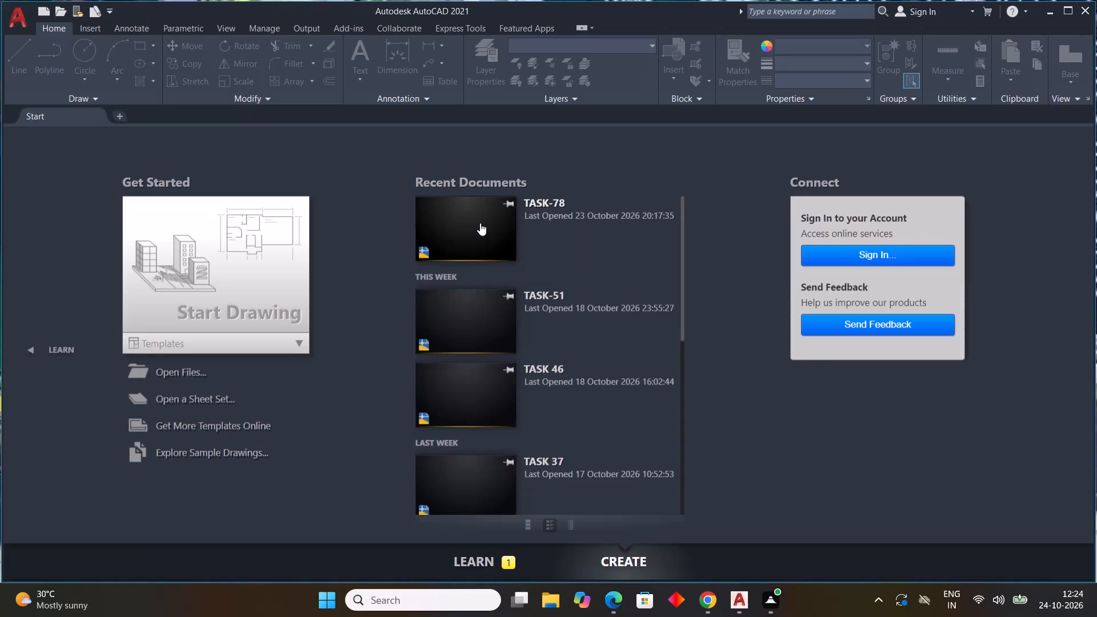
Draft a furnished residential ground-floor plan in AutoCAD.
Start a new blank drawing.
{"action": "double_click", "coordinate": [162, 268]}
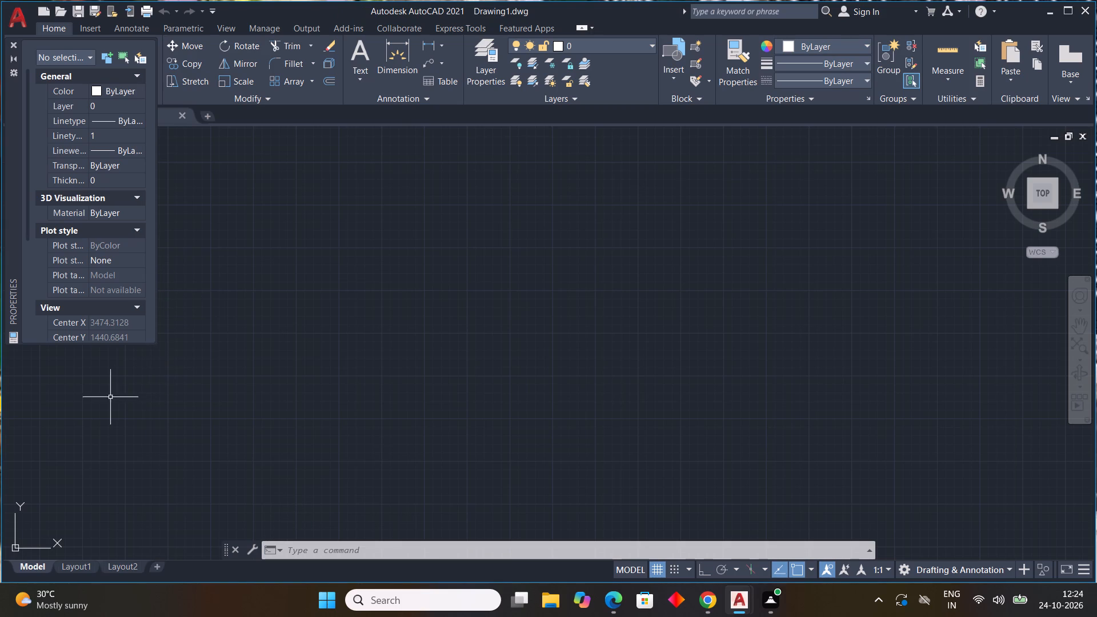
Configure the drawing units to Engineering length with 0'-0.0" precision and inches as the insertion scale.
{"action": "scroll", "coordinate": [292, 349], "scroll_direction": "down", "scroll_amount": 3}
{"action": "middle_click_drag", "start_coordinate": [411, 368], "coordinate": [347, 478]}
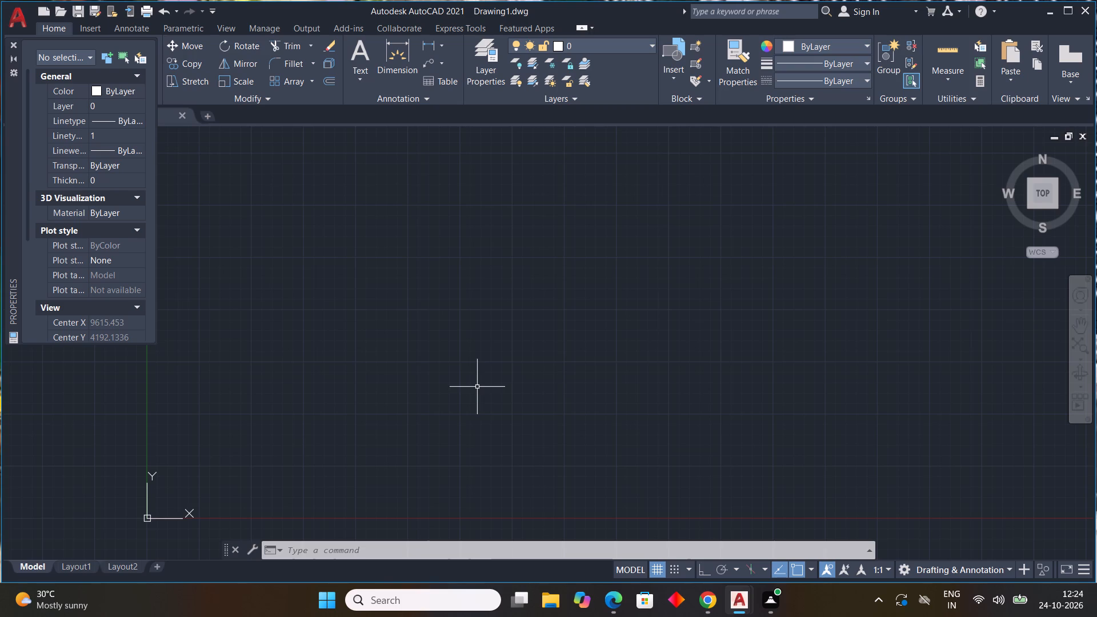
{"action": "scroll", "coordinate": [670, 379], "scroll_direction": "down", "scroll_amount": 4}
{"action": "middle_click_drag", "start_coordinate": [675, 379], "coordinate": [392, 460]}
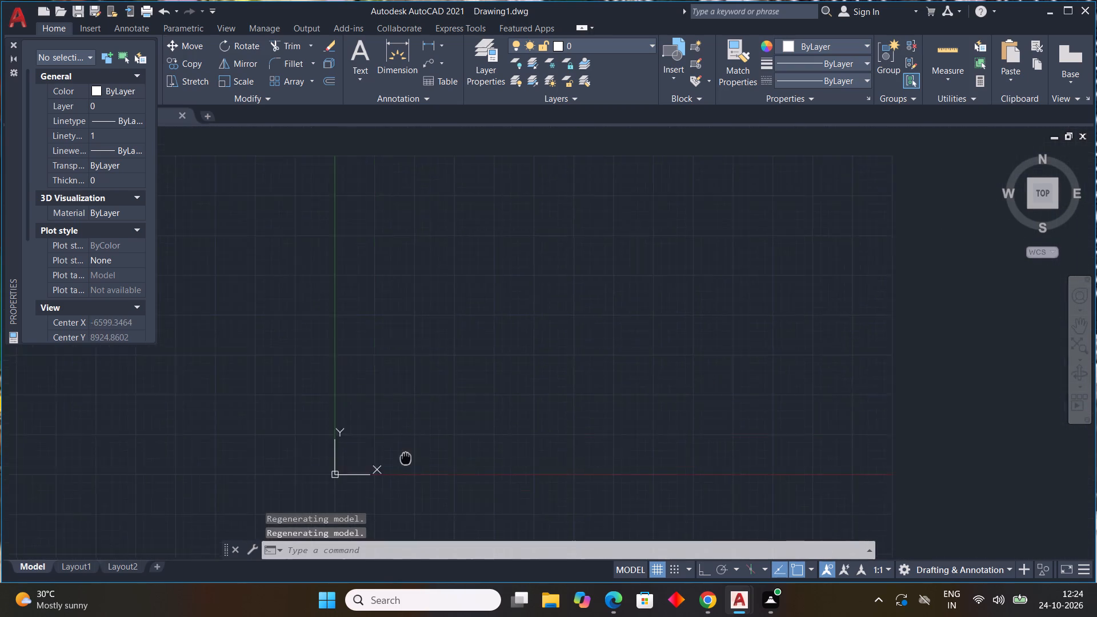
{"action": "middle_click_drag", "start_coordinate": [392, 460], "coordinate": [264, 491]}
{"action": "middle_click", "coordinate": [264, 491]}
{"action": "type", "text": "UN"}
{"action": "key", "text": "space"}
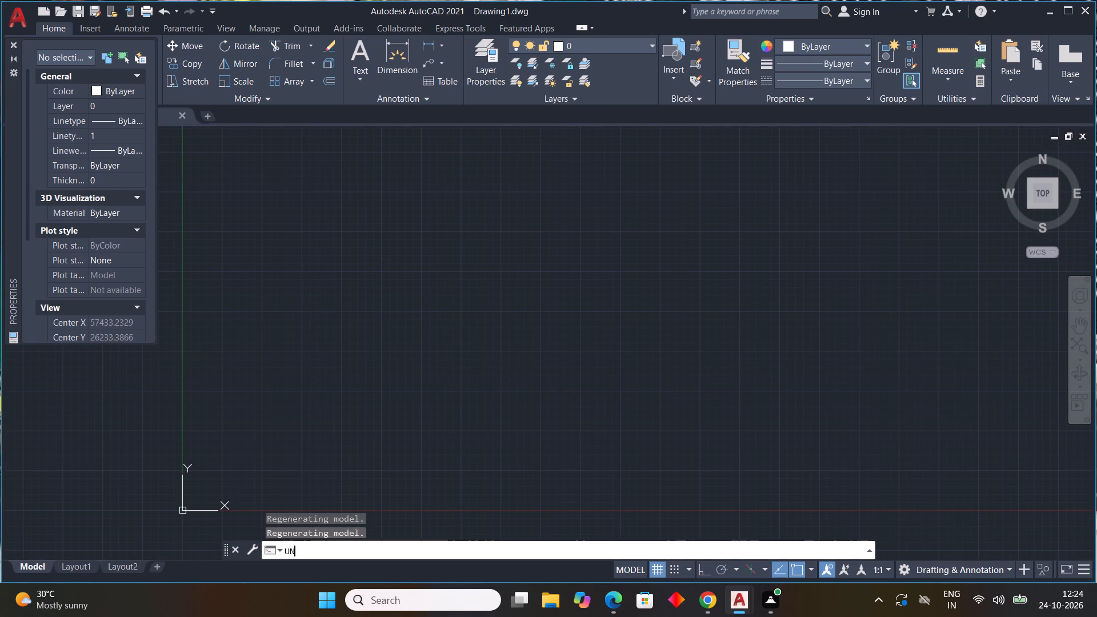
{"action": "left_click", "coordinate": [518, 204]}
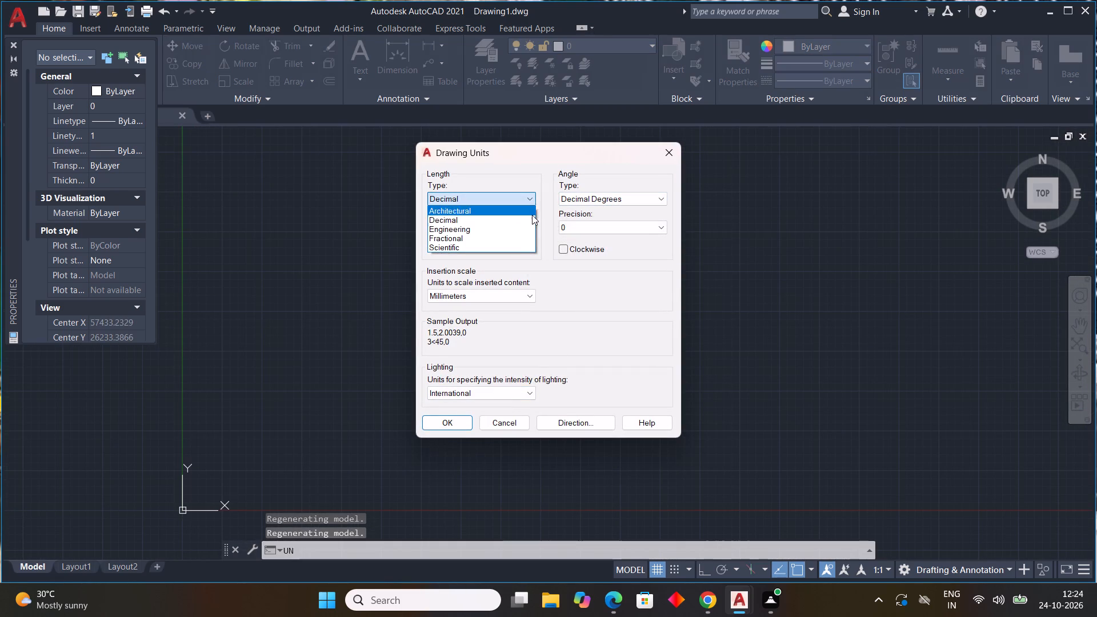
{"action": "left_click", "coordinate": [497, 228]}
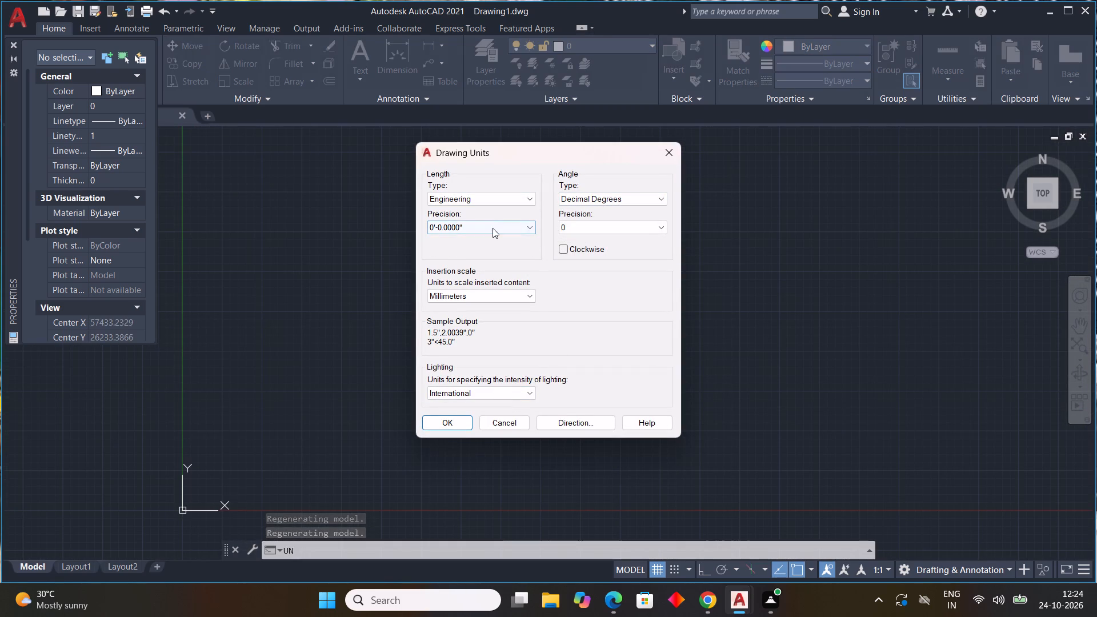
{"action": "left_click", "coordinate": [493, 229]}
{"action": "left_click", "coordinate": [492, 246]}
{"action": "left_click", "coordinate": [475, 294]}
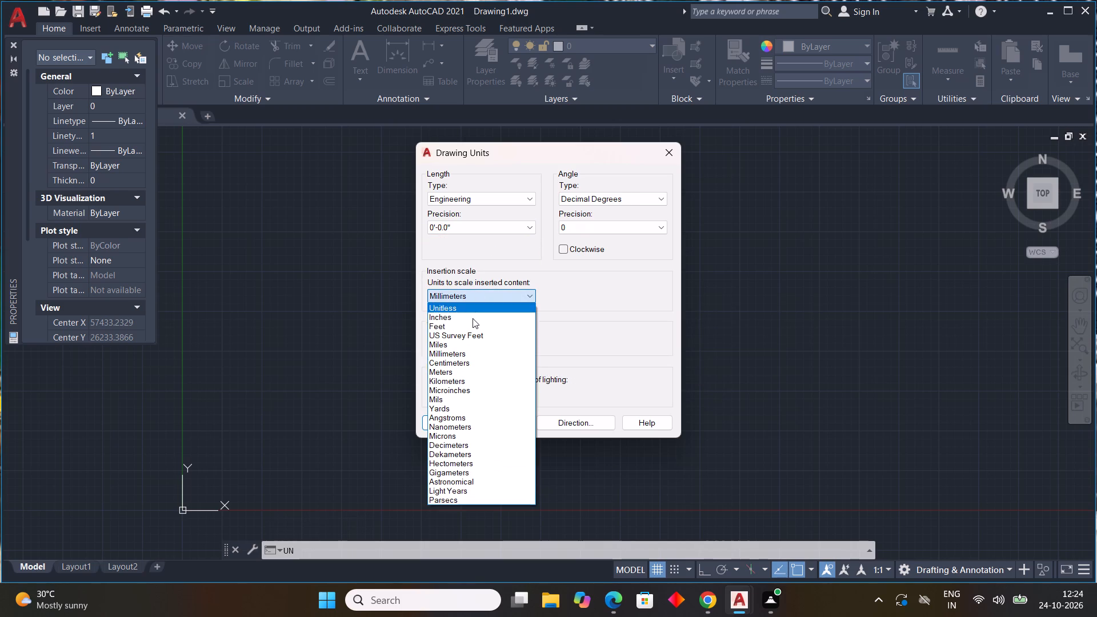
{"action": "left_click", "coordinate": [469, 319]}
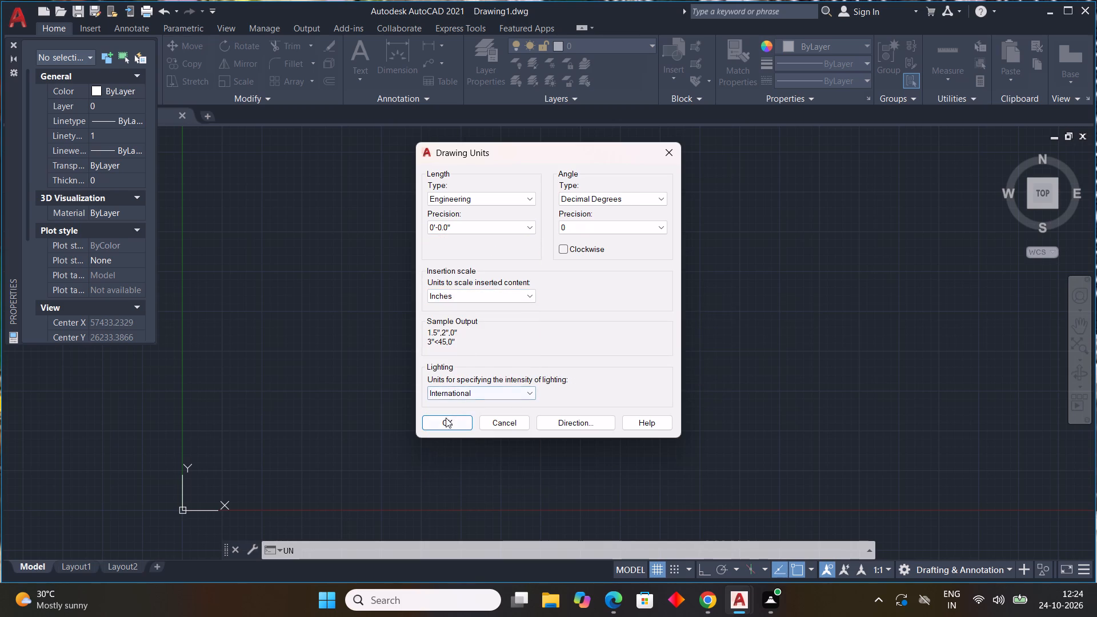
{"action": "left_click", "coordinate": [446, 418]}
In the ISO-25 dimension style, set the primary units to Engineering, precision 0'-0.0" and round off 9".
{"action": "type", "text": "D"}
{"action": "key", "text": "space"}
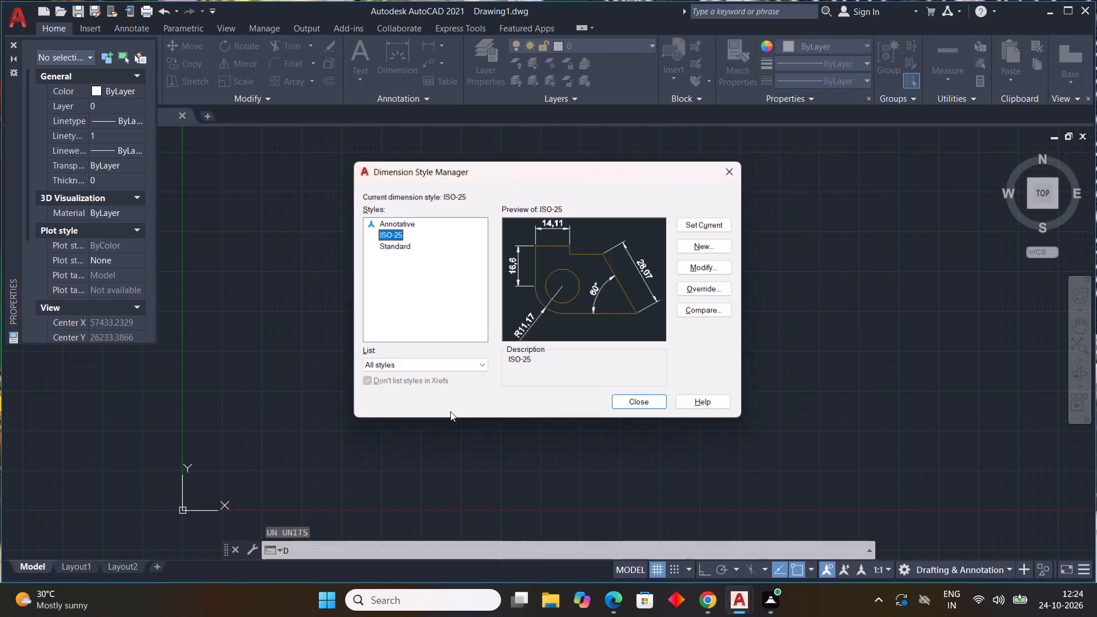
{"action": "left_click", "coordinate": [699, 272]}
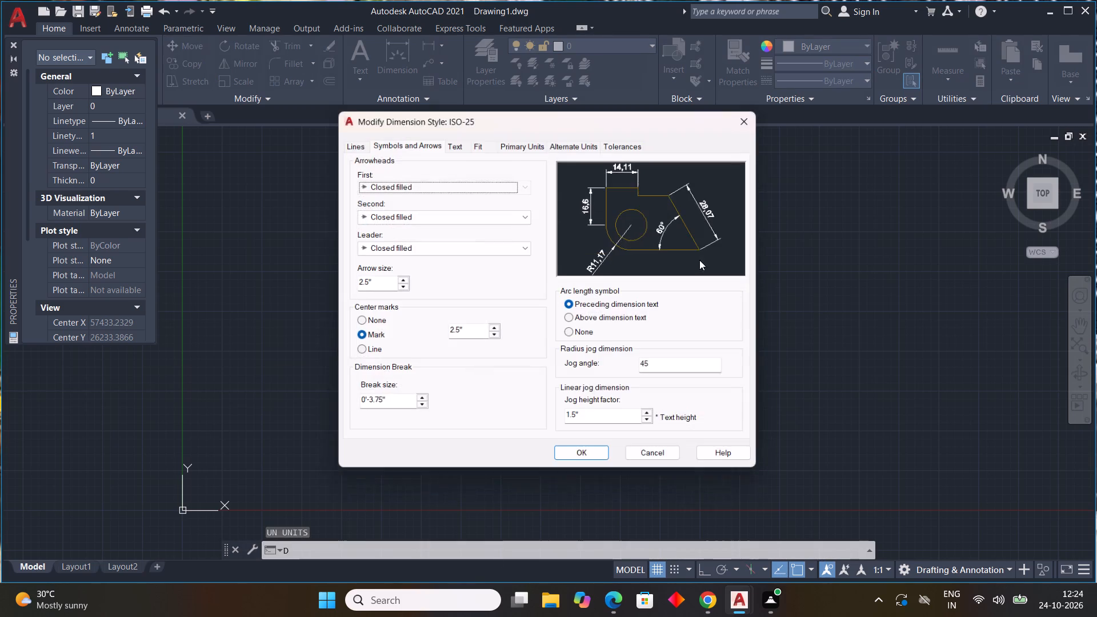
{"action": "left_click", "coordinate": [523, 142]}
{"action": "left_click", "coordinate": [521, 169]}
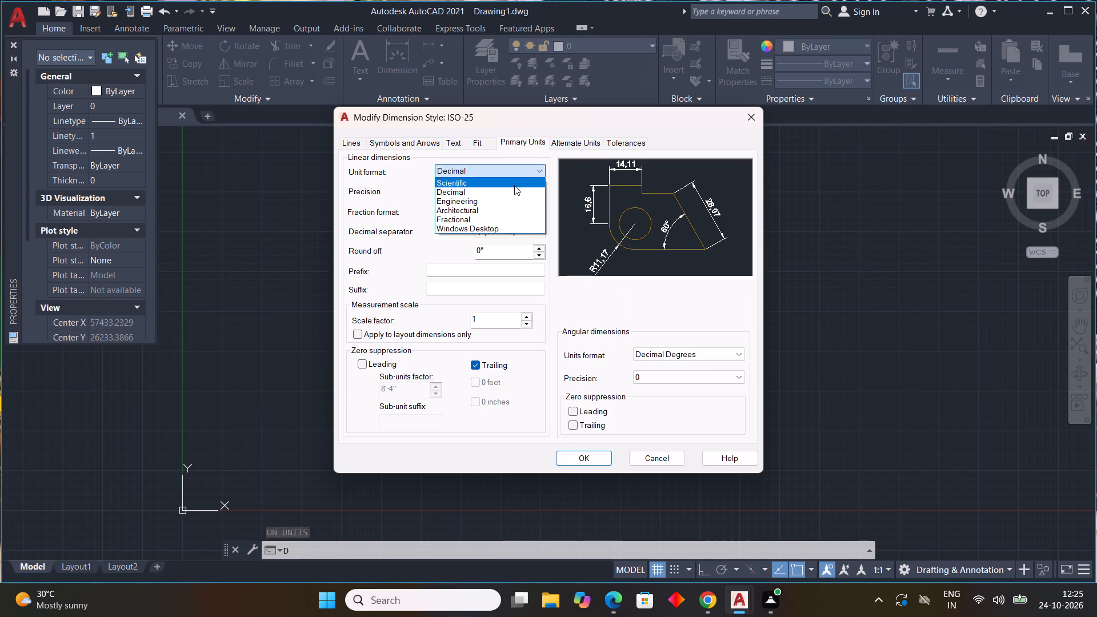
{"action": "left_click", "coordinate": [510, 199]}
{"action": "left_click", "coordinate": [510, 197]}
{"action": "left_click", "coordinate": [507, 212]}
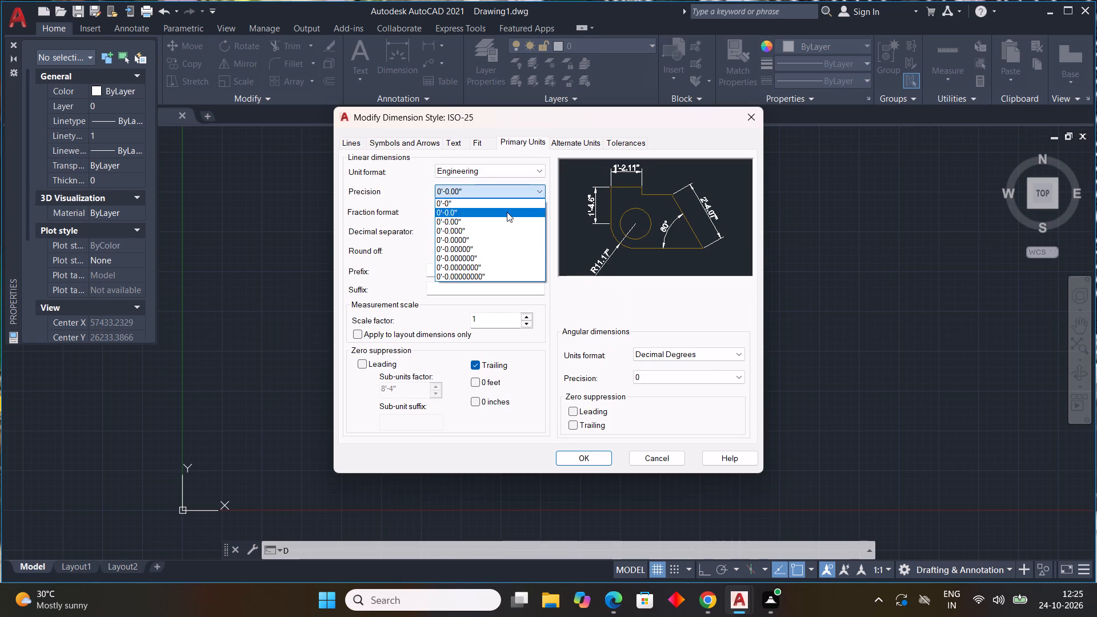
{"action": "left_click_drag", "start_coordinate": [505, 249], "coordinate": [414, 245]}
{"action": "type", "text": "9\""}
{"action": "key", "text": "Return"}
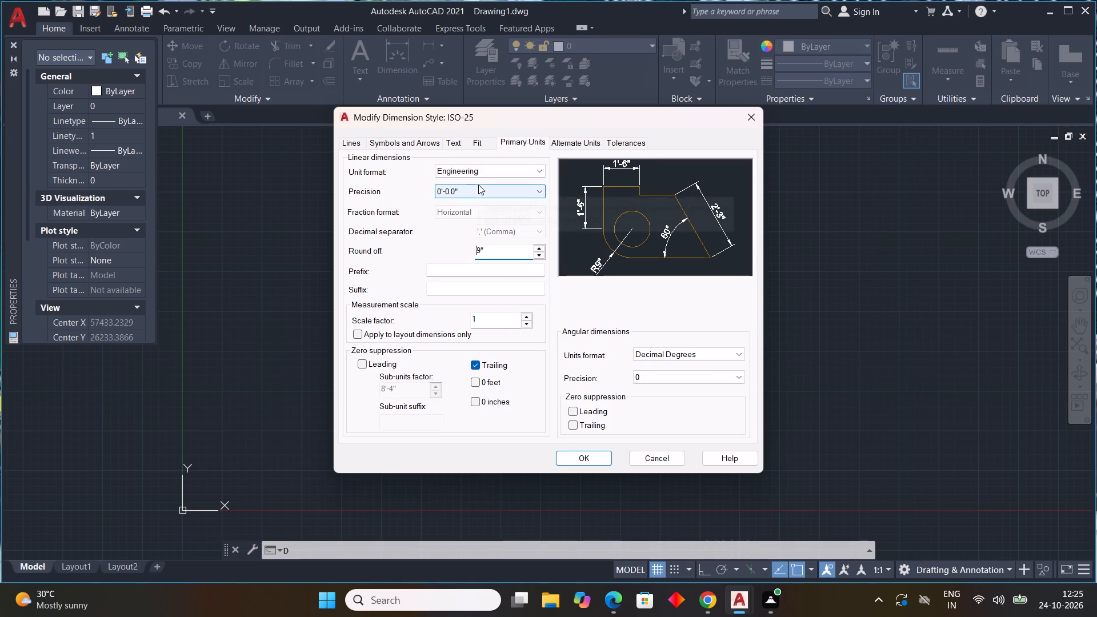
Set the ISO-25 dimension style's text height and arrow size to 9".
{"action": "scroll", "coordinate": [489, 180], "scroll_direction": "up", "scroll_amount": 1}
{"action": "left_click", "coordinate": [461, 145]}
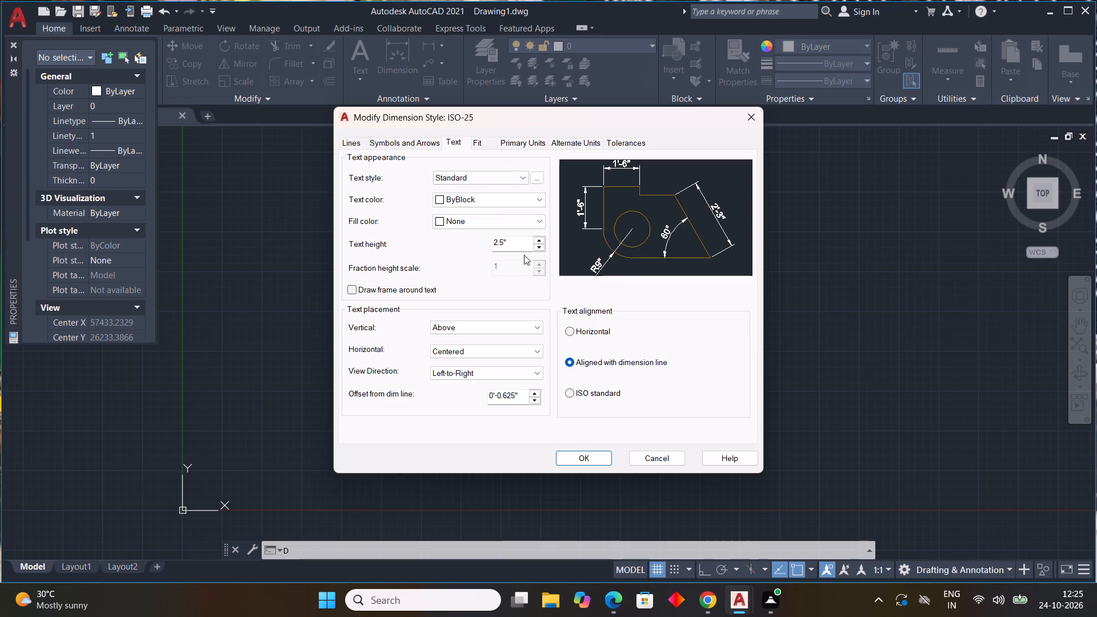
{"action": "left_click_drag", "start_coordinate": [518, 240], "coordinate": [485, 233]}
{"action": "type", "text": "9\""}
{"action": "key", "text": "Return"}
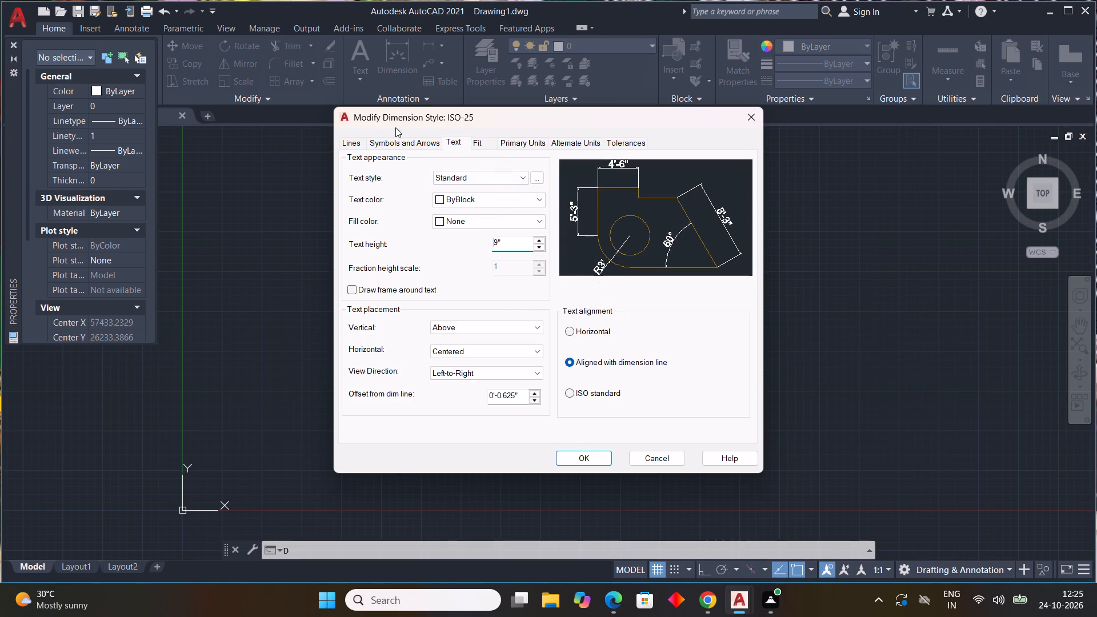
{"action": "left_click", "coordinate": [404, 139]}
{"action": "left_click_drag", "start_coordinate": [373, 282], "coordinate": [278, 261]}
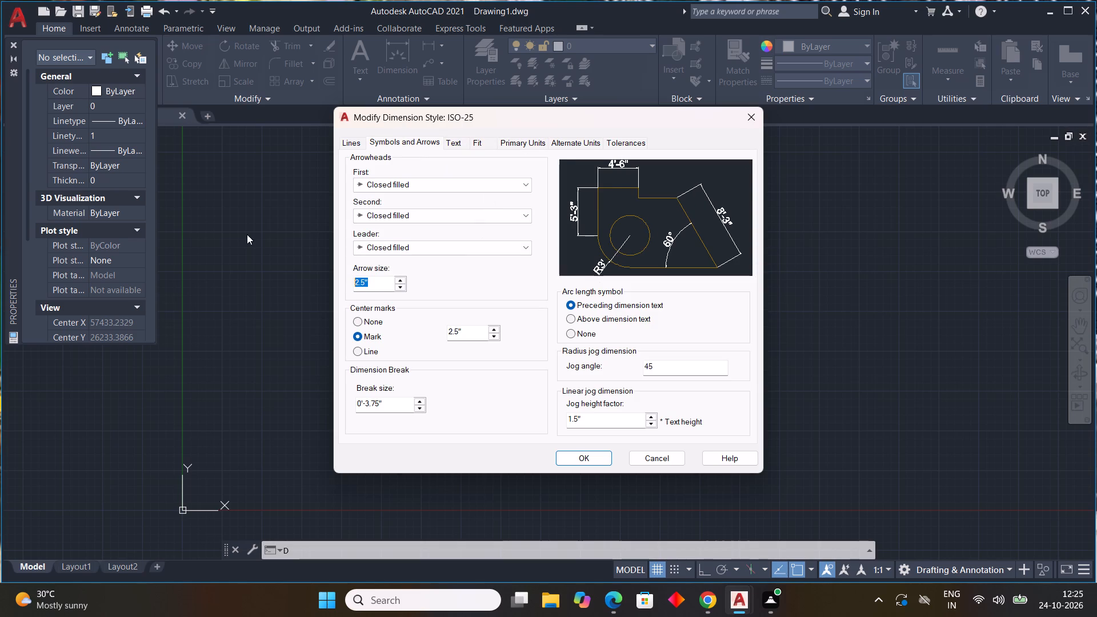
{"action": "type", "text": "9\""}
{"action": "key", "text": "Return"}
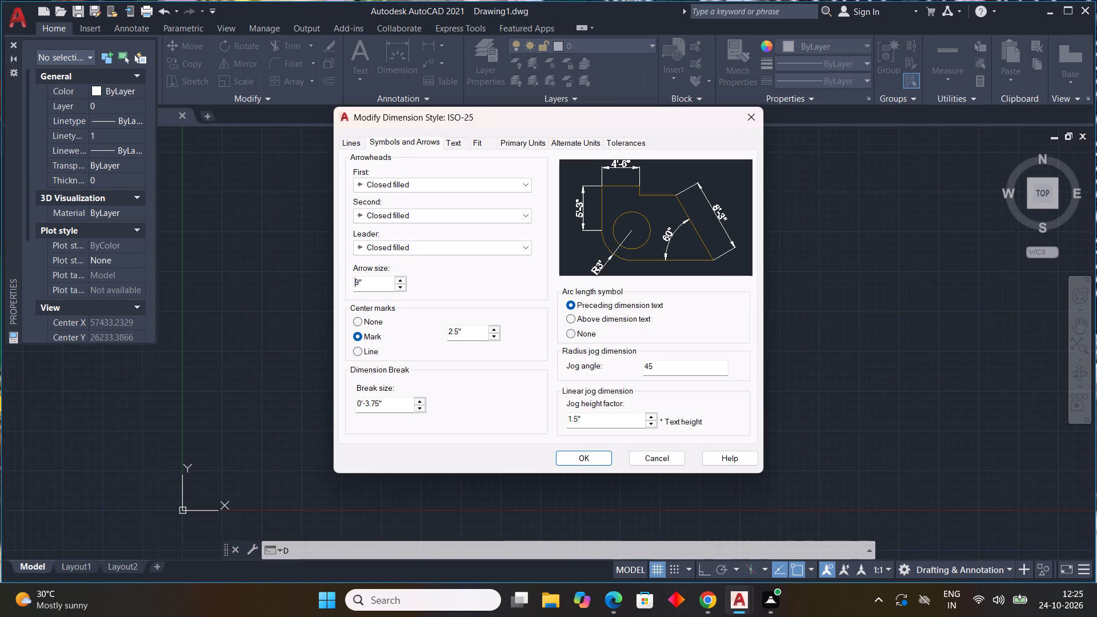
Save the dimension style changes, make ISO-25 the current style and close the style manager.
{"action": "left_click", "coordinate": [572, 454]}
{"action": "triple_click", "coordinate": [698, 225]}
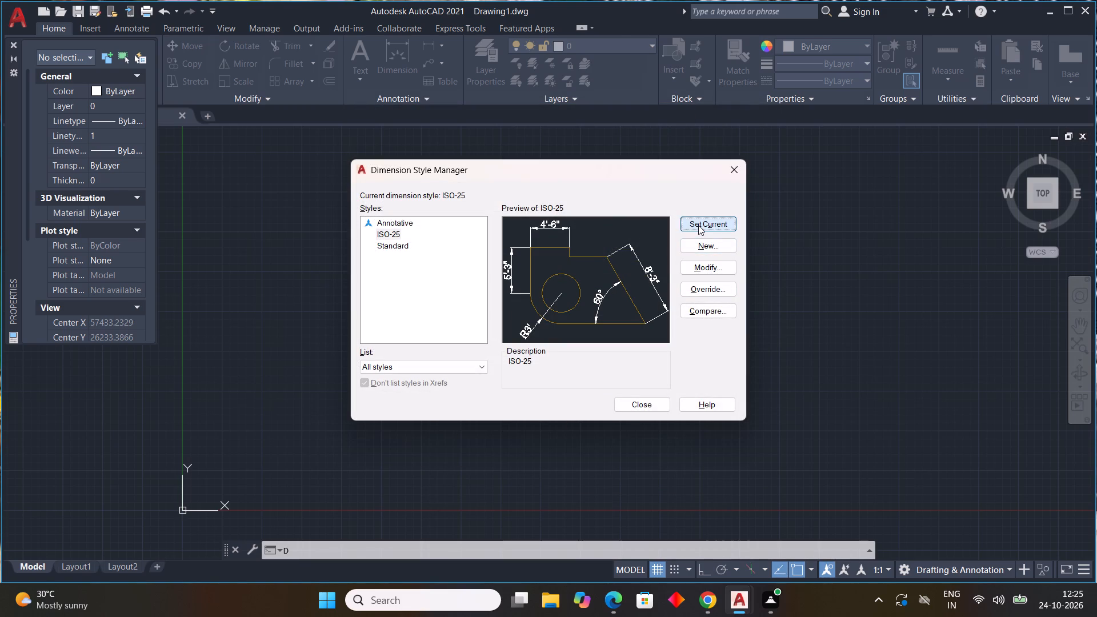
{"action": "double_click", "coordinate": [698, 225]}
{"action": "left_click", "coordinate": [698, 225]}
{"action": "left_click", "coordinate": [640, 405]}
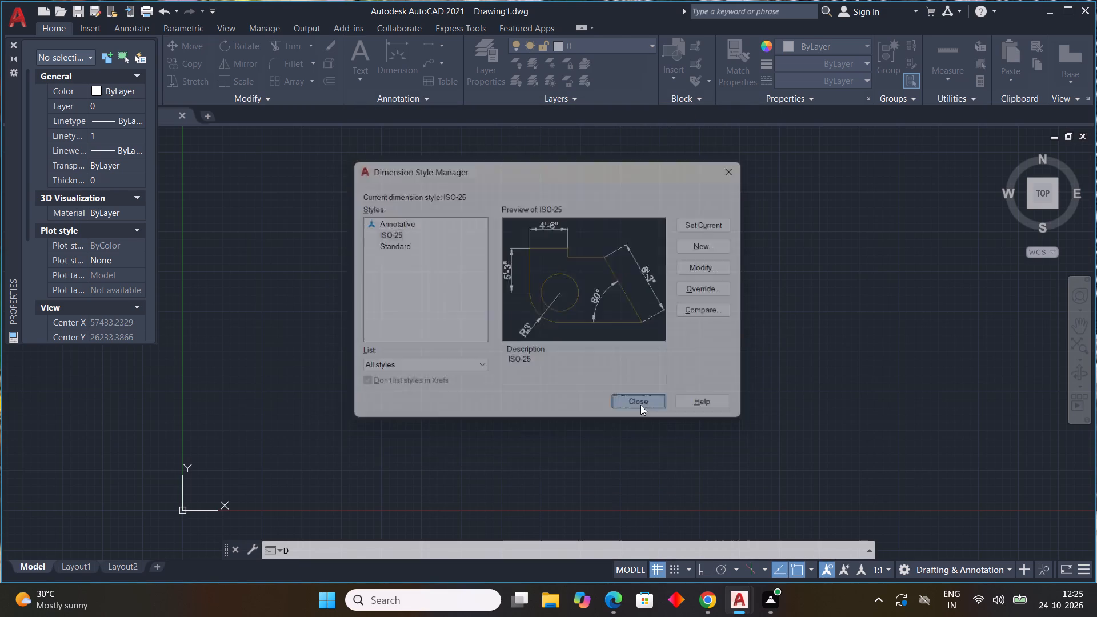
With ortho on, draw a 40'0" horizontal line as the bottom edge of the outline.
{"action": "scroll", "coordinate": [536, 267], "scroll_direction": "down", "scroll_amount": 4}
{"action": "middle_click_drag", "start_coordinate": [576, 275], "coordinate": [301, 394]}
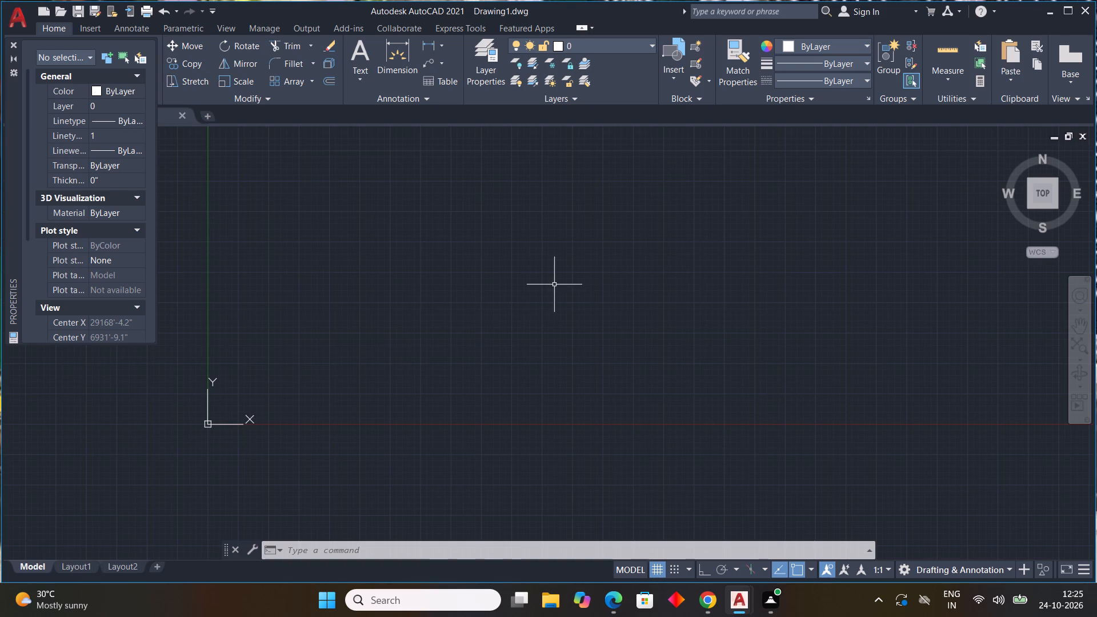
{"action": "scroll", "coordinate": [550, 286], "scroll_direction": "down", "scroll_amount": 3}
{"action": "middle_click_drag", "start_coordinate": [571, 315], "coordinate": [123, 495]}
{"action": "middle_click_drag", "start_coordinate": [127, 494], "coordinate": [133, 490]}
{"action": "middle_click_drag", "start_coordinate": [569, 237], "coordinate": [500, 318]}
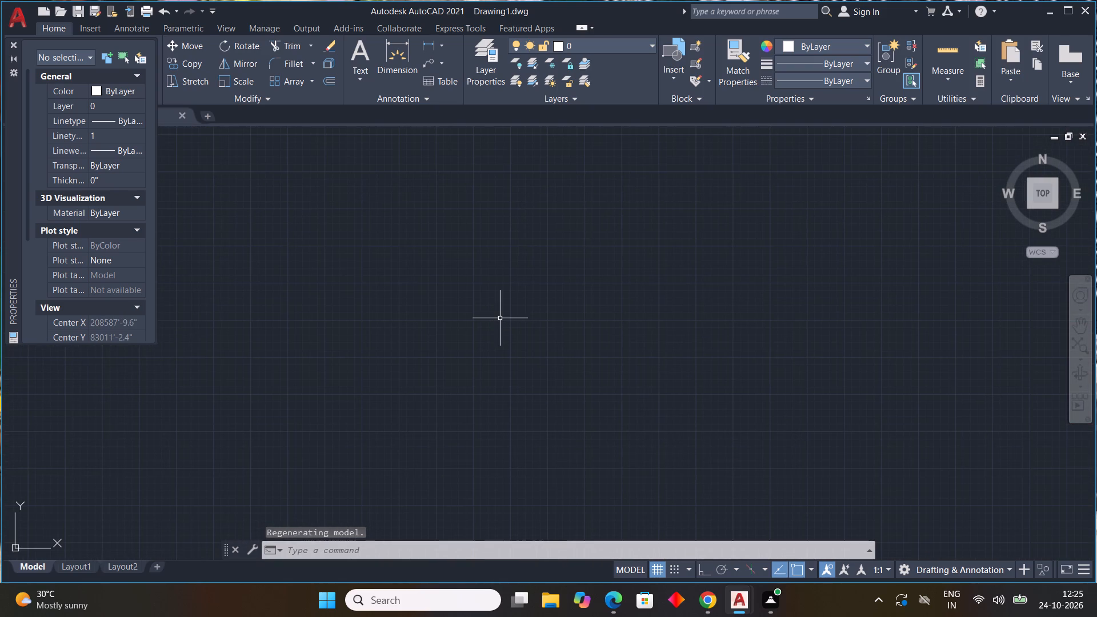
{"action": "type", "text": "L"}
{"action": "key", "text": "space"}
{"action": "left_click", "coordinate": [421, 364]}
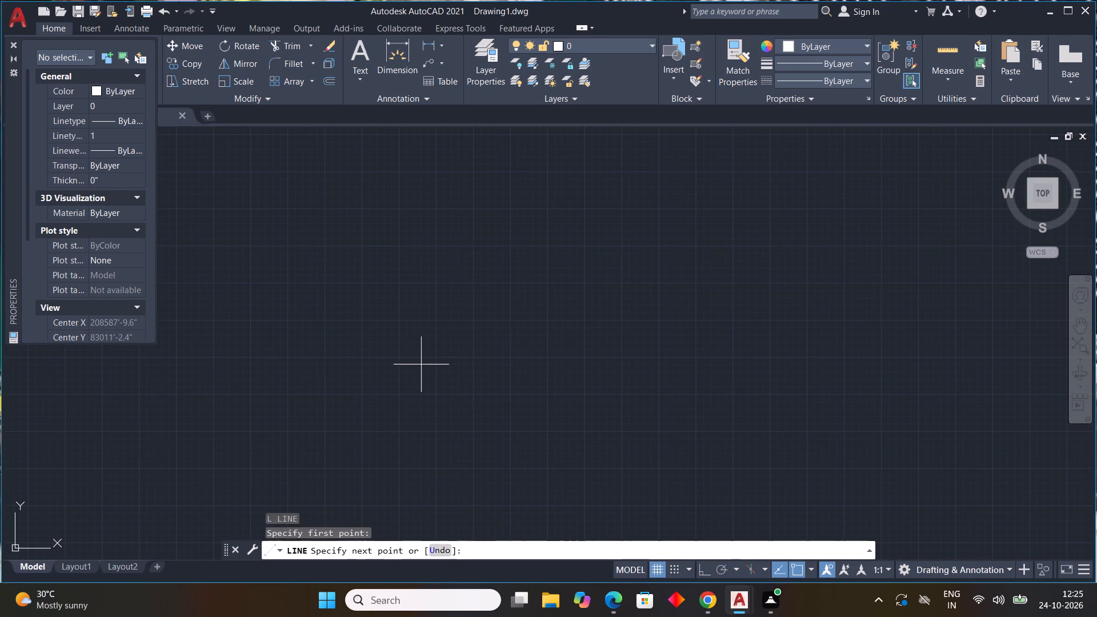
{"action": "key", "text": "F8"}
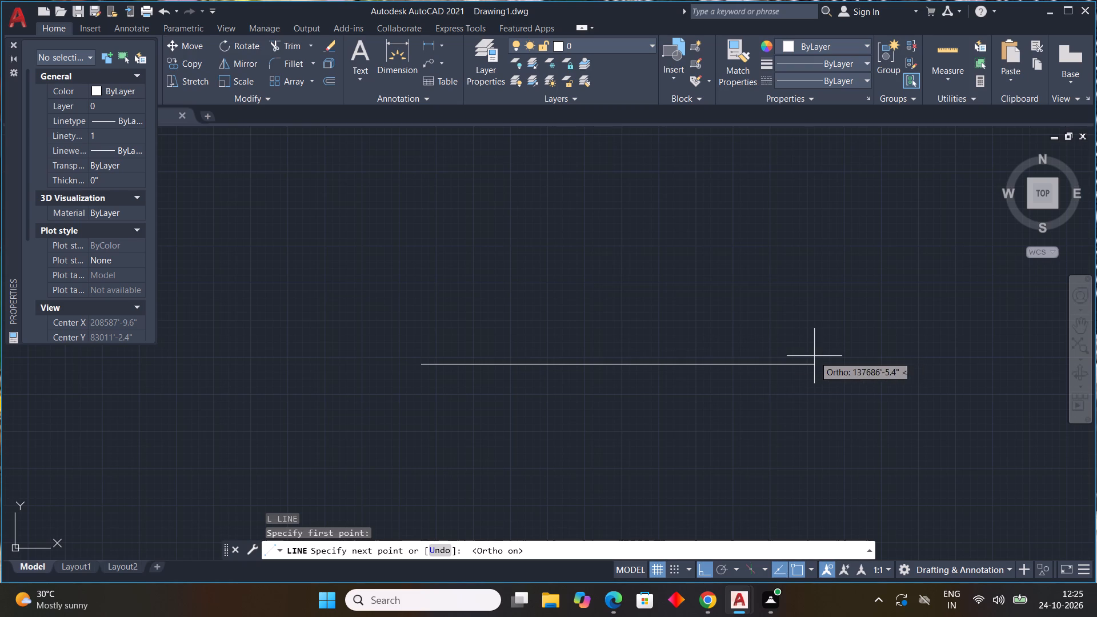
{"action": "scroll", "coordinate": [814, 356], "scroll_direction": "down", "scroll_amount": 1}
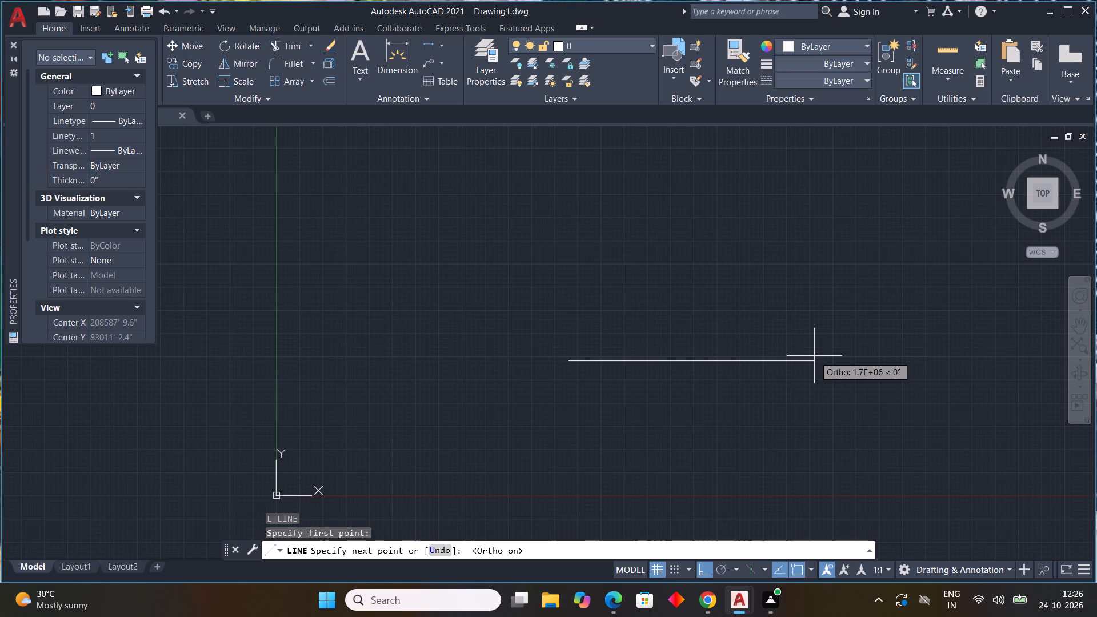
{"action": "type", "text": "40'0\""}
{"action": "key", "text": "Return"}
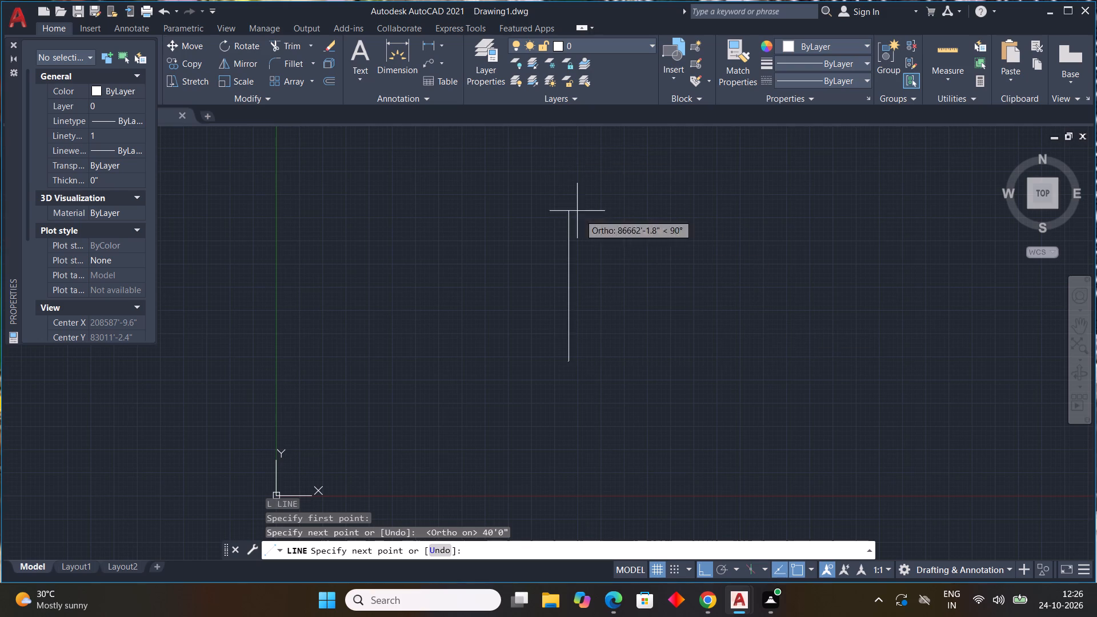
Continue the line 55'6" upward and 40'0" back horizontally, and close the rectangle at its starting corner.
{"action": "scroll", "coordinate": [579, 362], "scroll_direction": "up", "scroll_amount": 6}
{"action": "middle_click_drag", "start_coordinate": [567, 342], "coordinate": [650, 320]}
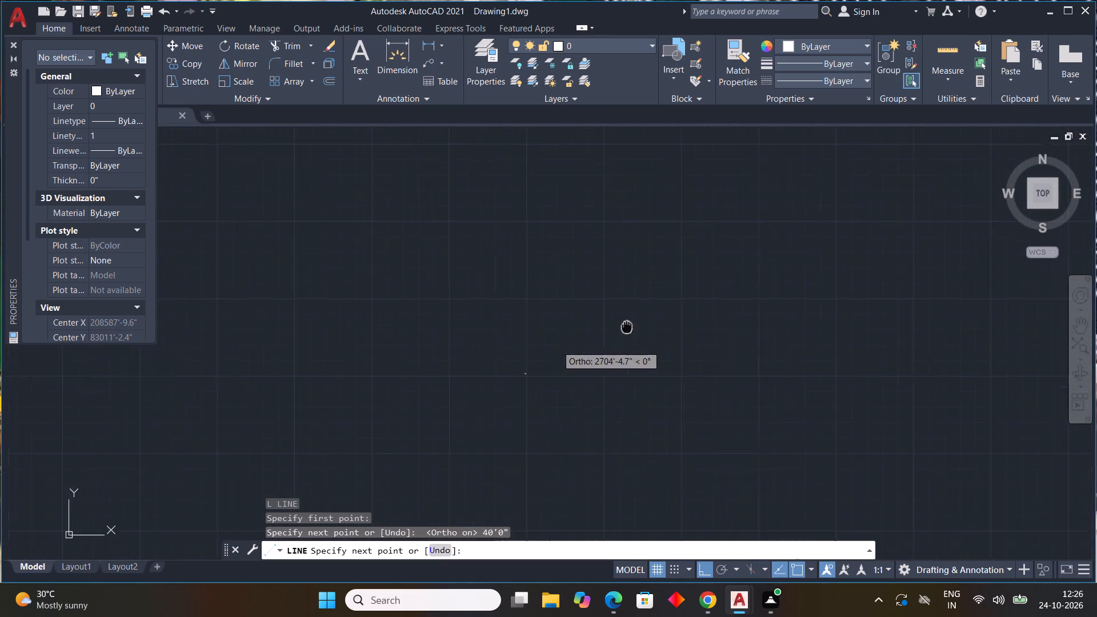
{"action": "middle_click_drag", "start_coordinate": [650, 320], "coordinate": [742, 296]}
{"action": "scroll", "coordinate": [641, 346], "scroll_direction": "up", "scroll_amount": 4}
{"action": "scroll", "coordinate": [688, 334], "scroll_direction": "up", "scroll_amount": 3}
{"action": "middle_click_drag", "start_coordinate": [693, 326], "coordinate": [695, 417]}
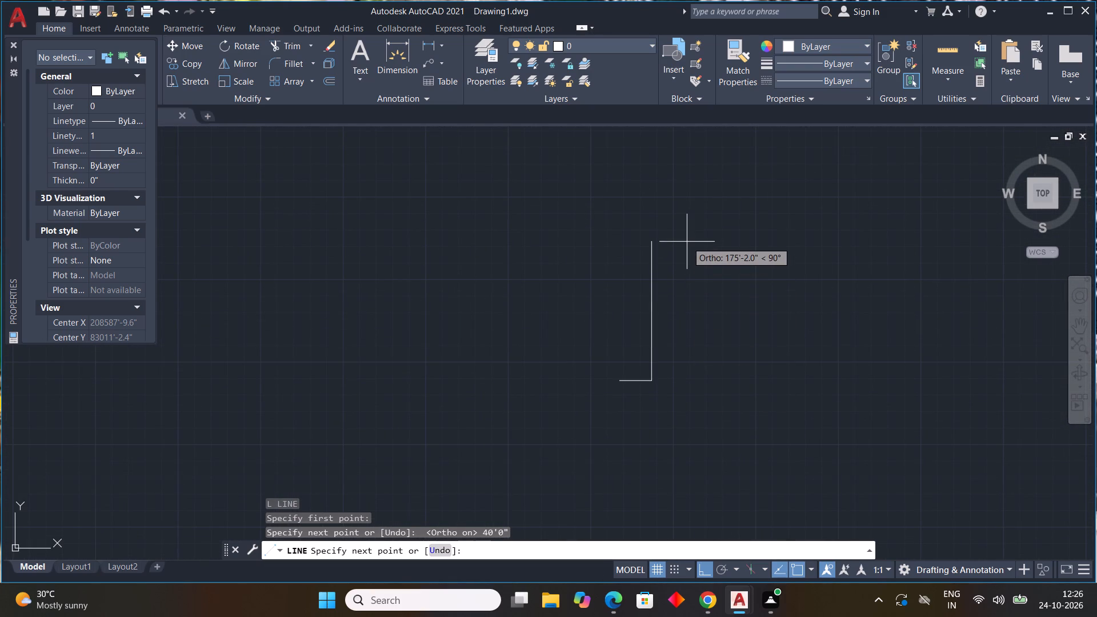
{"action": "type", "text": "55'"}
{"action": "type", "text": "6\""}
{"action": "key", "text": "Return"}
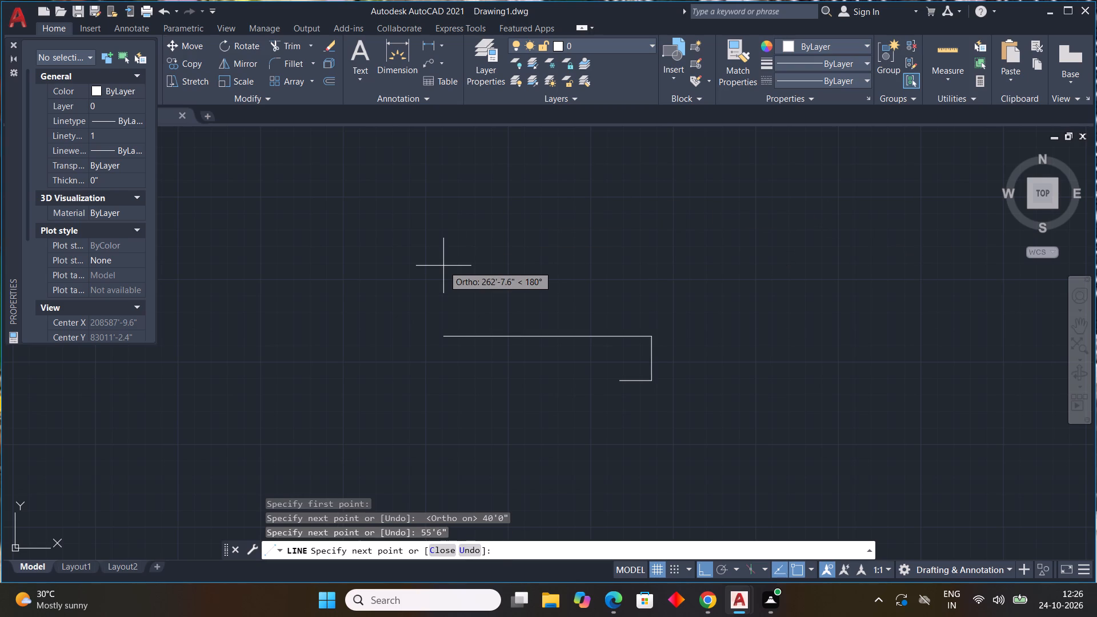
{"action": "type", "text": "40'0\""}
{"action": "key", "text": "Return"}
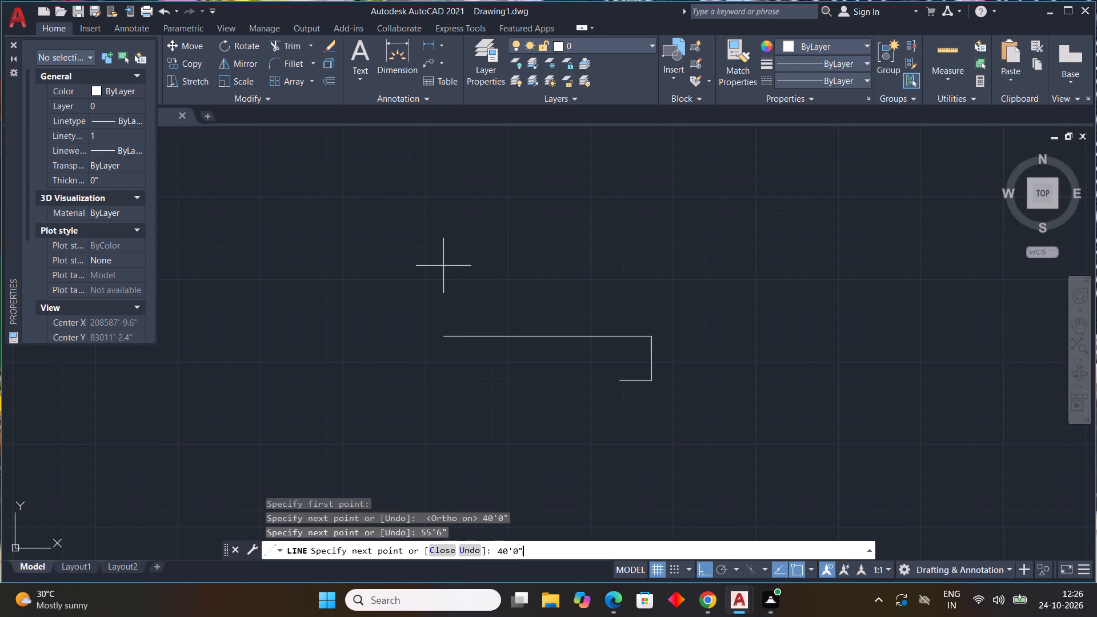
{"action": "scroll", "coordinate": [630, 368], "scroll_direction": "up", "scroll_amount": 2}
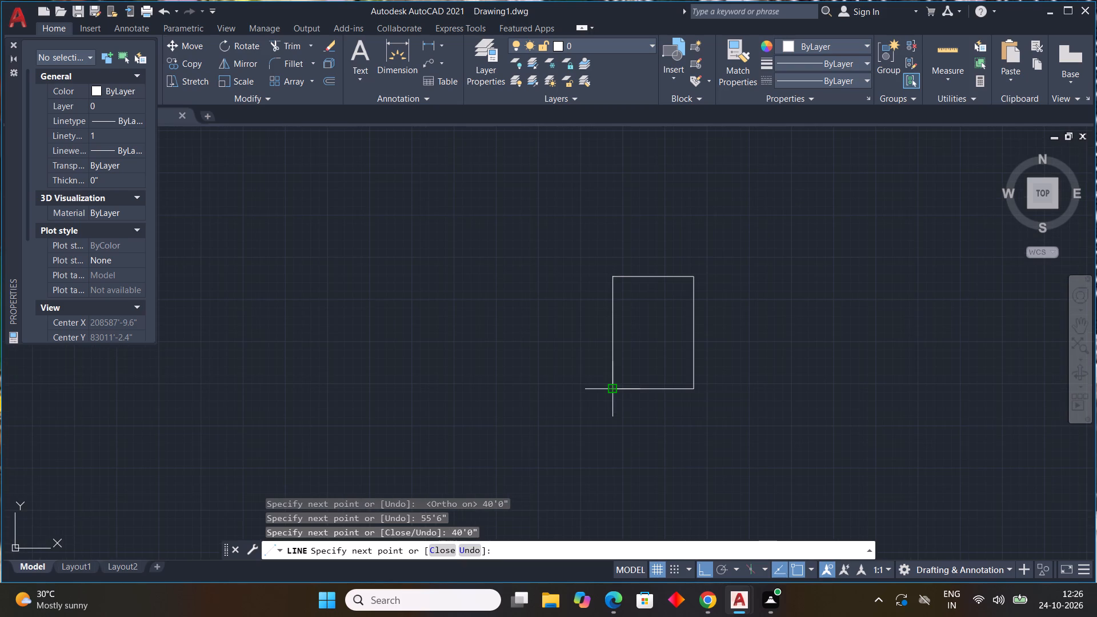
{"action": "left_click", "coordinate": [616, 388]}
{"action": "key", "text": "Escape"}
{"action": "key", "text": "Escape"}
{"action": "key", "text": "Escape"}
{"action": "key", "text": "Escape"}
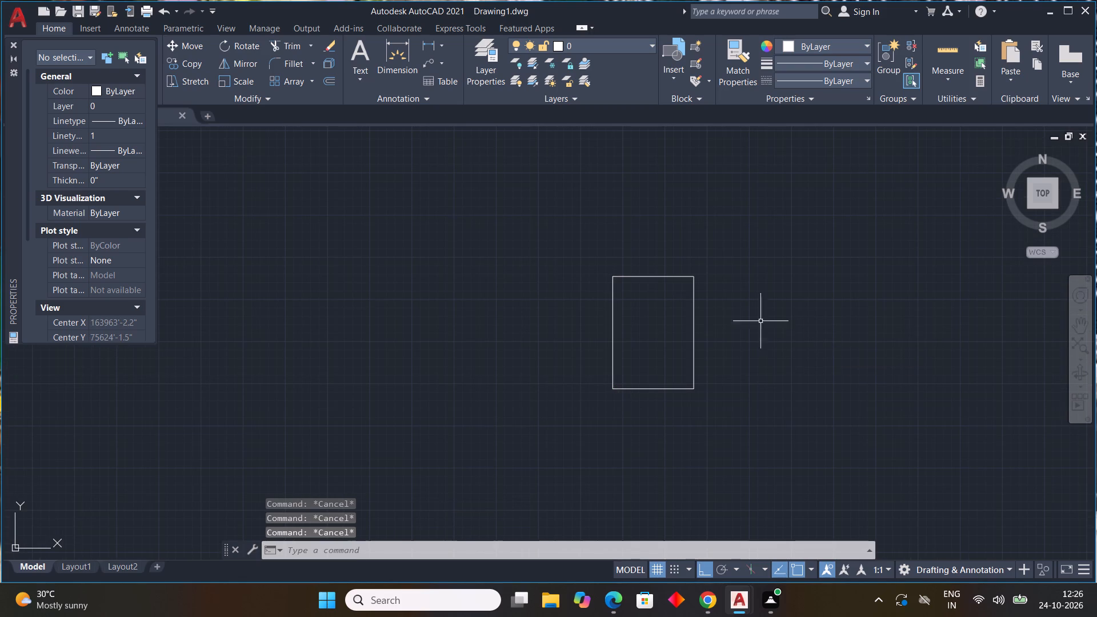
{"action": "key", "text": "Escape"}
{"action": "key", "text": "Escape"}
{"action": "key", "text": "Escape"}
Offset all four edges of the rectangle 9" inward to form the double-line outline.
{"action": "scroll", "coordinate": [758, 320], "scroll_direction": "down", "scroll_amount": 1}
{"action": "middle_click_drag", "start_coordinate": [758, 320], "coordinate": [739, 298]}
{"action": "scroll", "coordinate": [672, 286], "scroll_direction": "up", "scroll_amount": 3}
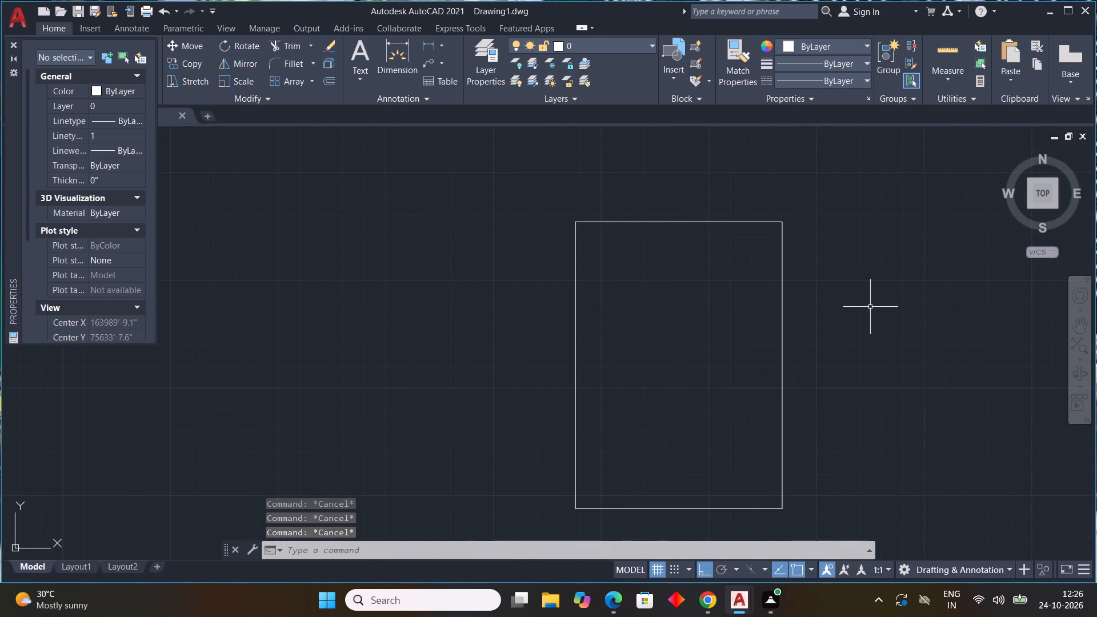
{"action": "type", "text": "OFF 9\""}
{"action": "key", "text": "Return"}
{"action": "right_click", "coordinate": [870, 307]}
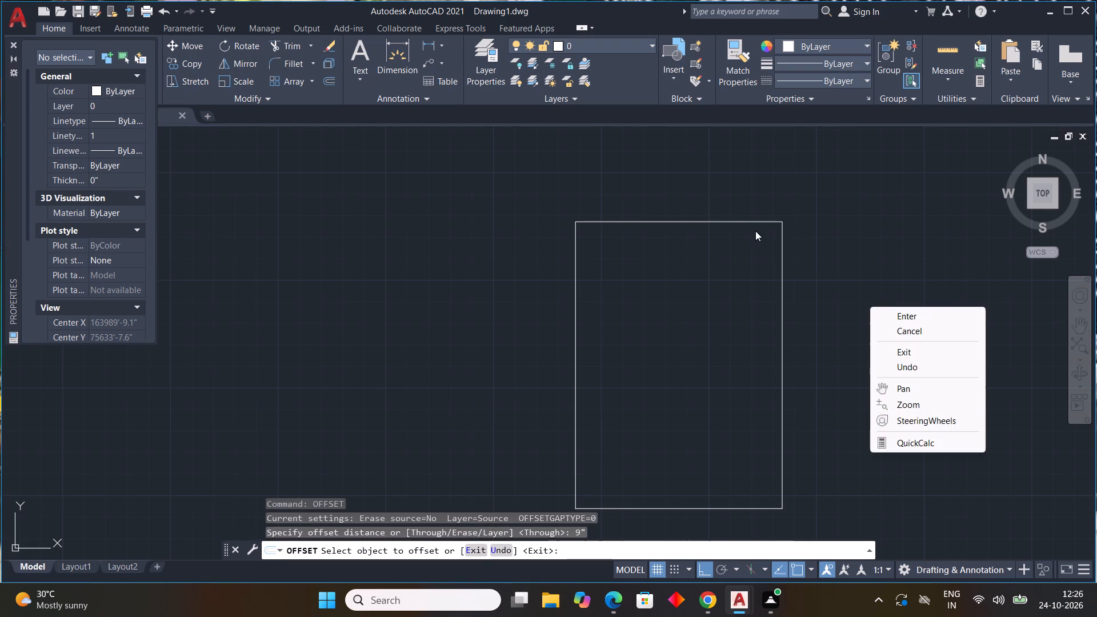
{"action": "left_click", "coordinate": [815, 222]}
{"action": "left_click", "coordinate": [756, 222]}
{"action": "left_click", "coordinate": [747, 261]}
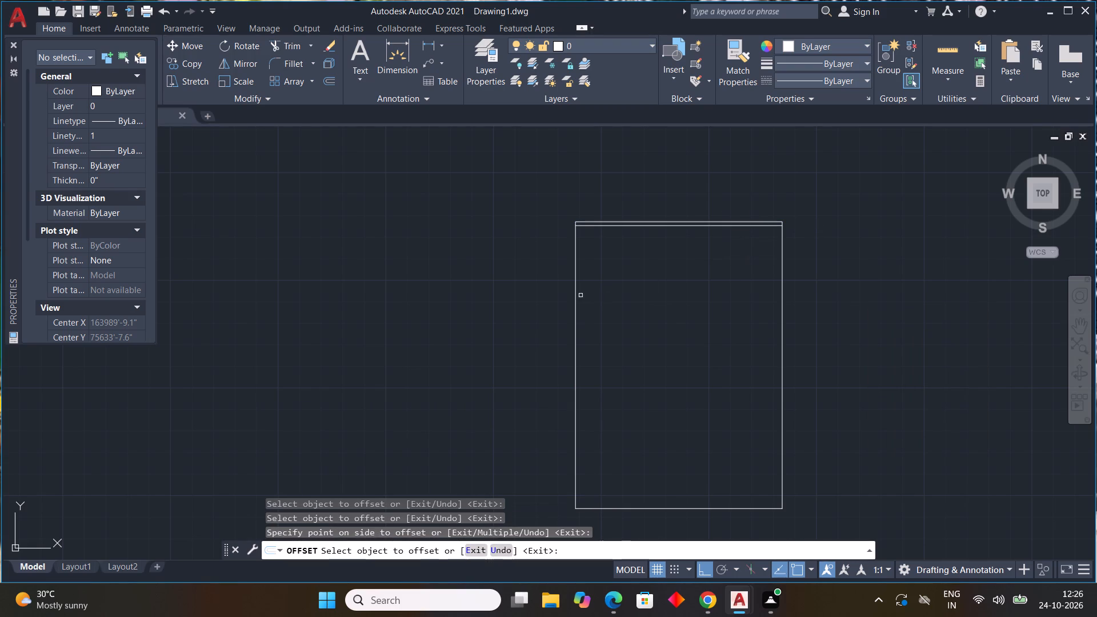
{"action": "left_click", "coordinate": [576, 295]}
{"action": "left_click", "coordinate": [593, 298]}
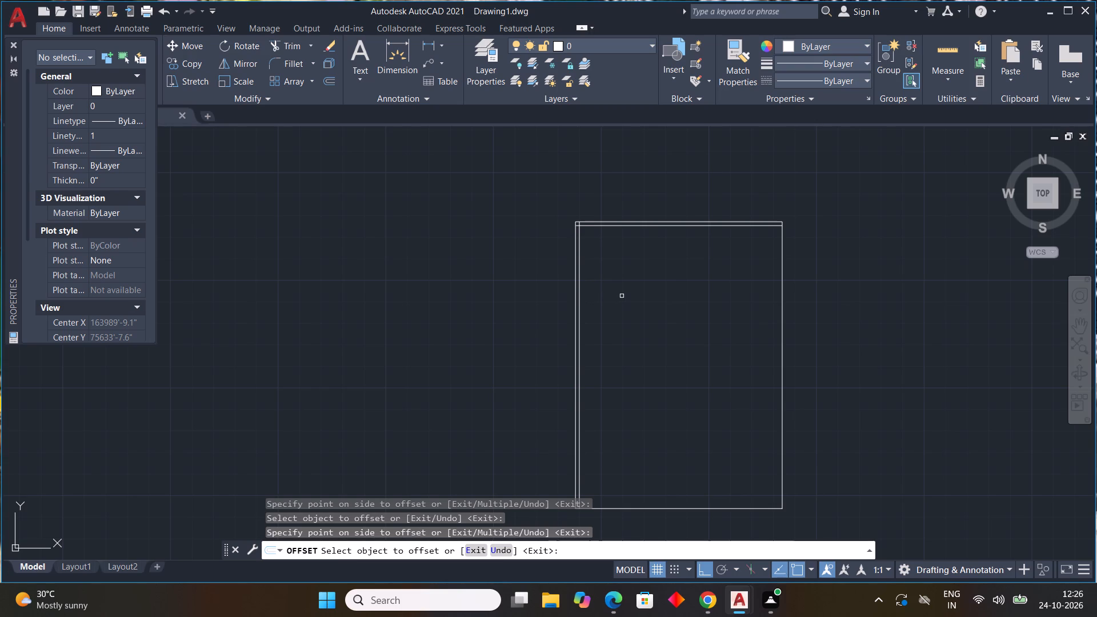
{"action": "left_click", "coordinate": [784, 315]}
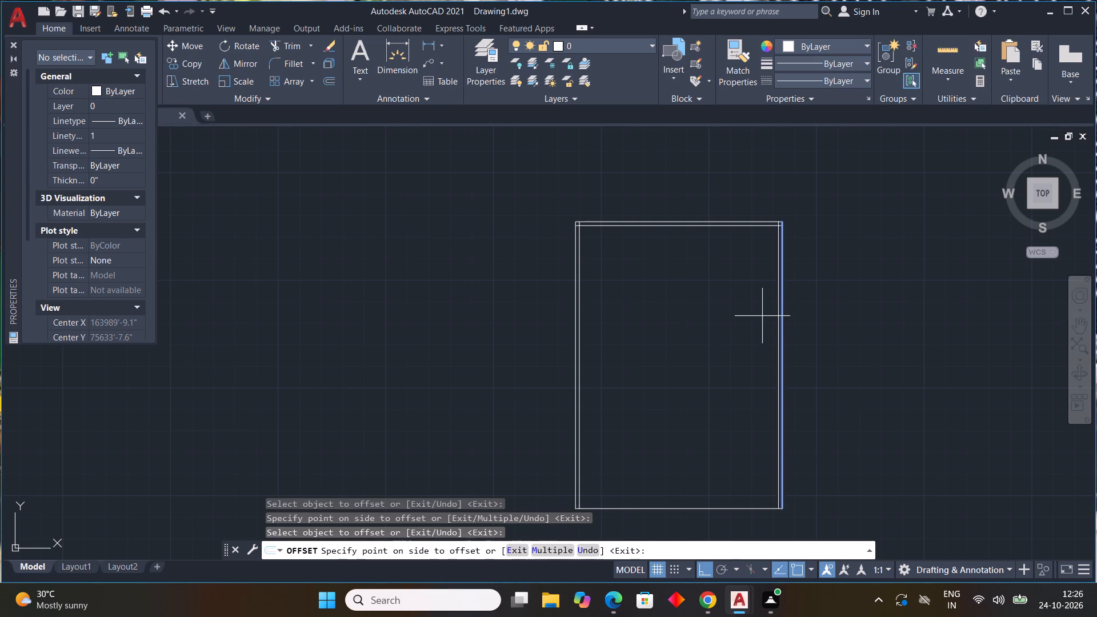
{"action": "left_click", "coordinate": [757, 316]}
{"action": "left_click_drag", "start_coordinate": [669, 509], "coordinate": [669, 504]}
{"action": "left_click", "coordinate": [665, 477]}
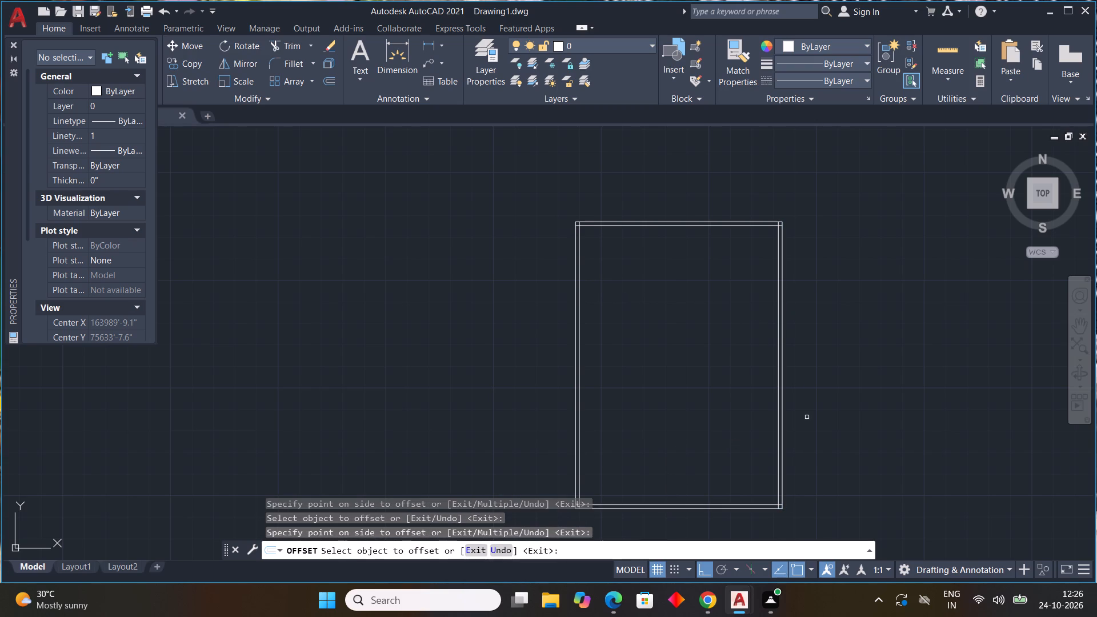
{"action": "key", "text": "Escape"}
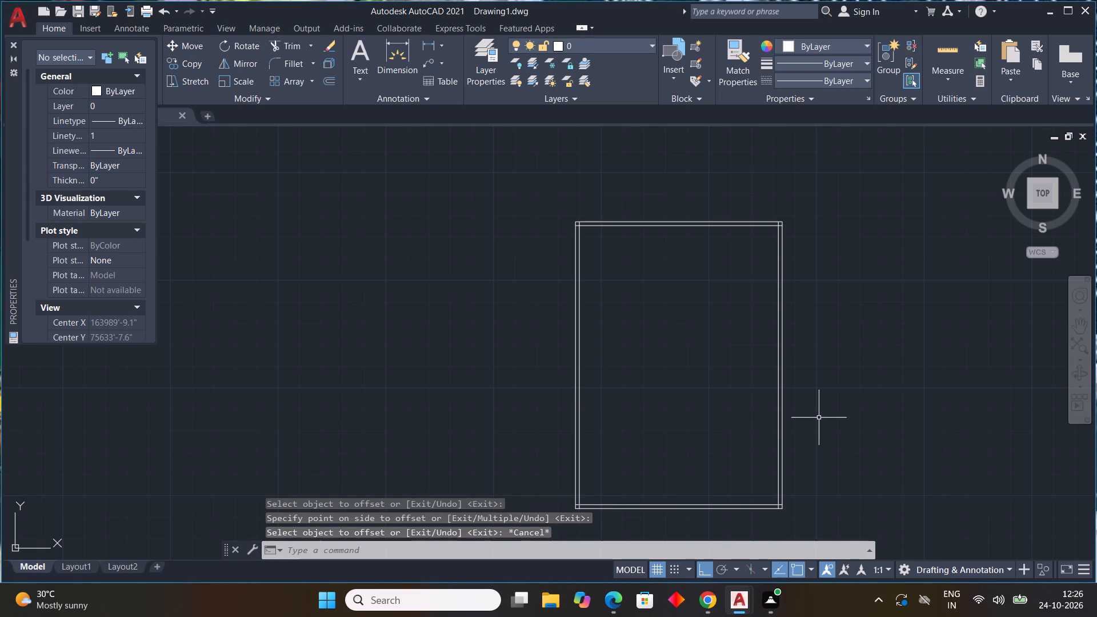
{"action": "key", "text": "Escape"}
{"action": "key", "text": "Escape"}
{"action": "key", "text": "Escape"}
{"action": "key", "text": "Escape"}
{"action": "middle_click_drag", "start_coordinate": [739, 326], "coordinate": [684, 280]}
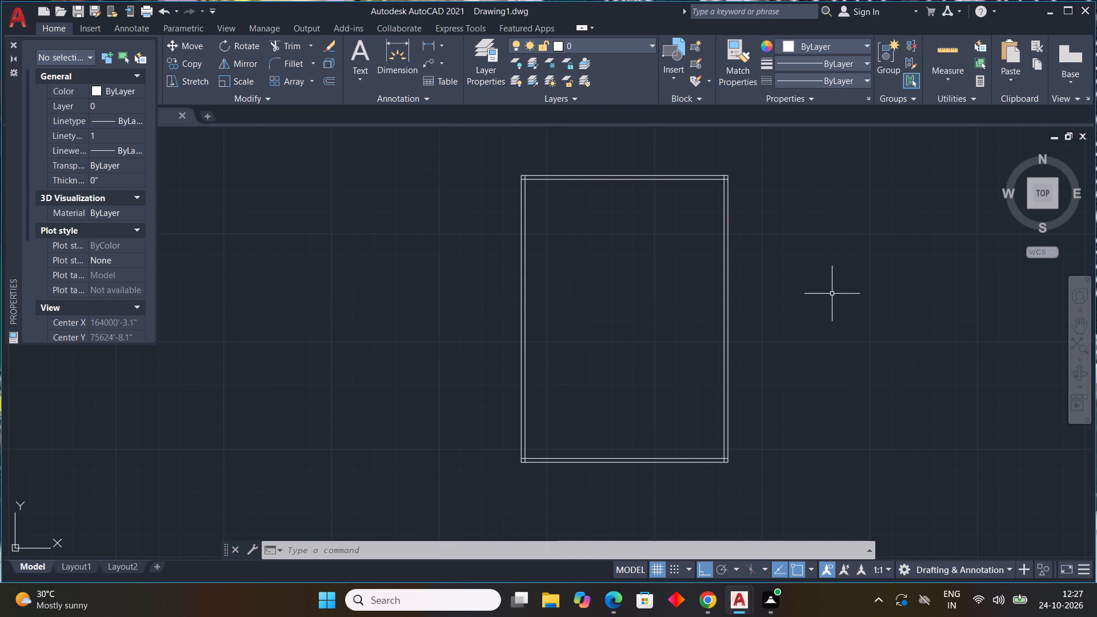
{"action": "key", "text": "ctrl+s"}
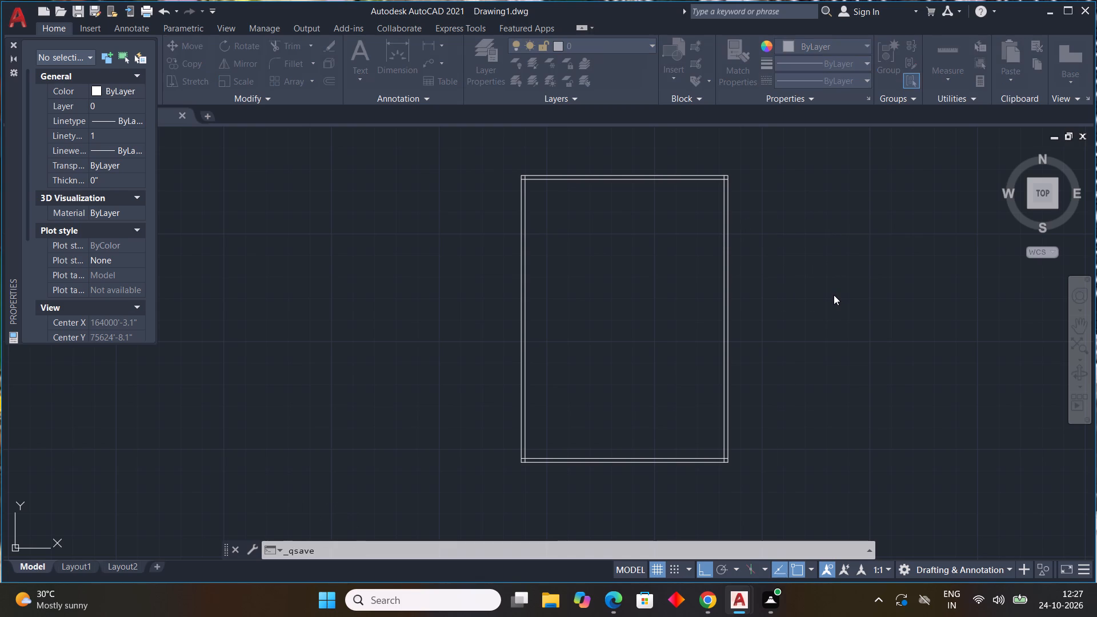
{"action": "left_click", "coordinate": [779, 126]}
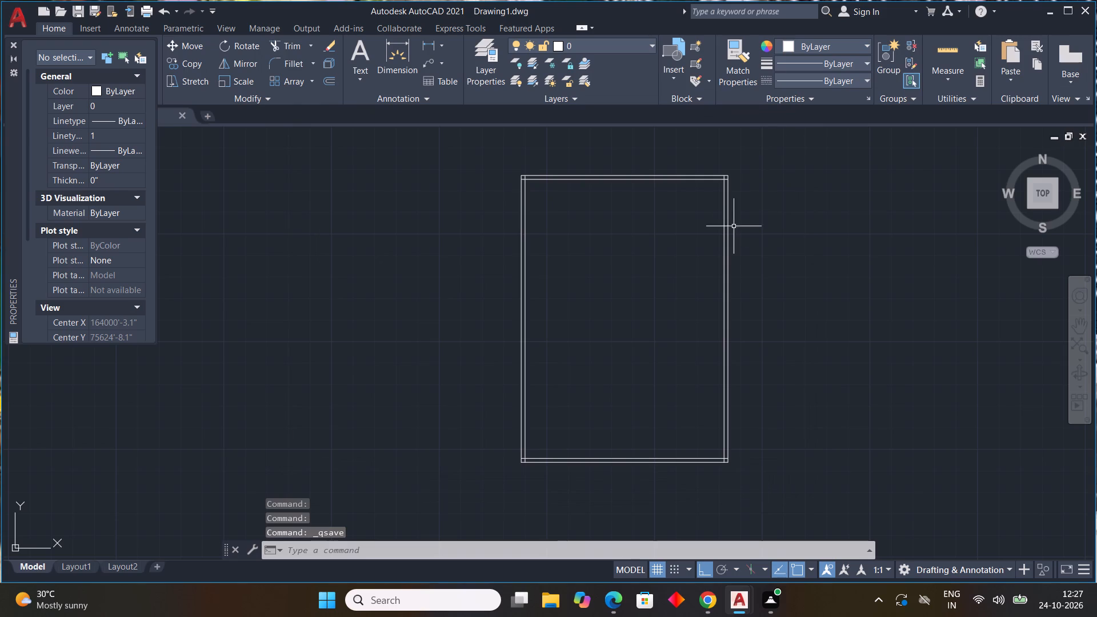
Erase the whole rectangular outline together with its inner offset lines.
{"action": "left_click", "coordinate": [776, 188]}
{"action": "left_click_drag", "start_coordinate": [466, 441], "coordinate": [463, 466]}
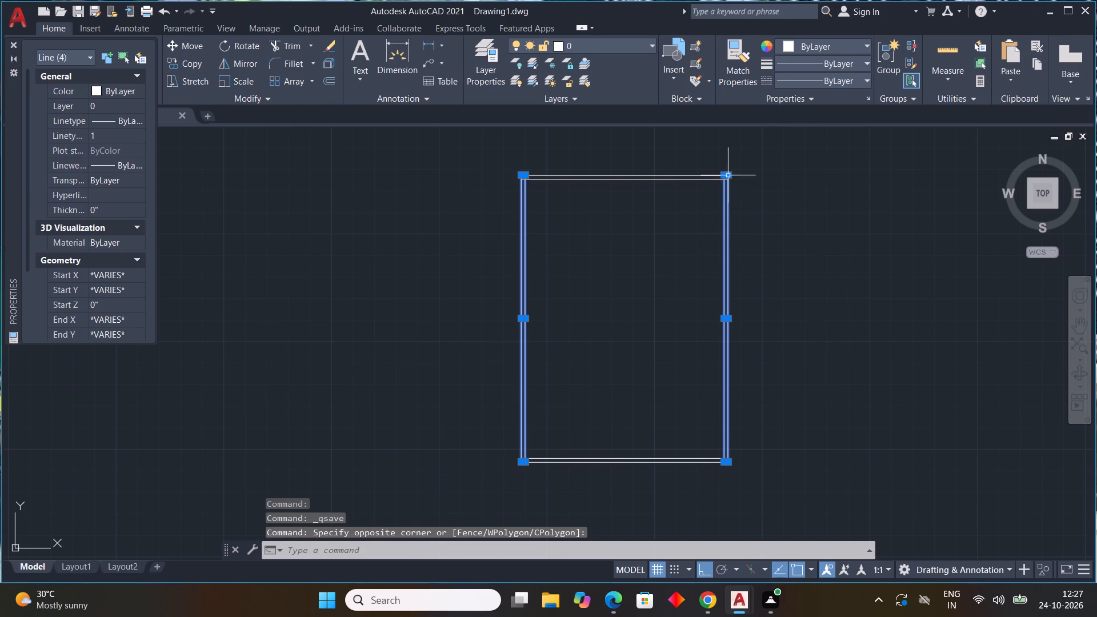
{"action": "left_click_drag", "start_coordinate": [732, 161], "coordinate": [682, 183]}
{"action": "left_click", "coordinate": [569, 267]}
{"action": "key", "text": "Delete"}
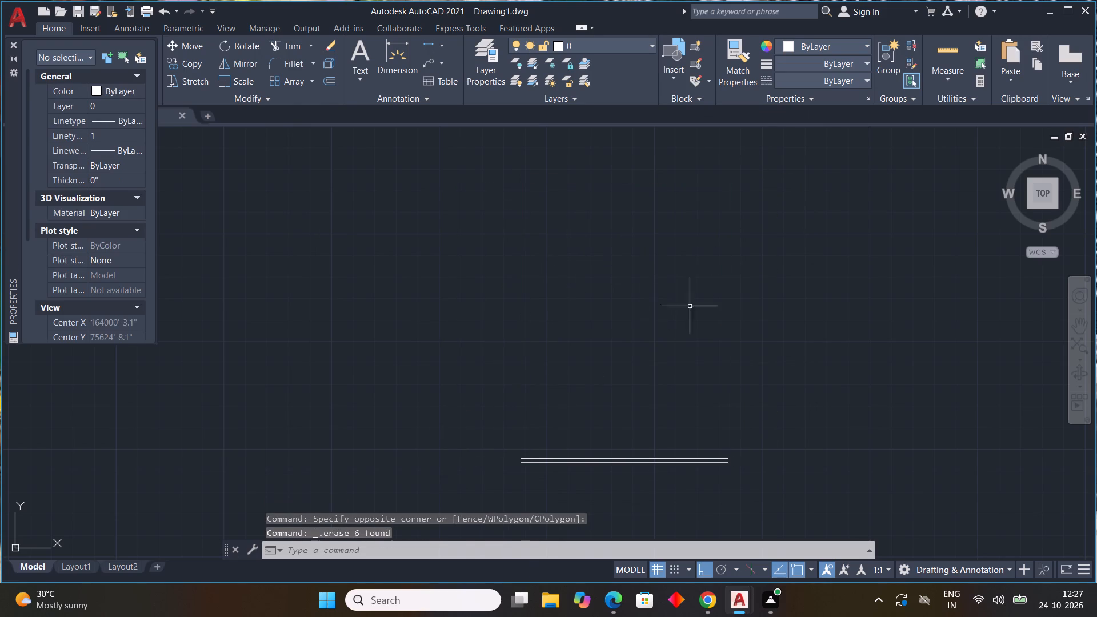
{"action": "left_click_drag", "start_coordinate": [736, 332], "coordinate": [490, 471]}
{"action": "key", "text": "Delete"}
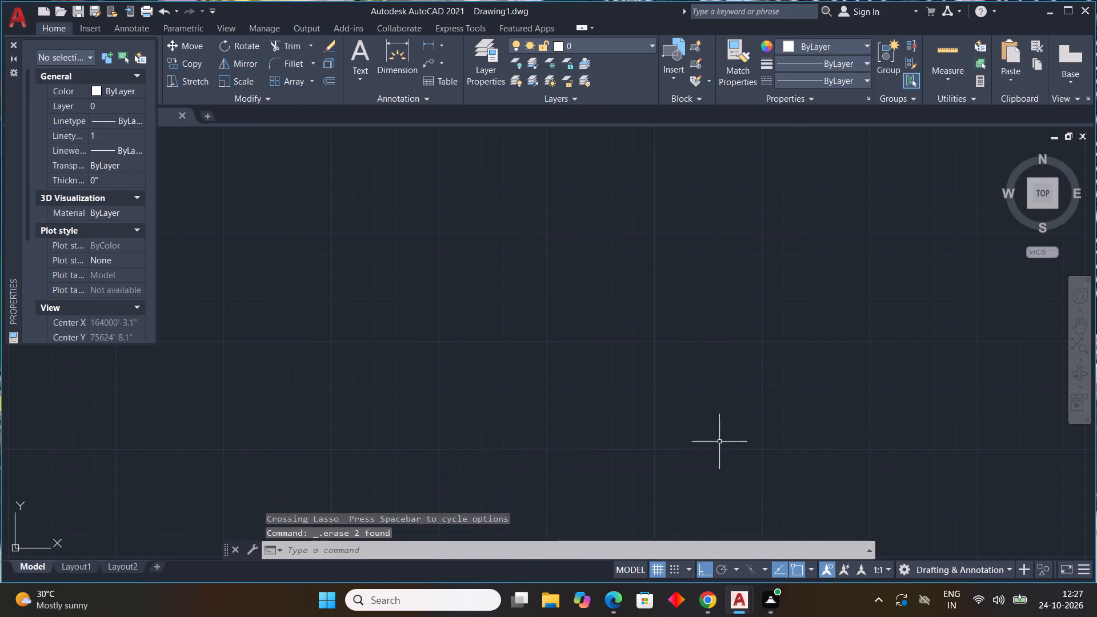
Draw a new outline's 40'0" horizontal bottom edge and continue it 60'0" vertically upward.
{"action": "type", "text": "L"}
{"action": "key", "text": "space"}
{"action": "left_click_drag", "start_coordinate": [370, 436], "coordinate": [427, 444]}
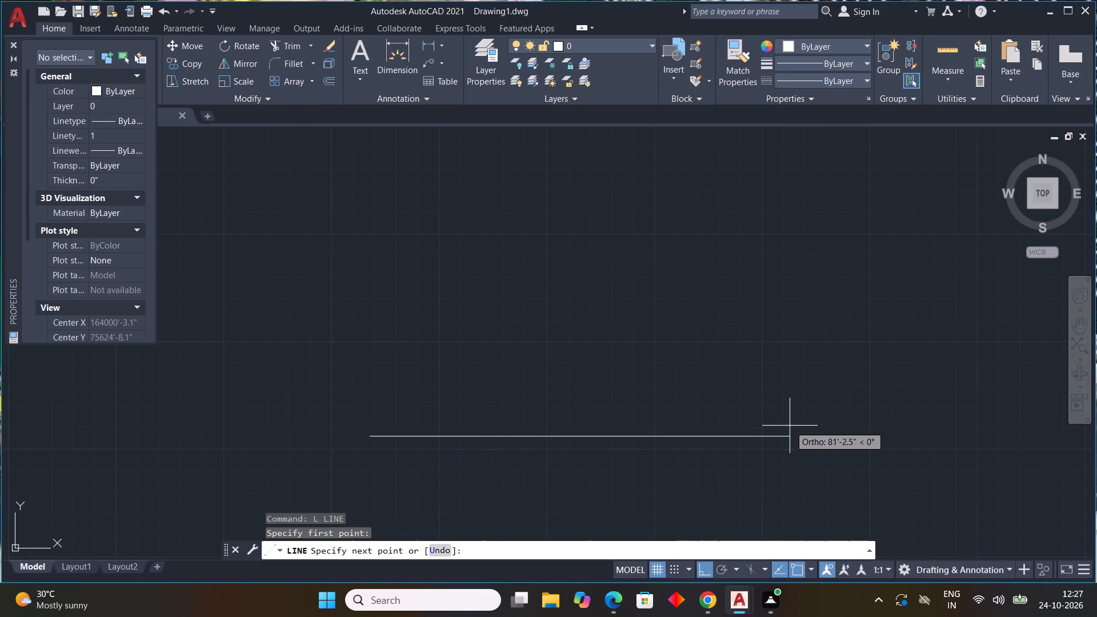
{"action": "type", "text": "40'"}
{"action": "type", "text": "0\""}
{"action": "key", "text": "Return"}
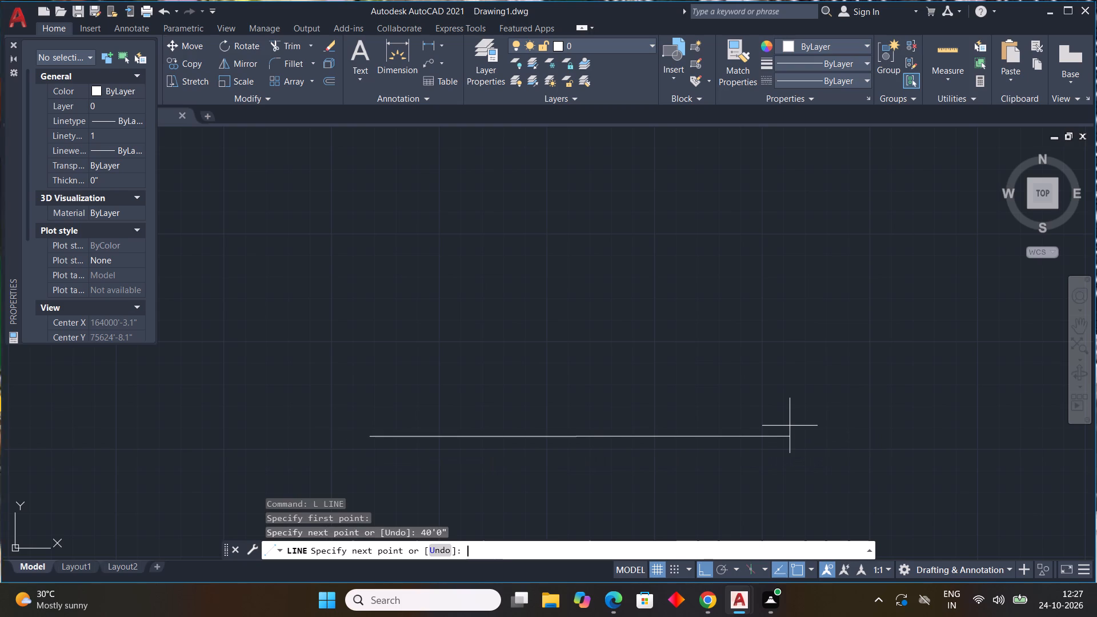
{"action": "scroll", "coordinate": [592, 207], "scroll_direction": "down", "scroll_amount": 2}
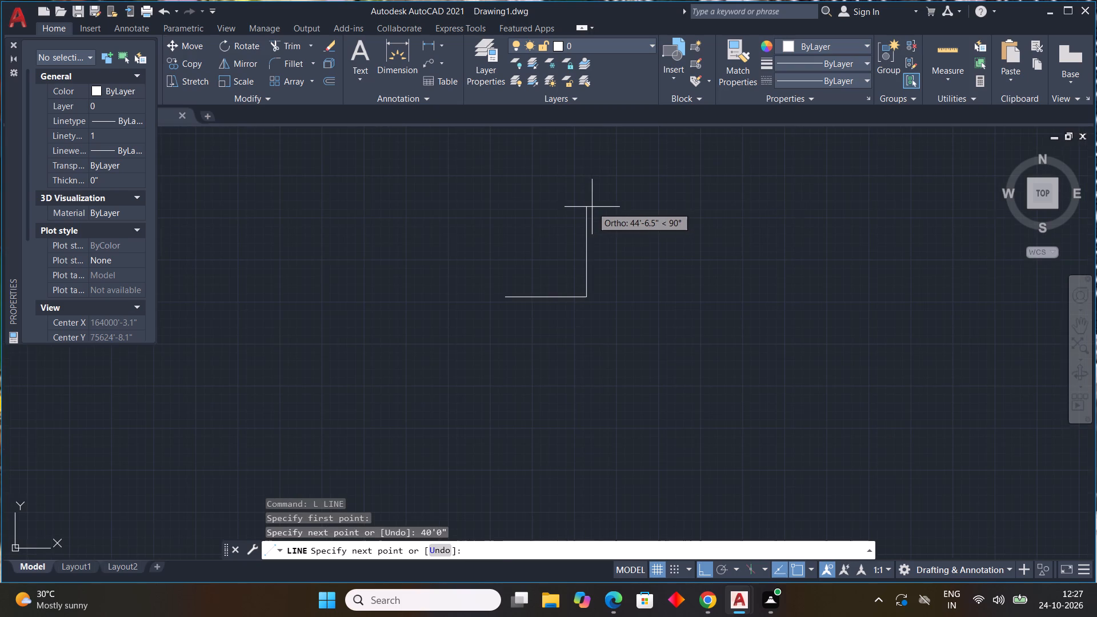
{"action": "scroll", "coordinate": [592, 207], "scroll_direction": "up", "scroll_amount": 1}
{"action": "middle_click_drag", "start_coordinate": [592, 207], "coordinate": [588, 273]}
{"action": "type", "text": "60'0\""}
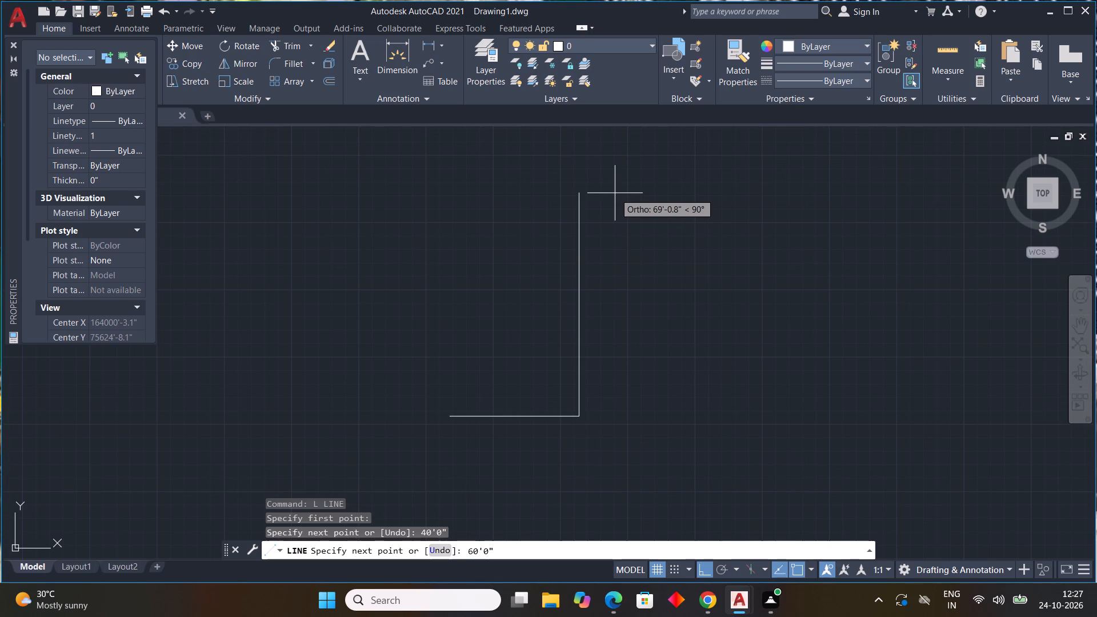
{"action": "key", "text": "Return"}
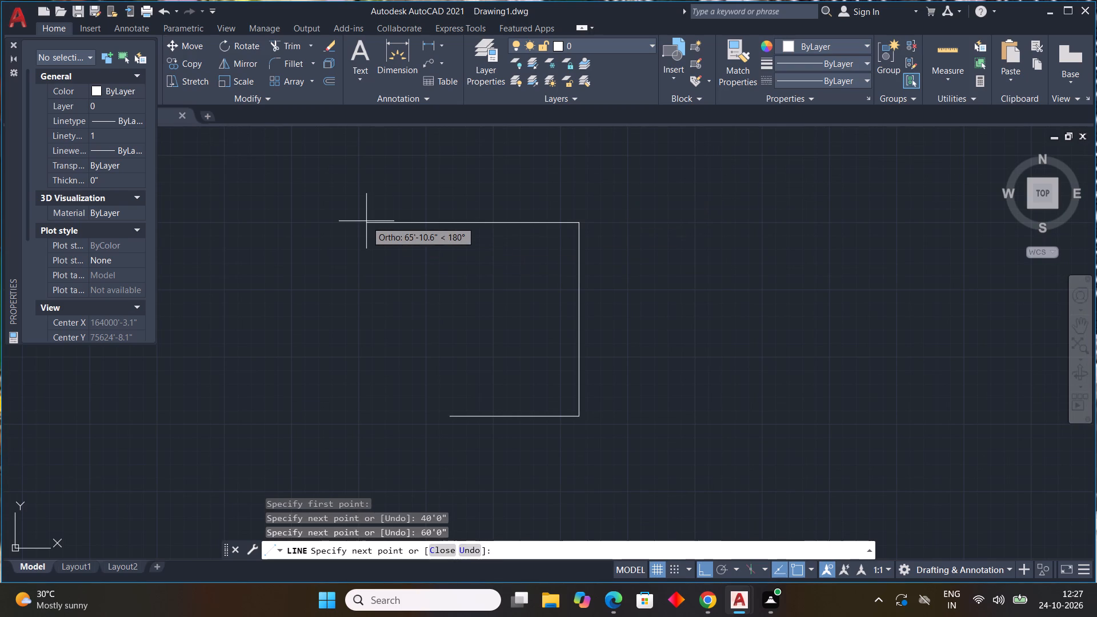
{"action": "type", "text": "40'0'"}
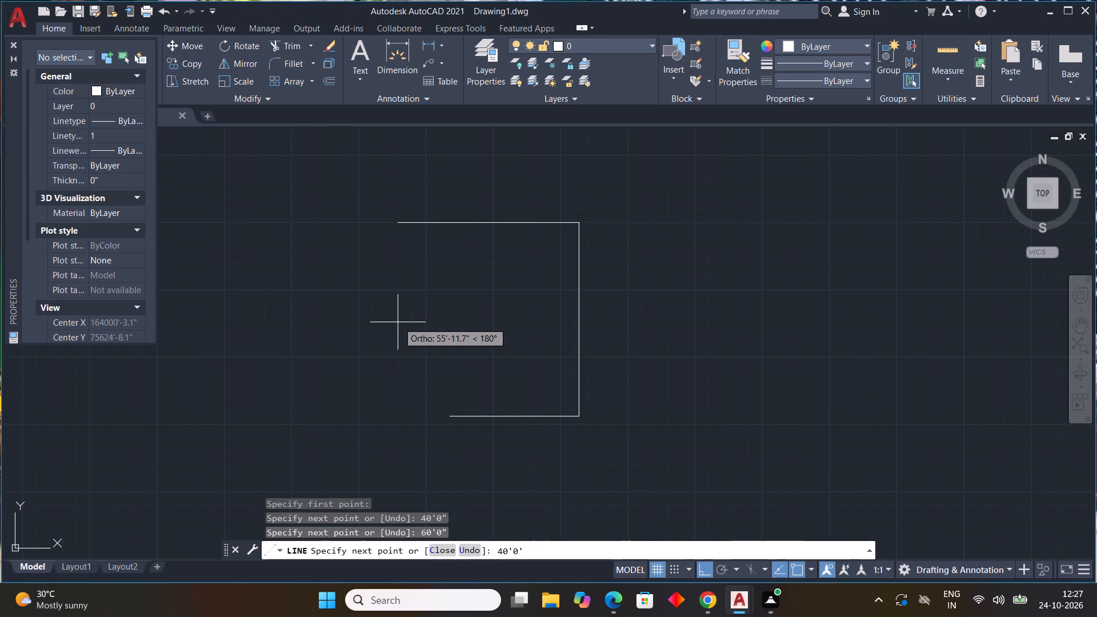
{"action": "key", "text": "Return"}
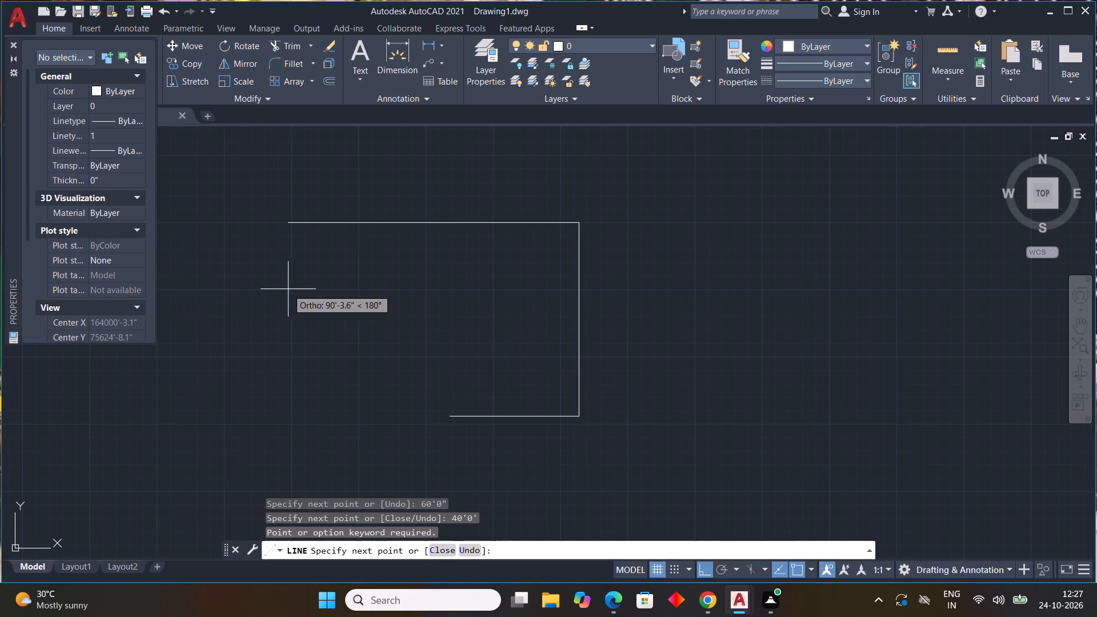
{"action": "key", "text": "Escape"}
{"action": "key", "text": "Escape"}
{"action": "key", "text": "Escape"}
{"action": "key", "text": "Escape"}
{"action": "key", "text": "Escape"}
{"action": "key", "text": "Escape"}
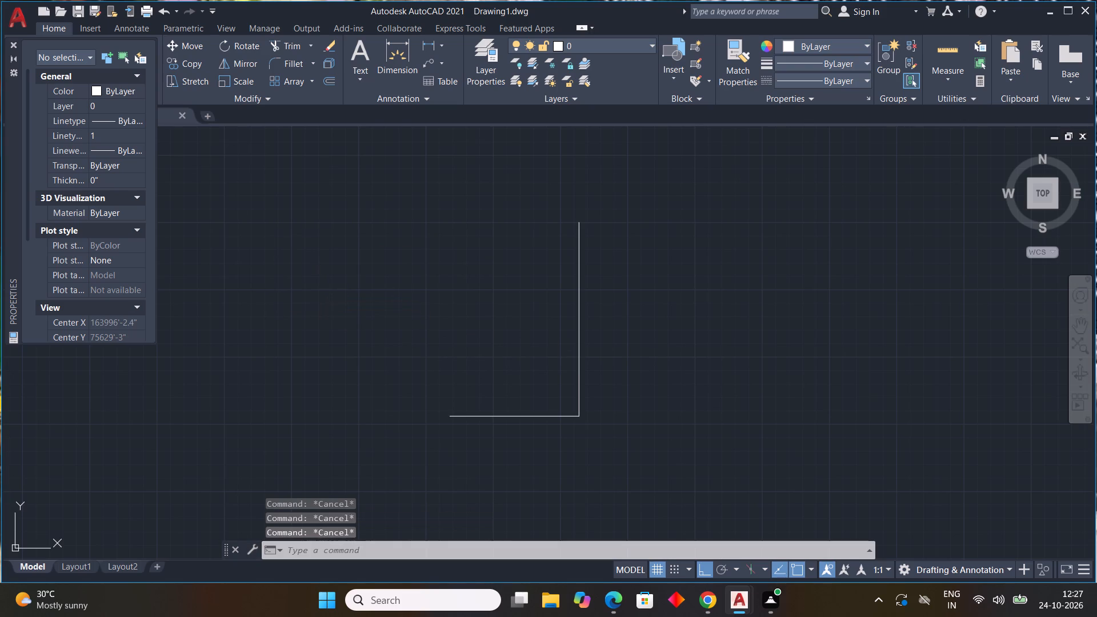
Draw a line 40'0" back horizontally from the vertical edge's upper end, and close the rectangle at the bottom edge's free end.
{"action": "type", "text": "L"}
{"action": "key", "text": "space"}
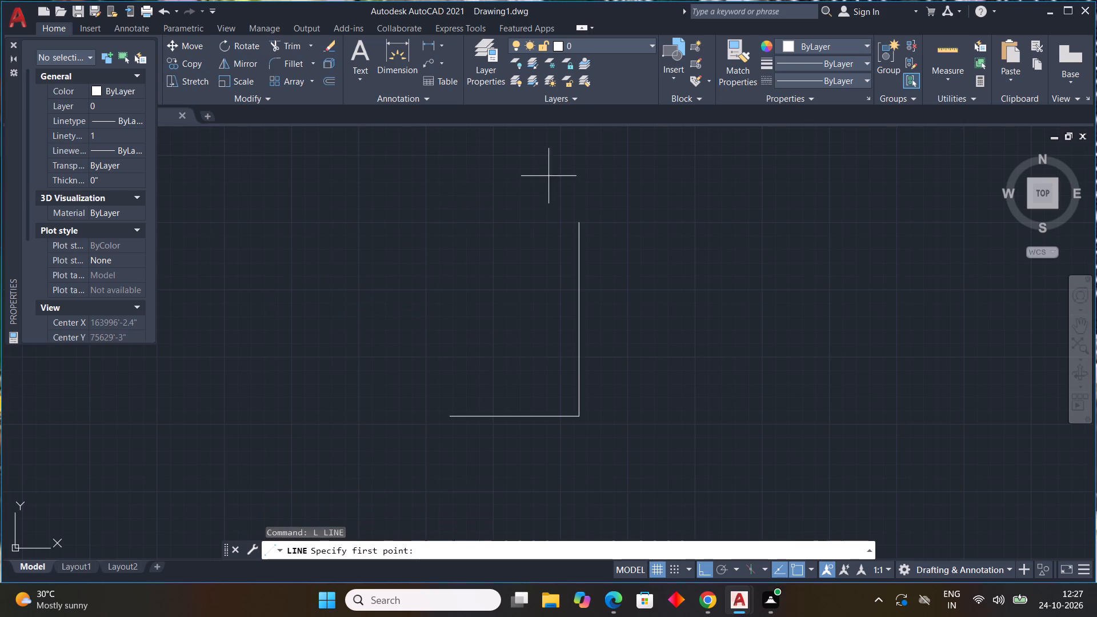
{"action": "left_click", "coordinate": [580, 225]}
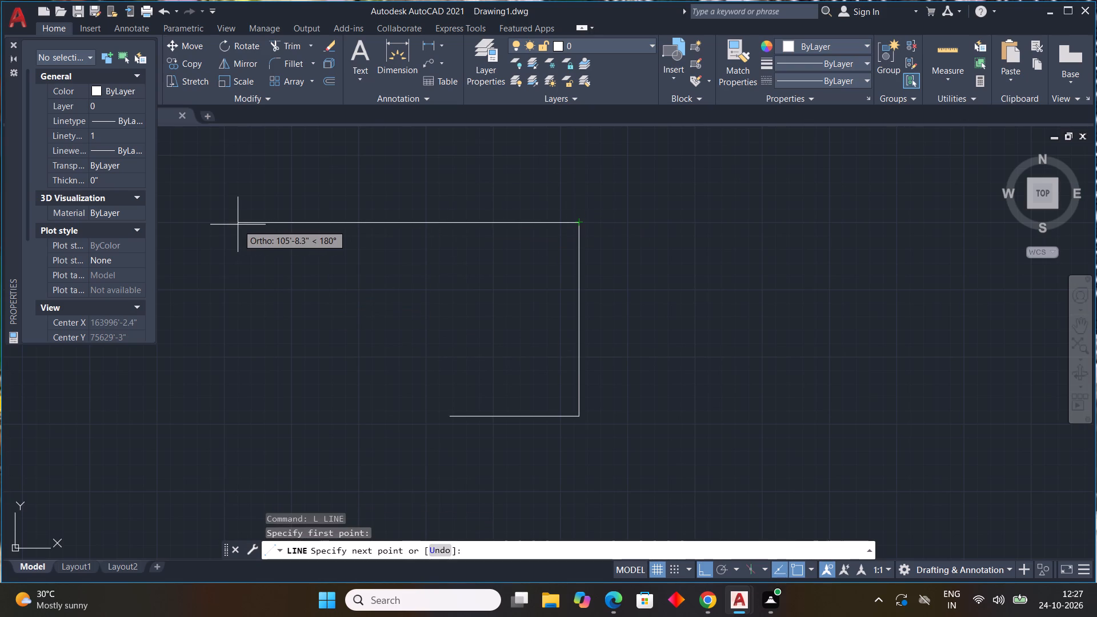
{"action": "type", "text": "4'0\""}
{"action": "key", "text": "Return"}
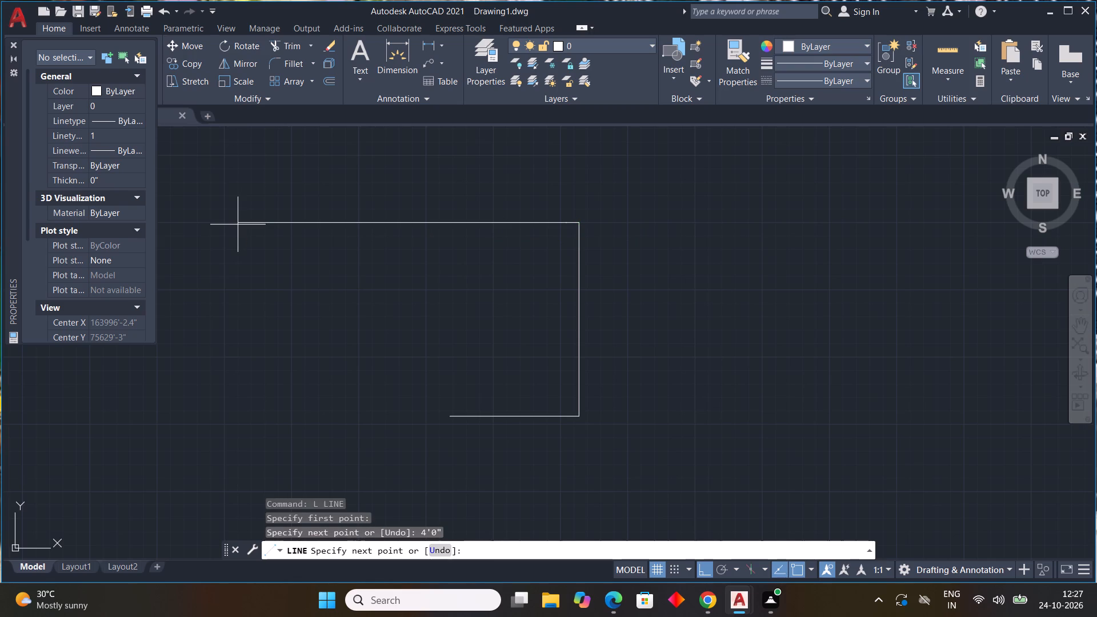
{"action": "key", "text": "ctrl+z"}
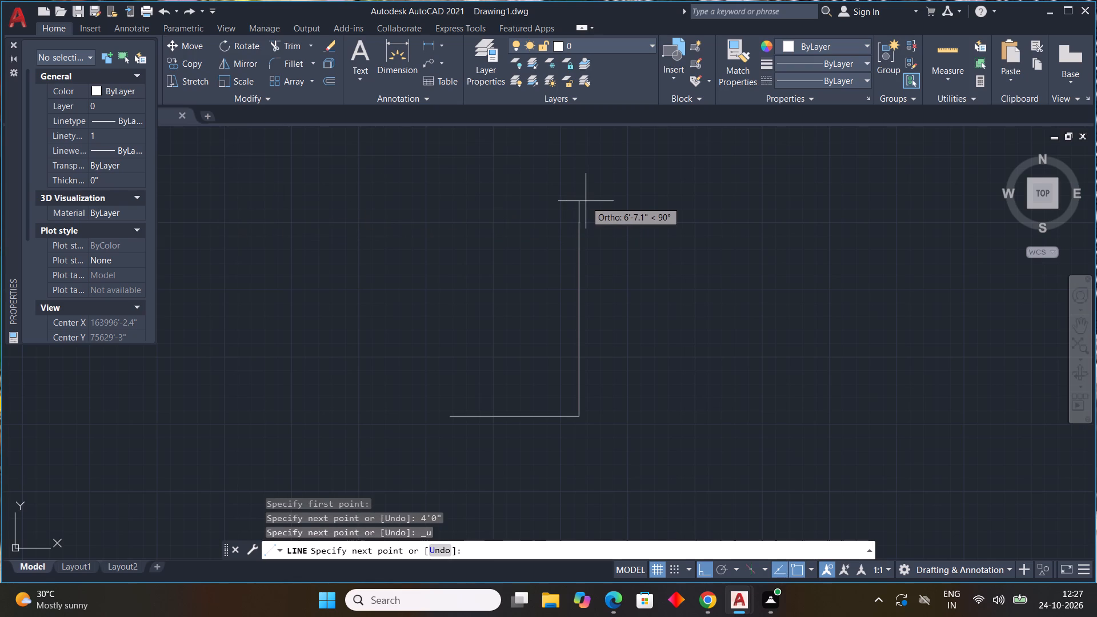
{"action": "type", "text": "40'0\""}
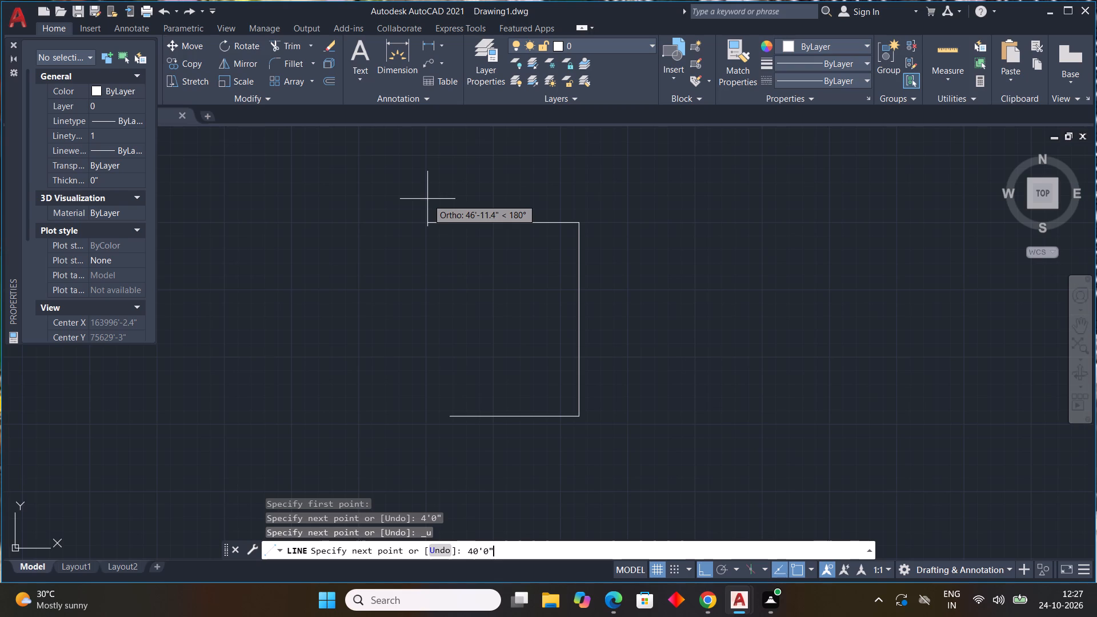
{"action": "key", "text": "Return"}
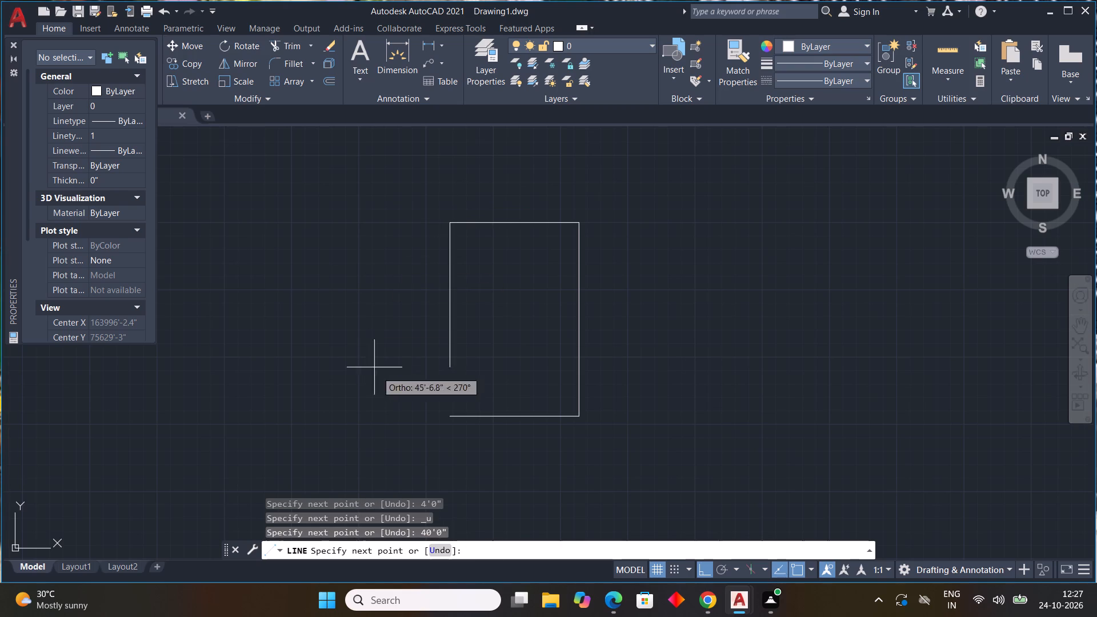
{"action": "scroll", "coordinate": [465, 444], "scroll_direction": "up", "scroll_amount": 3}
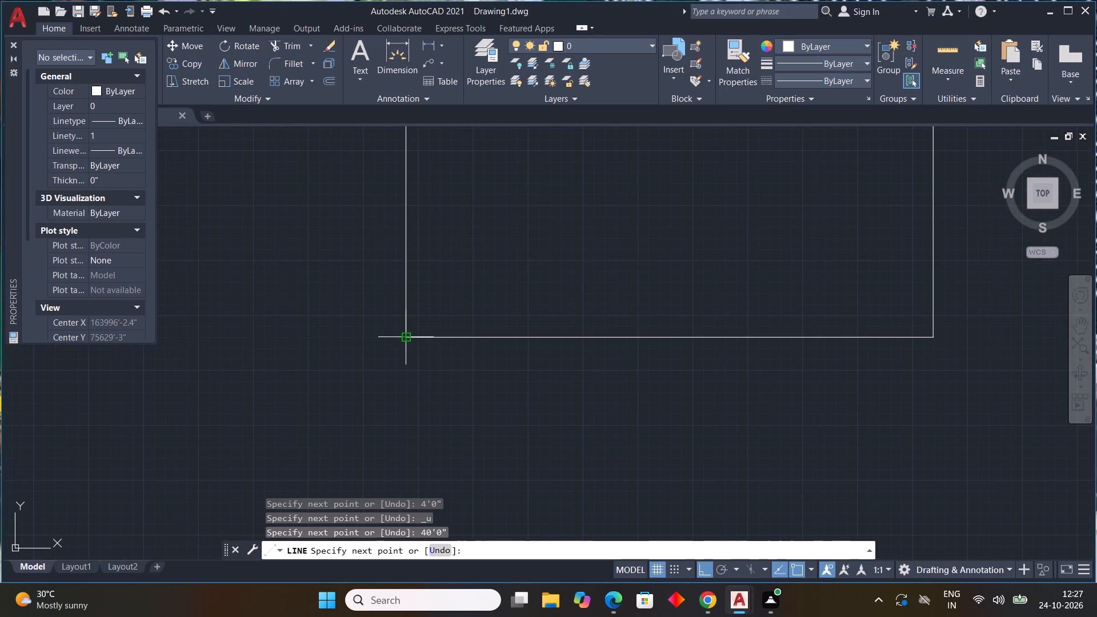
{"action": "left_click", "coordinate": [409, 335]}
{"action": "key", "text": "Escape"}
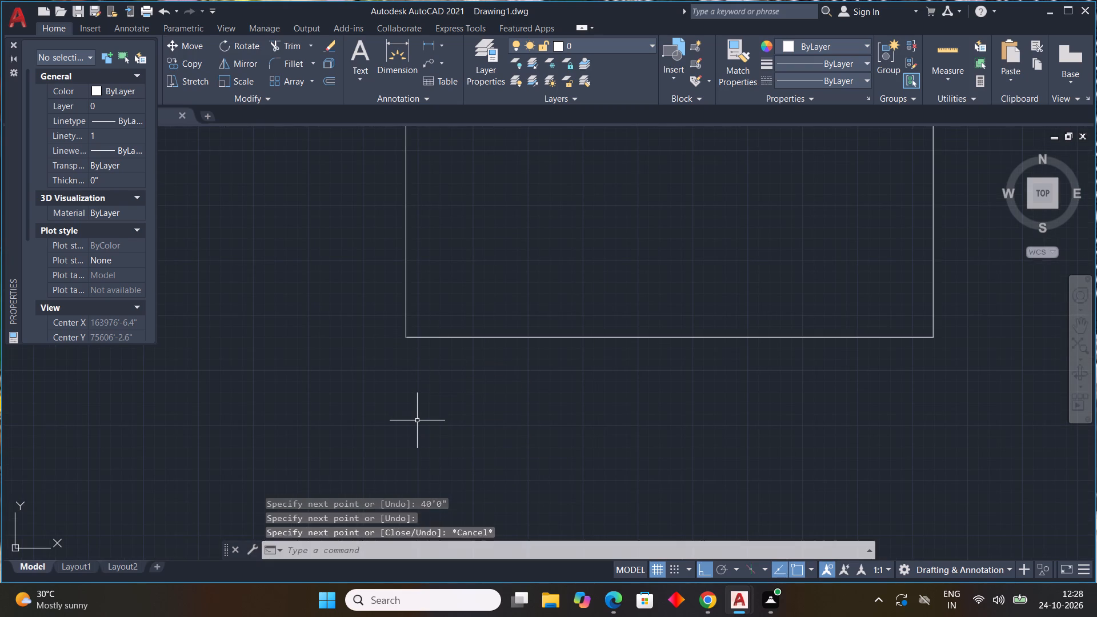
{"action": "key", "text": "Escape"}
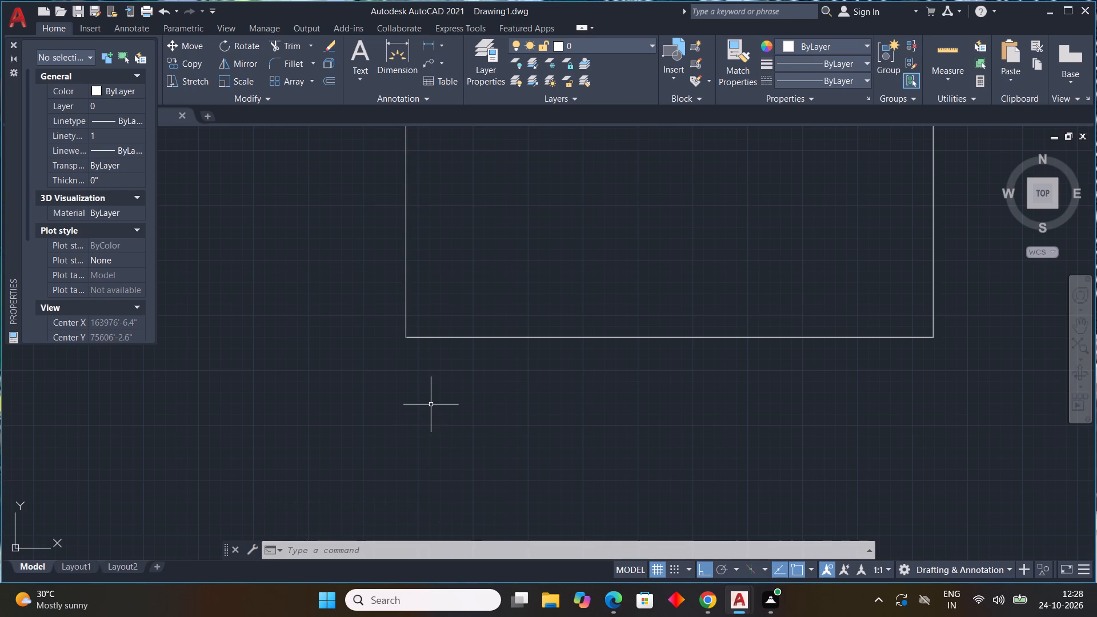
Offset the outline's bottom edge 4'6" upward into the rectangle.
{"action": "scroll", "coordinate": [547, 373], "scroll_direction": "down", "scroll_amount": 3}
{"action": "middle_click_drag", "start_coordinate": [565, 370], "coordinate": [536, 394]}
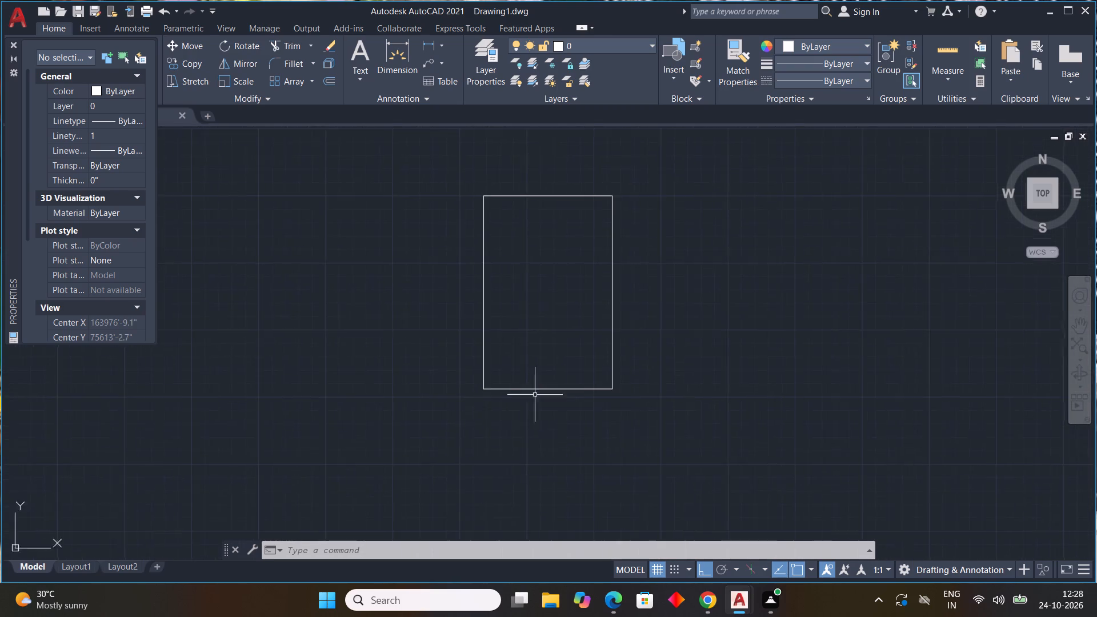
{"action": "scroll", "coordinate": [530, 367], "scroll_direction": "up", "scroll_amount": 2}
{"action": "middle_click_drag", "start_coordinate": [530, 363], "coordinate": [509, 312]}
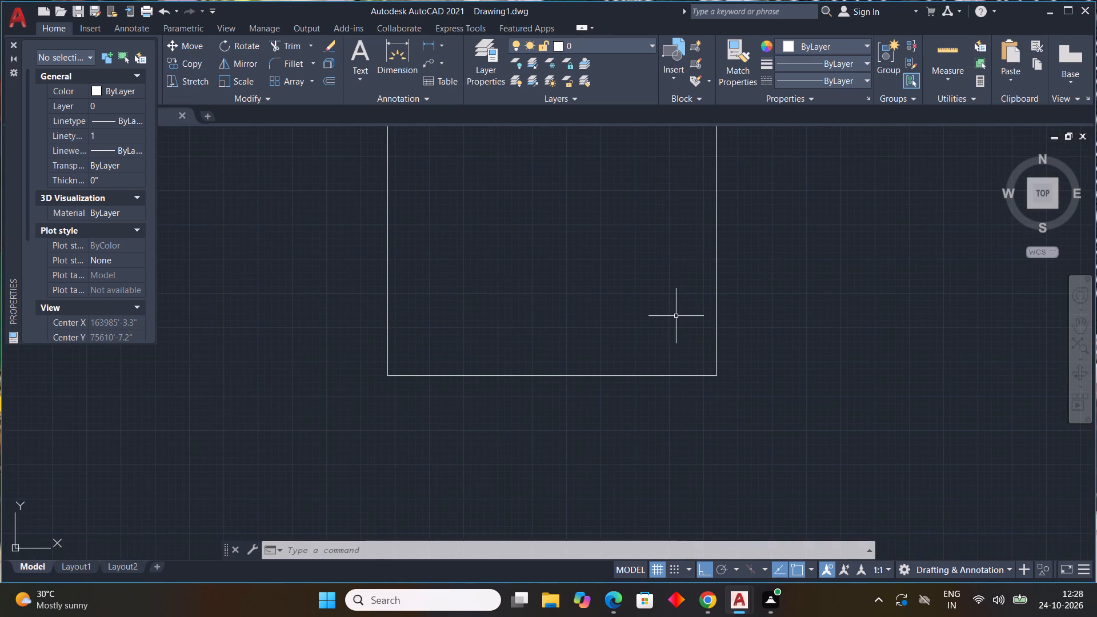
{"action": "type", "text": "OFF"}
{"action": "key", "text": "space"}
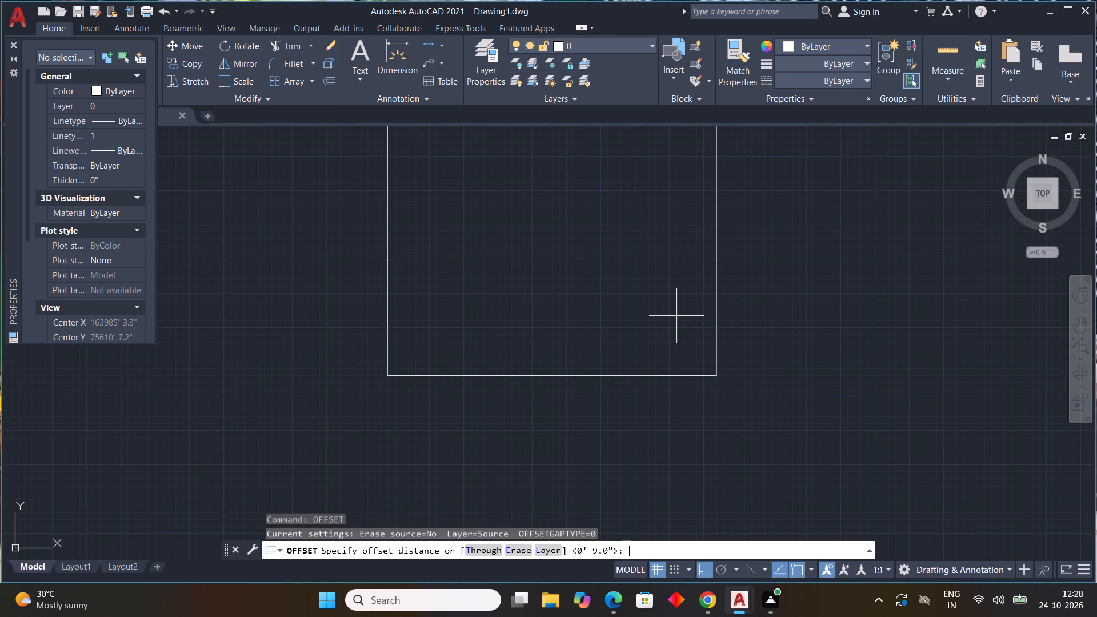
{"action": "type", "text": "4'6\""}
{"action": "key", "text": "Return"}
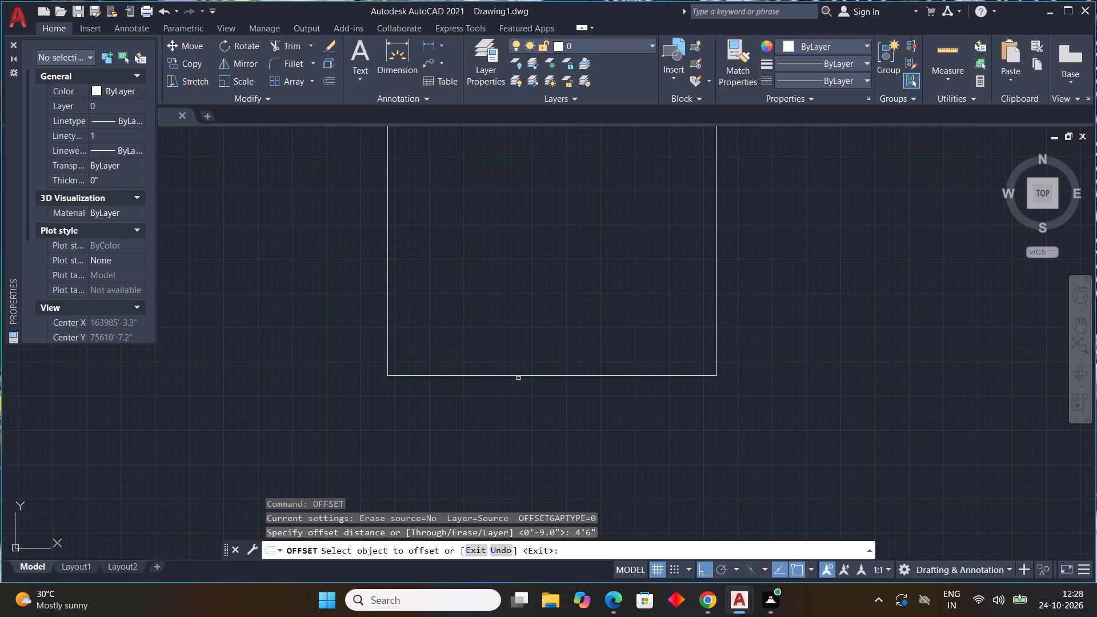
{"action": "left_click_drag", "start_coordinate": [521, 374], "coordinate": [521, 367]}
{"action": "left_click", "coordinate": [521, 323]}
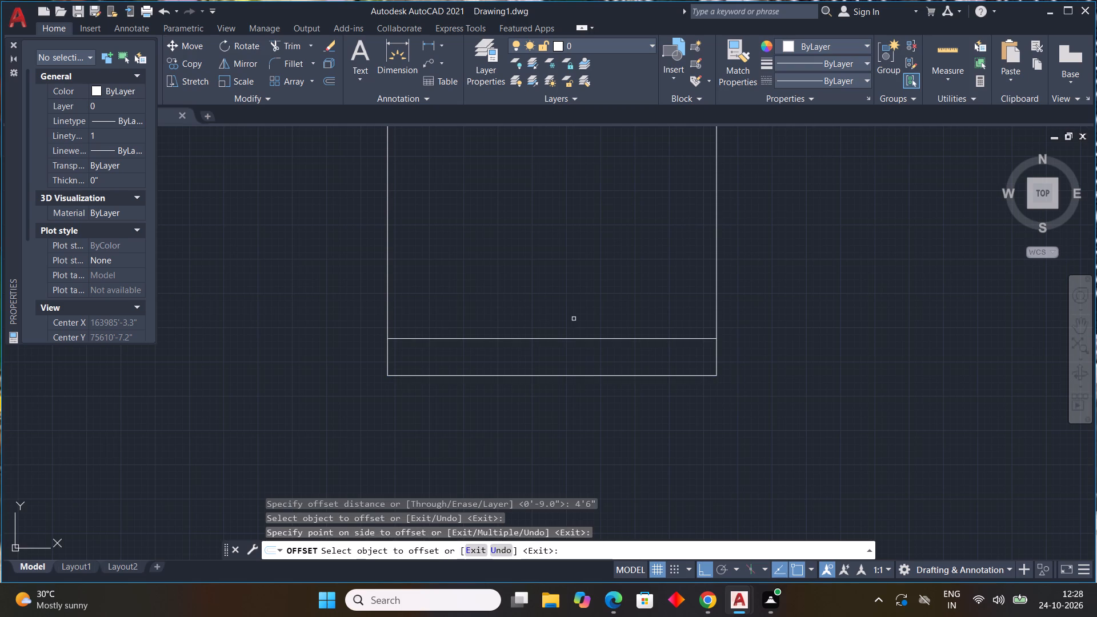
{"action": "key", "text": "Escape"}
{"action": "key", "text": "Escape"}
{"action": "key", "text": "Escape"}
{"action": "key", "text": "Escape"}
{"action": "key", "text": "Escape"}
{"action": "key", "text": "Escape"}
{"action": "key", "text": "Escape"}
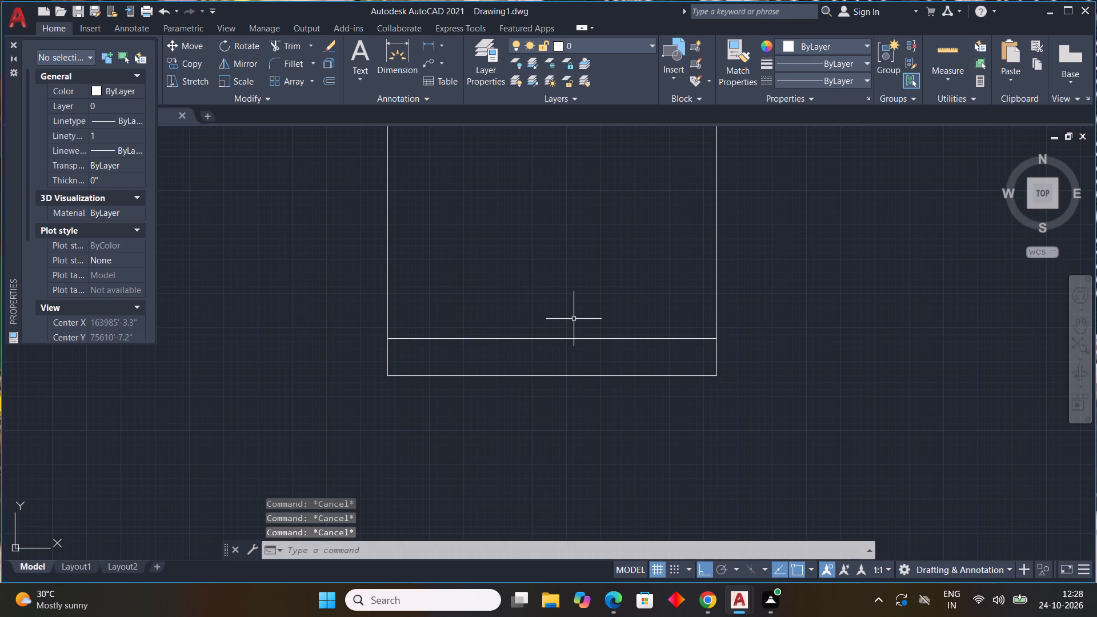
Offset the new horizontal line above the bottom edge 9" upward to form a double wall line.
{"action": "key", "text": "space"}
{"action": "type", "text": "9\""}
{"action": "key", "text": "Return"}
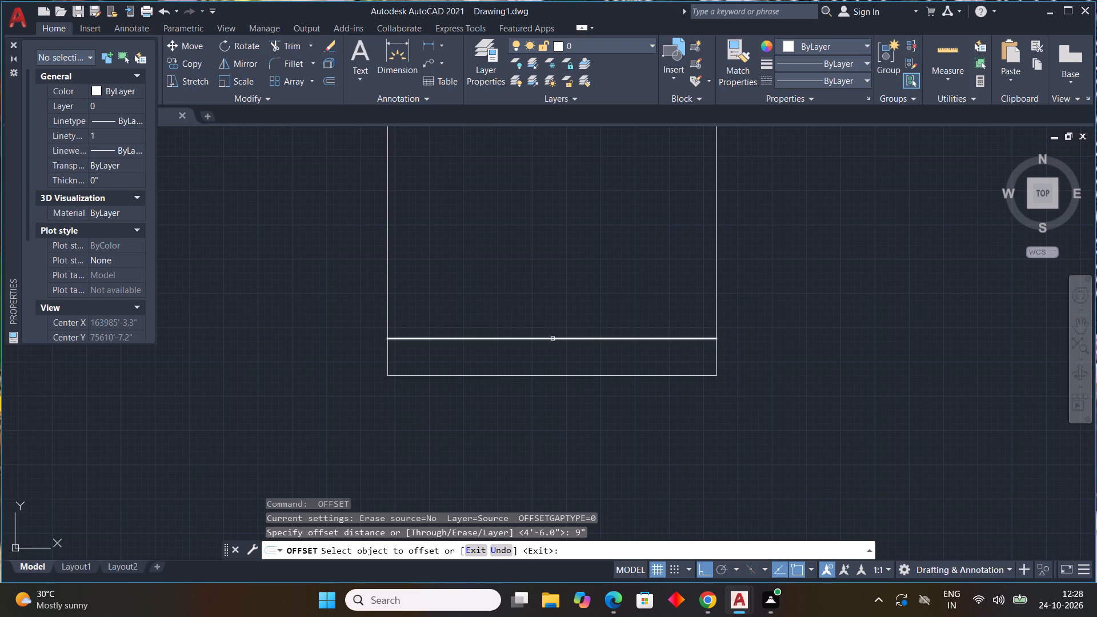
{"action": "left_click", "coordinate": [552, 339]}
{"action": "left_click", "coordinate": [549, 308]}
{"action": "key", "text": "Escape"}
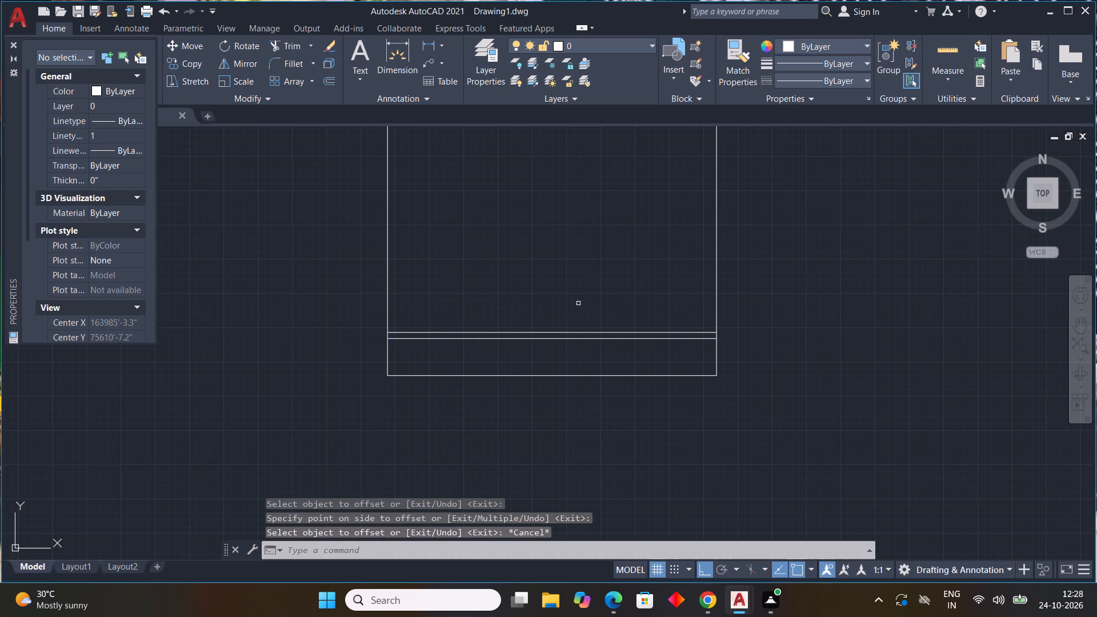
{"action": "key", "text": "Escape"}
{"action": "key", "text": "Escape"}
Offset the outline's left, top and right edges 9" inward.
{"action": "scroll", "coordinate": [578, 303], "scroll_direction": "down", "scroll_amount": 3}
{"action": "middle_click_drag", "start_coordinate": [578, 303], "coordinate": [573, 338]}
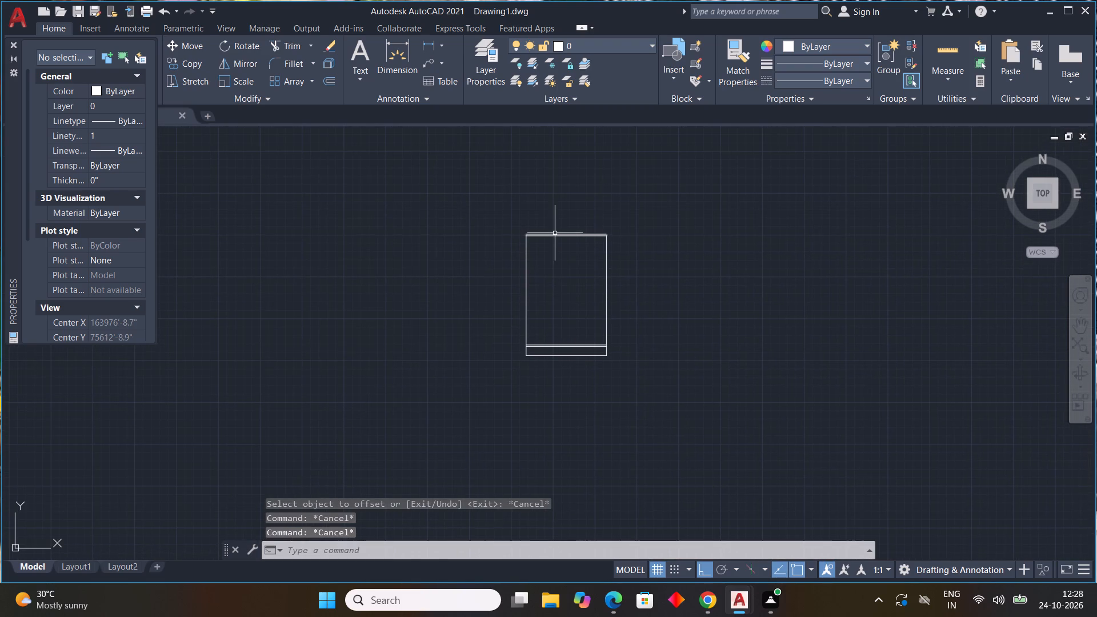
{"action": "scroll", "coordinate": [558, 264], "scroll_direction": "up", "scroll_amount": 1}
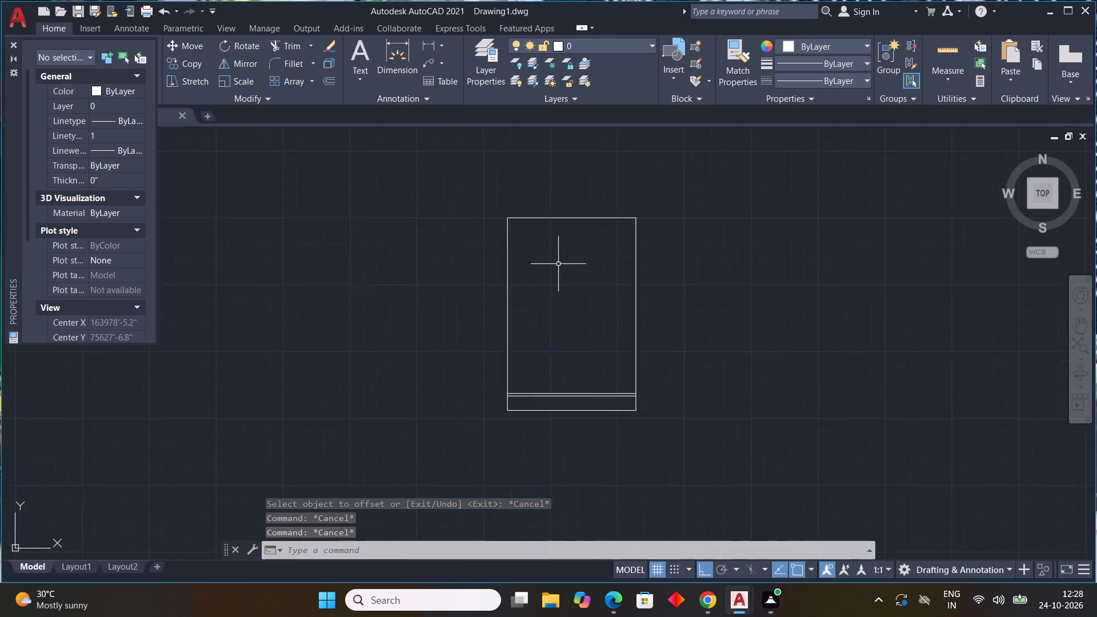
{"action": "scroll", "coordinate": [558, 264], "scroll_direction": "up", "scroll_amount": 1}
{"action": "key", "text": "space"}
{"action": "key", "text": "space"}
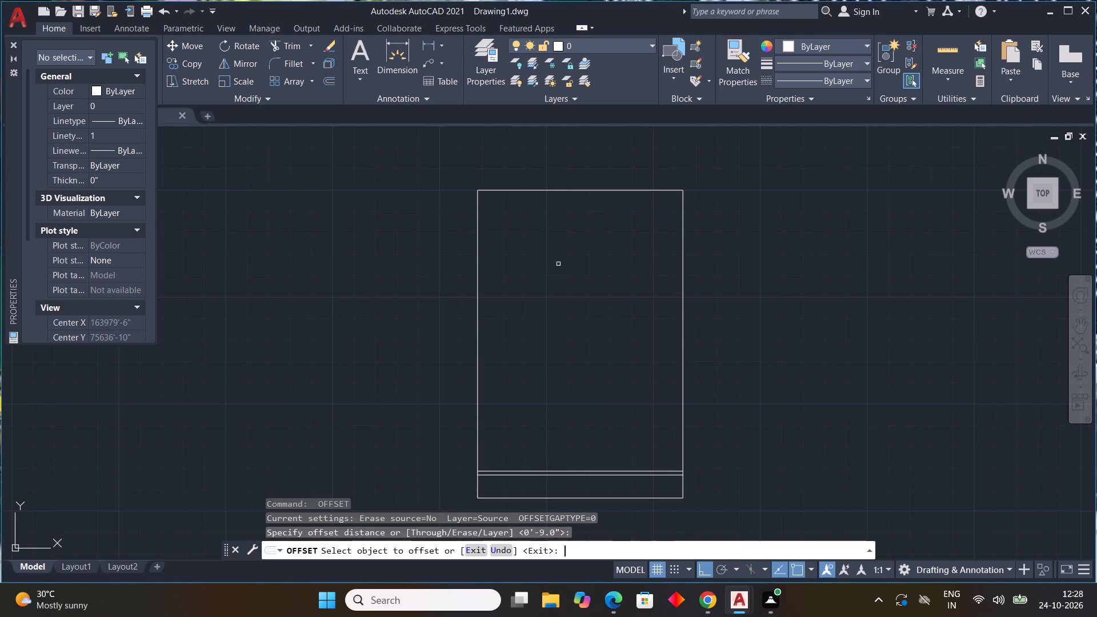
{"action": "left_click_drag", "start_coordinate": [478, 257], "coordinate": [502, 261]}
{"action": "left_click", "coordinate": [532, 261]}
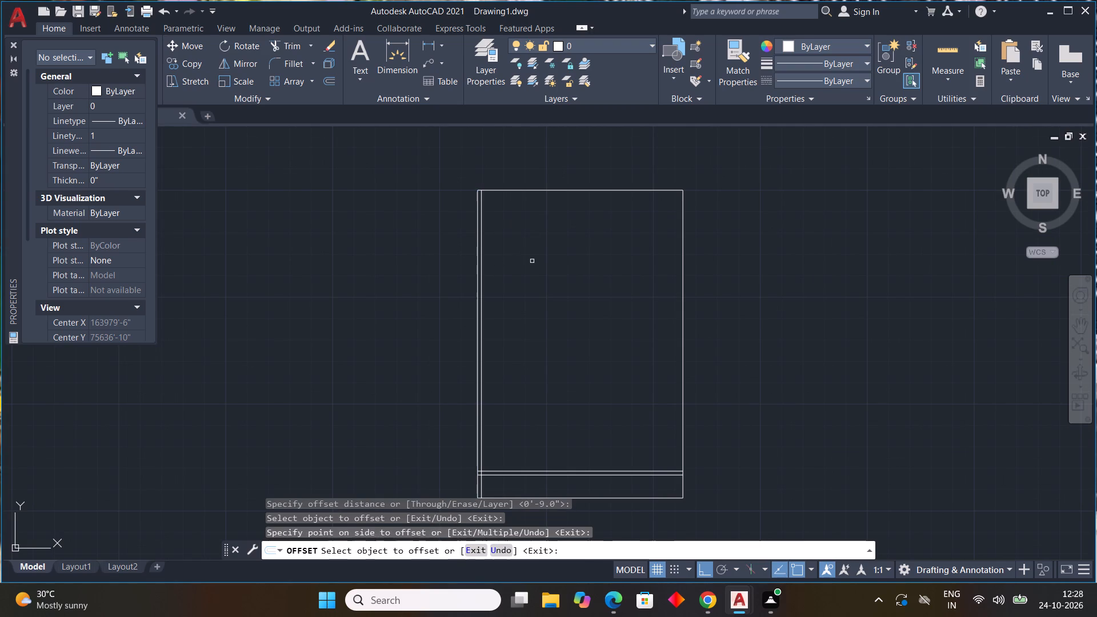
{"action": "left_click", "coordinate": [539, 189]}
{"action": "left_click_drag", "start_coordinate": [542, 219], "coordinate": [542, 225]}
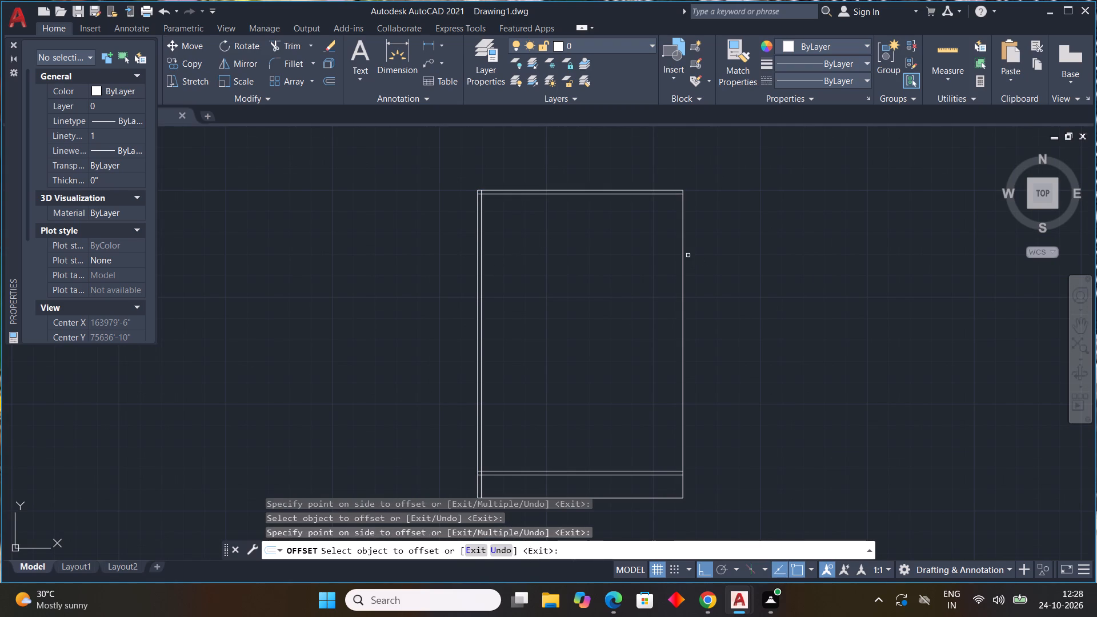
{"action": "left_click", "coordinate": [686, 257]}
{"action": "left_click_drag", "start_coordinate": [682, 259], "coordinate": [665, 256]}
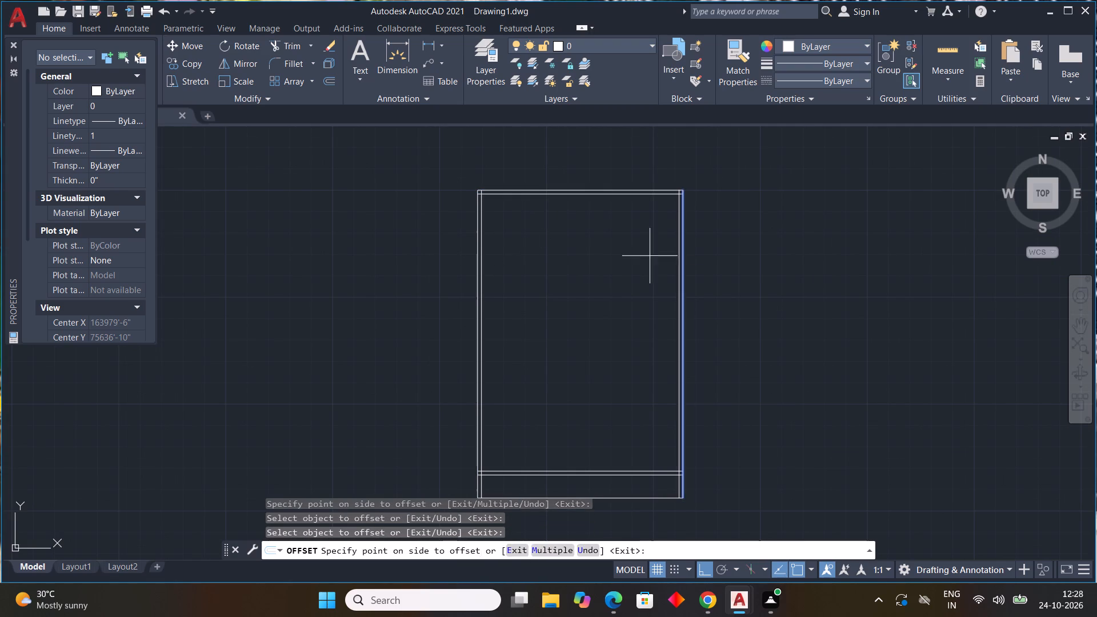
{"action": "left_click", "coordinate": [647, 258]}
{"action": "key", "text": "Escape"}
{"action": "key", "text": "Escape"}
{"action": "key", "text": "Escape"}
{"action": "key", "text": "Escape"}
{"action": "key", "text": "Escape"}
{"action": "key", "text": "Escape"}
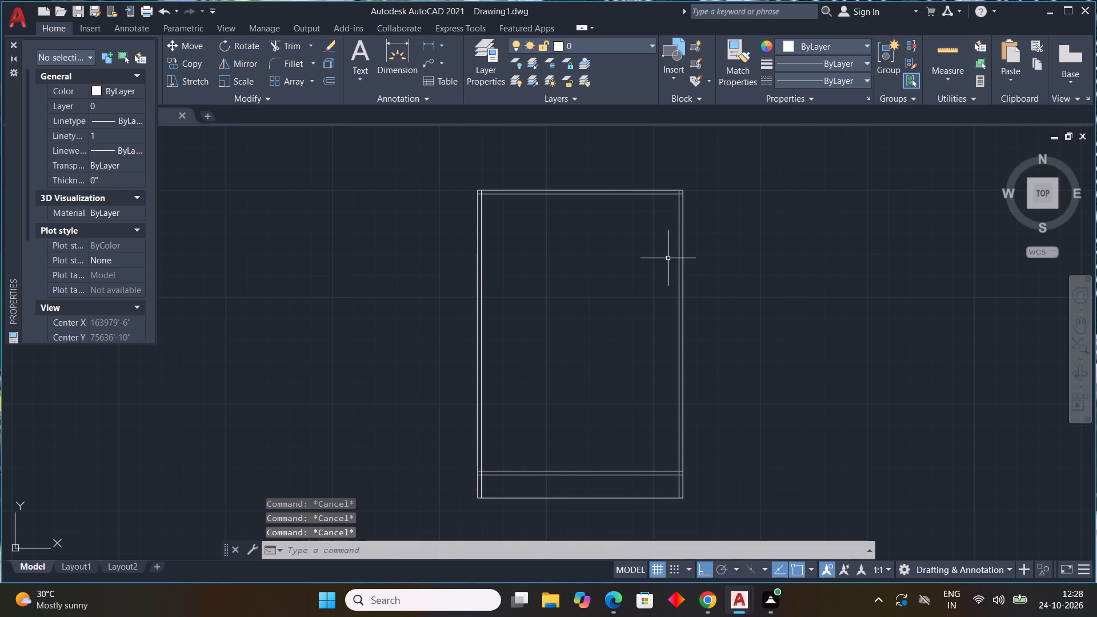
Trim the overlapping inner line ends at the two top corners of the outline.
{"action": "type", "text": "TR"}
{"action": "key", "text": "space"}
{"action": "scroll", "coordinate": [516, 193], "scroll_direction": "up", "scroll_amount": 2}
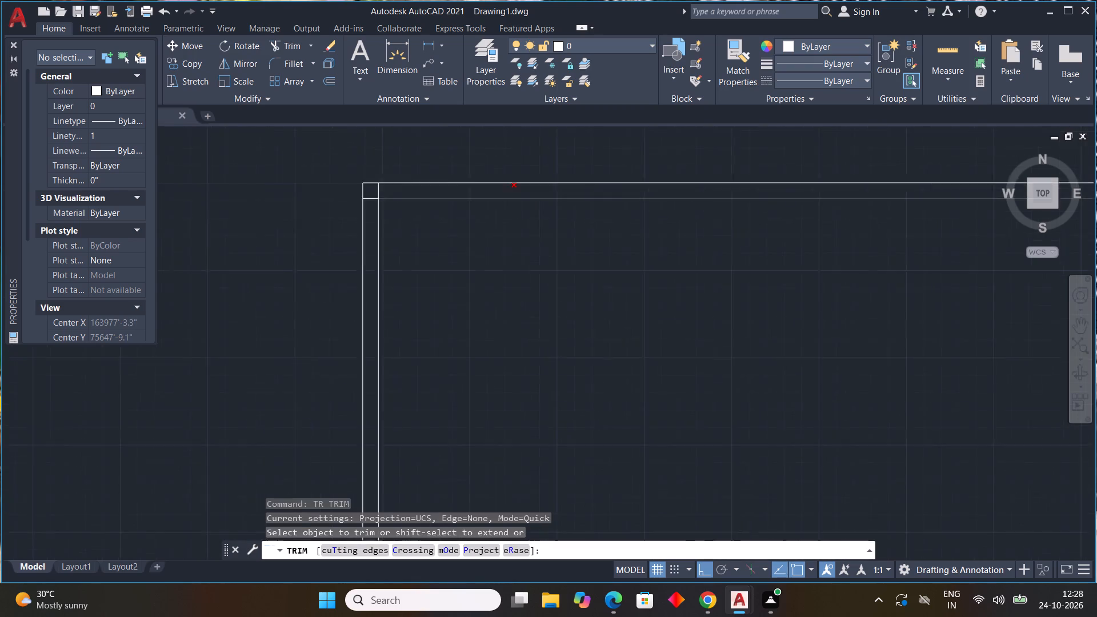
{"action": "scroll", "coordinate": [508, 191], "scroll_direction": "up", "scroll_amount": 2}
{"action": "left_click_drag", "start_coordinate": [282, 209], "coordinate": [308, 191]}
{"action": "scroll", "coordinate": [438, 247], "scroll_direction": "down", "scroll_amount": 3}
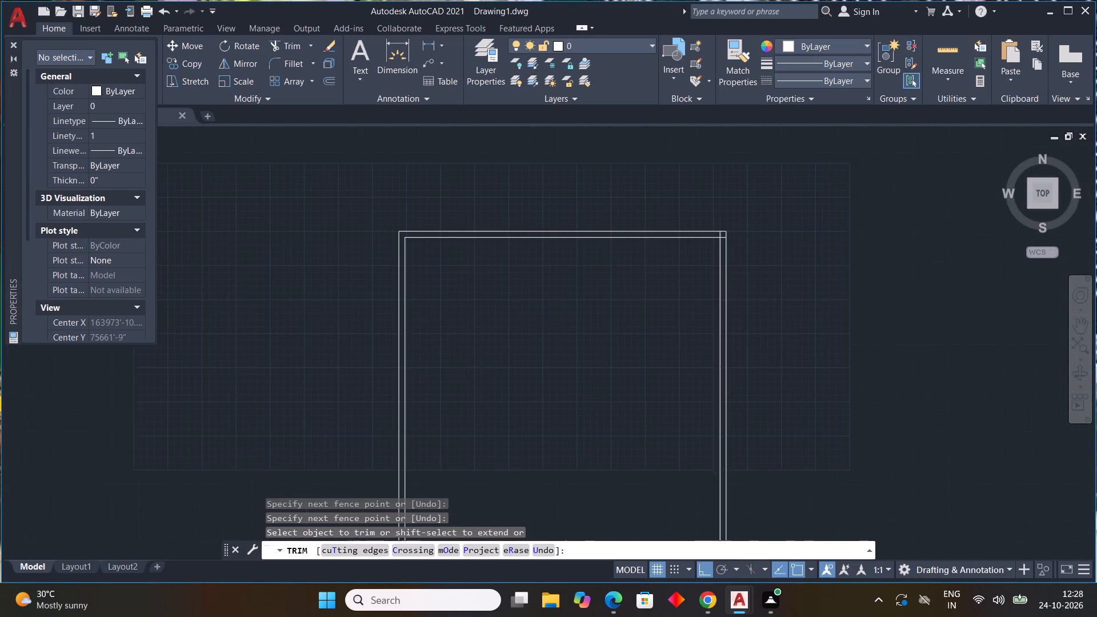
{"action": "scroll", "coordinate": [752, 241], "scroll_direction": "up", "scroll_amount": 3}
{"action": "left_click_drag", "start_coordinate": [642, 233], "coordinate": [634, 223]}
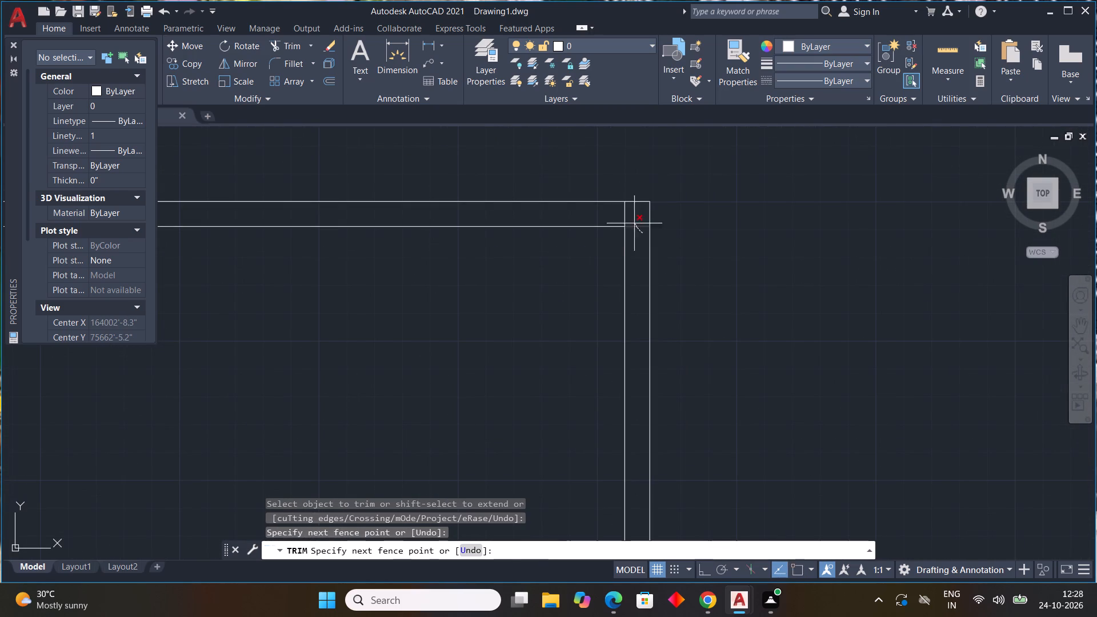
{"action": "left_click_drag", "start_coordinate": [634, 223], "coordinate": [621, 217]}
{"action": "scroll", "coordinate": [761, 255], "scroll_direction": "down", "scroll_amount": 2}
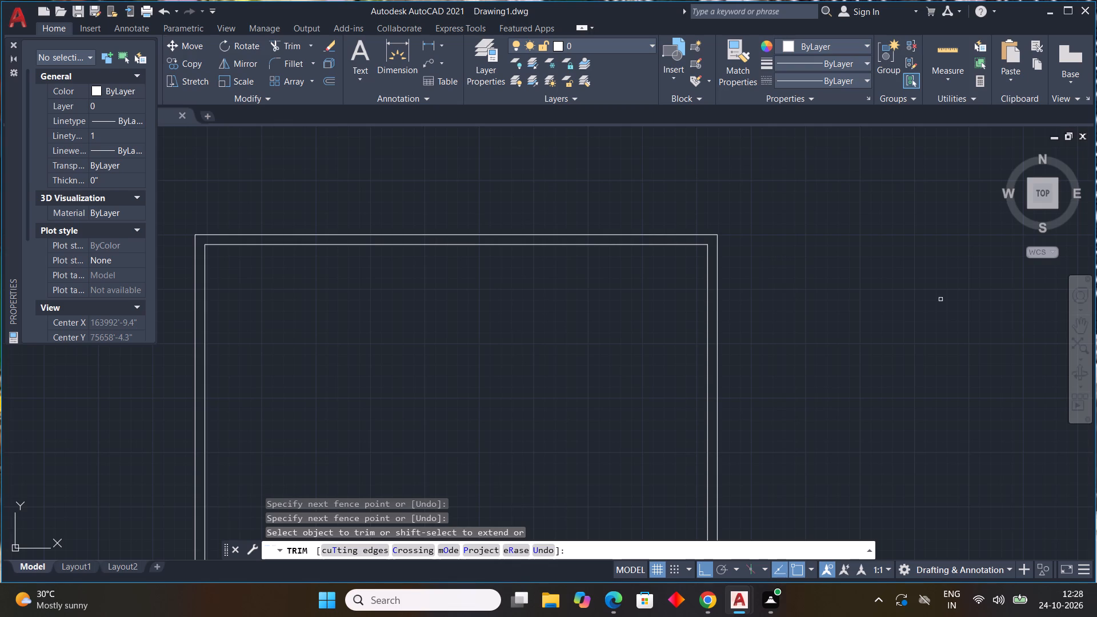
Trim the overlapping line segments where the lower cross wall meets the left and right walls.
{"action": "middle_click_drag", "start_coordinate": [775, 311], "coordinate": [872, 210]}
{"action": "scroll", "coordinate": [806, 330], "scroll_direction": "down", "scroll_amount": 3}
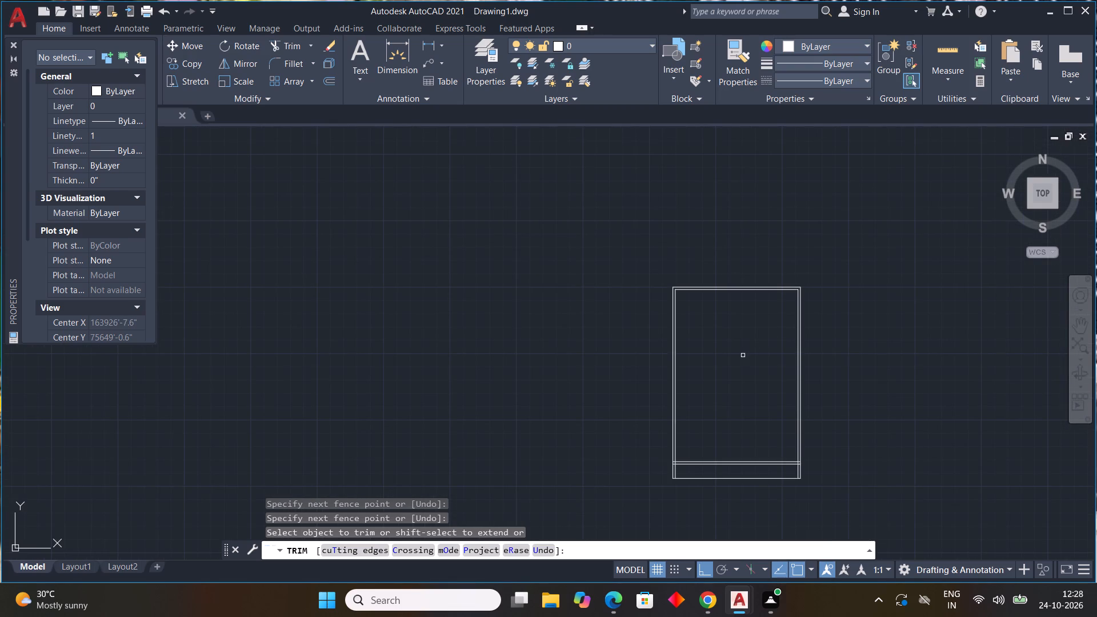
{"action": "middle_click_drag", "start_coordinate": [740, 381], "coordinate": [603, 282]}
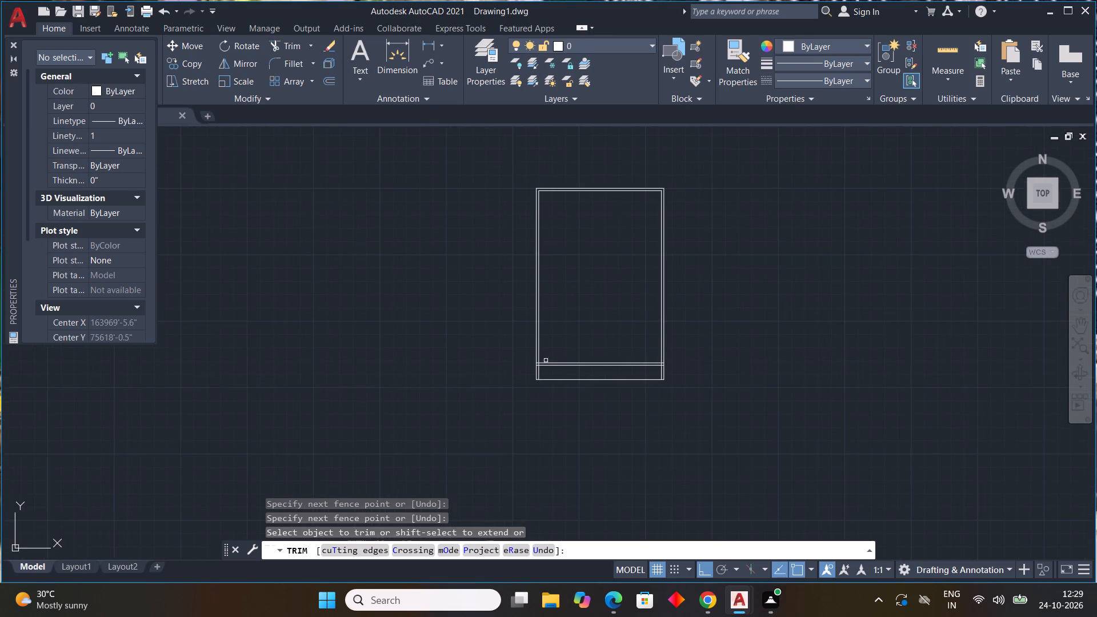
{"action": "scroll", "coordinate": [547, 360], "scroll_direction": "up", "scroll_amount": 4}
{"action": "middle_click_drag", "start_coordinate": [542, 346], "coordinate": [527, 292]}
{"action": "middle_click", "coordinate": [527, 292]}
{"action": "scroll", "coordinate": [494, 321], "scroll_direction": "up", "scroll_amount": 2}
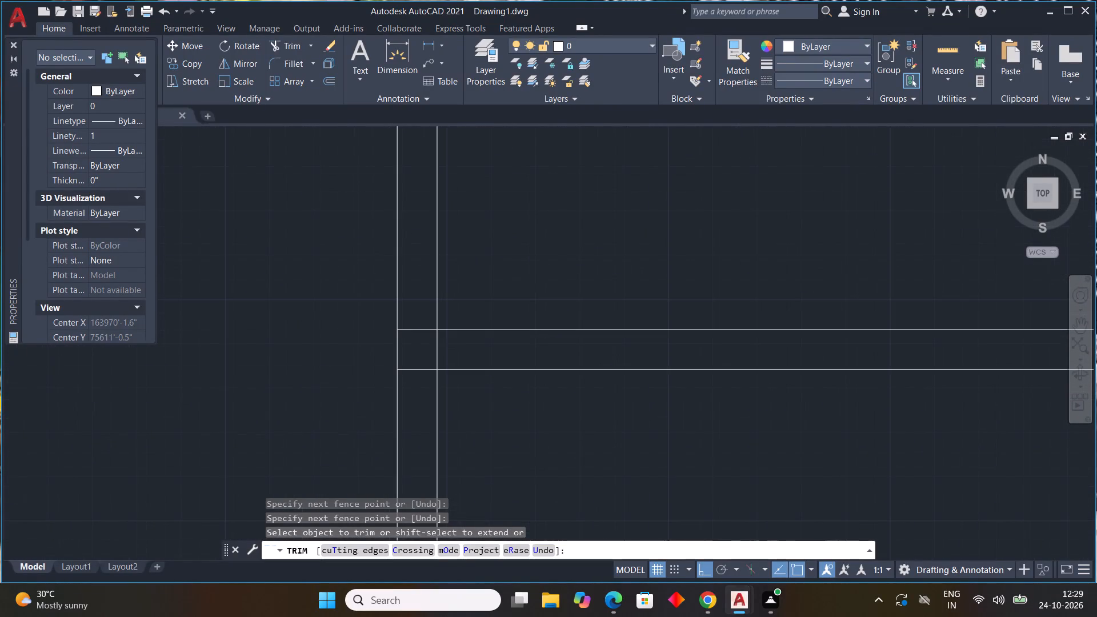
{"action": "left_click_drag", "start_coordinate": [412, 324], "coordinate": [470, 355]}
{"action": "scroll", "coordinate": [469, 353], "scroll_direction": "down", "scroll_amount": 4}
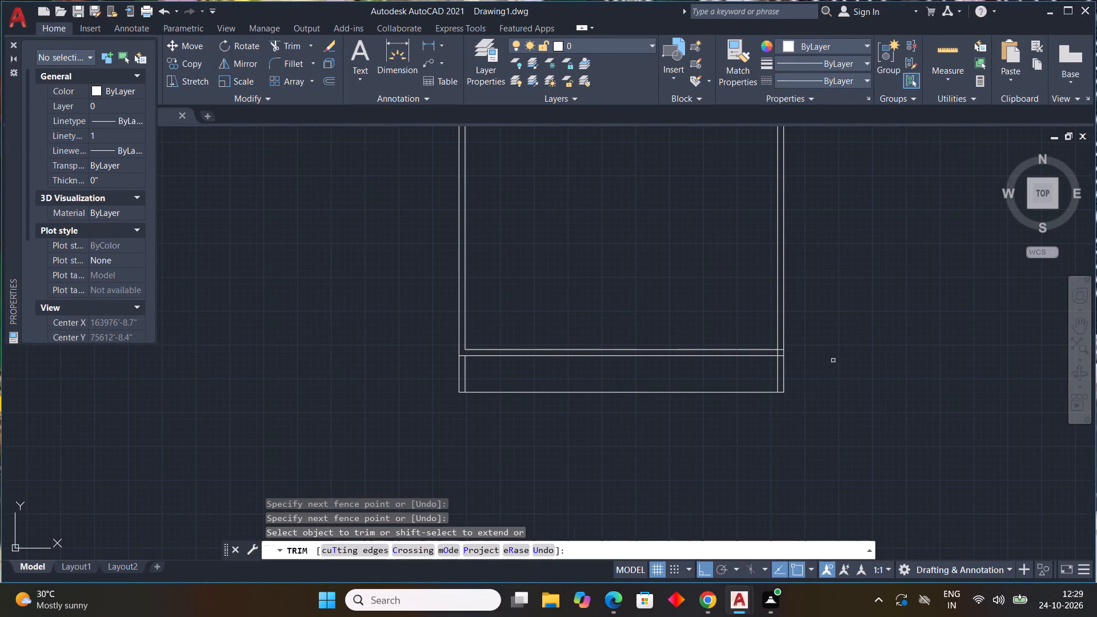
{"action": "scroll", "coordinate": [831, 360], "scroll_direction": "down", "scroll_amount": 1}
{"action": "middle_click_drag", "start_coordinate": [826, 367], "coordinate": [664, 360]}
{"action": "scroll", "coordinate": [643, 347], "scroll_direction": "up", "scroll_amount": 4}
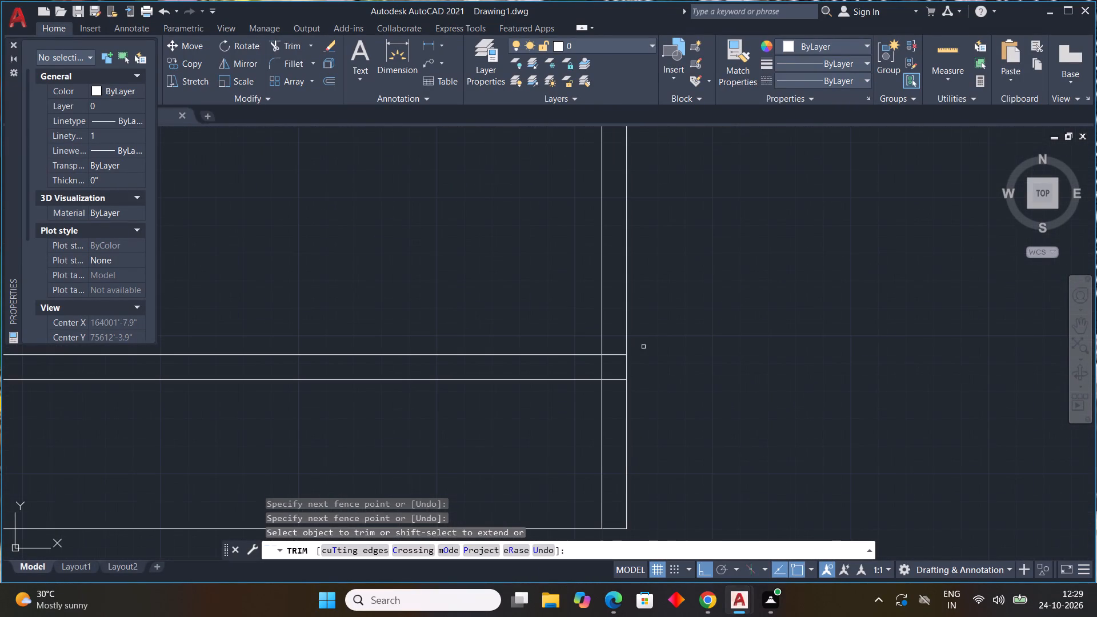
{"action": "left_click_drag", "start_coordinate": [612, 338], "coordinate": [612, 357]}
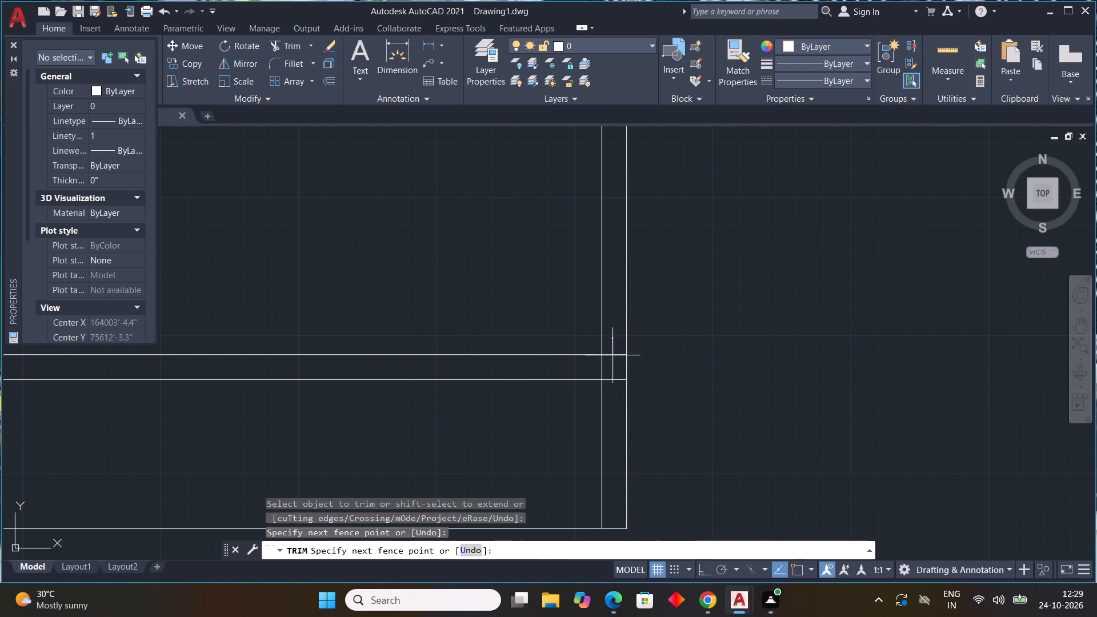
{"action": "left_click_drag", "start_coordinate": [612, 357], "coordinate": [606, 399]}
{"action": "scroll", "coordinate": [690, 338], "scroll_direction": "down", "scroll_amount": 8}
{"action": "scroll", "coordinate": [756, 308], "scroll_direction": "up", "scroll_amount": 4}
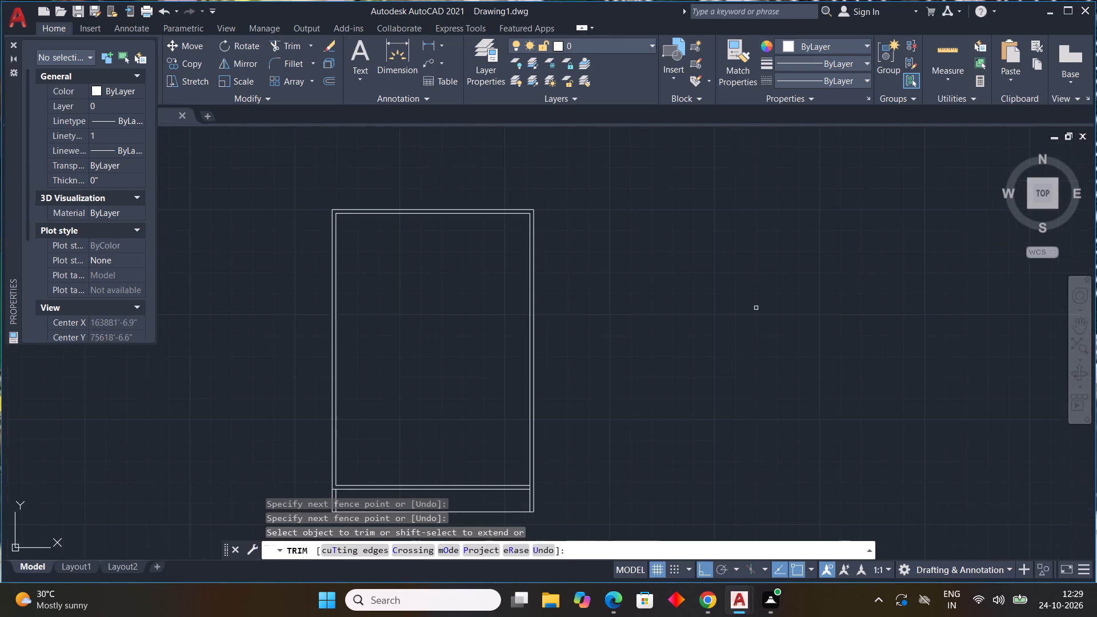
{"action": "key", "text": "Escape"}
{"action": "key", "text": "Escape"}
{"action": "key", "text": "Escape"}
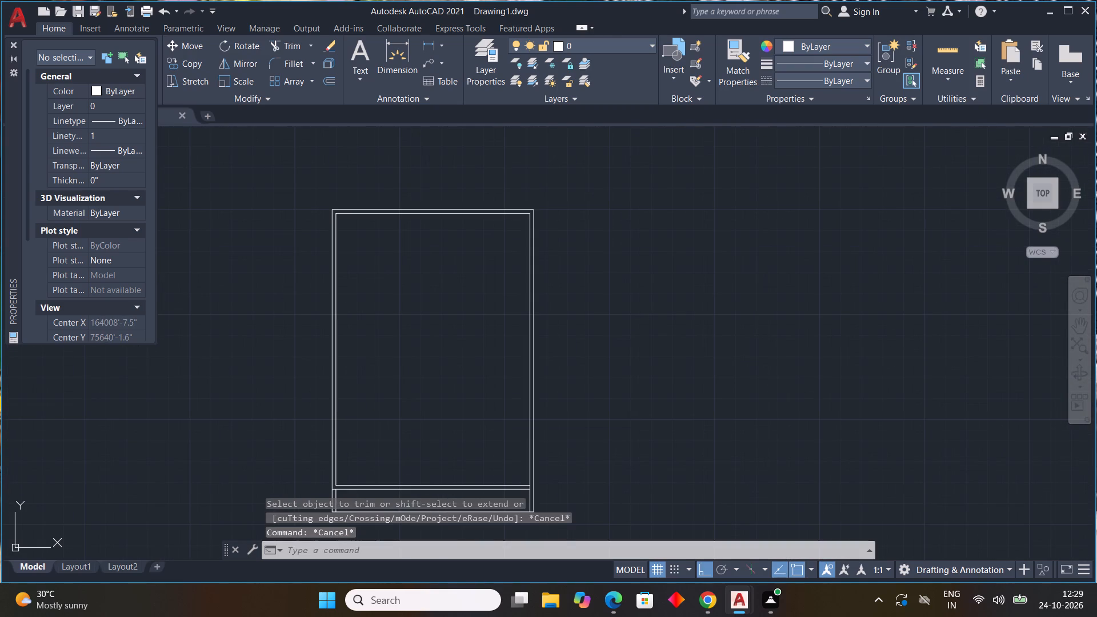
Offset the inner line of the top wall 4'0" downward.
{"action": "scroll", "coordinate": [756, 308], "scroll_direction": "down", "scroll_amount": 2}
{"action": "middle_click_drag", "start_coordinate": [755, 306], "coordinate": [770, 289]}
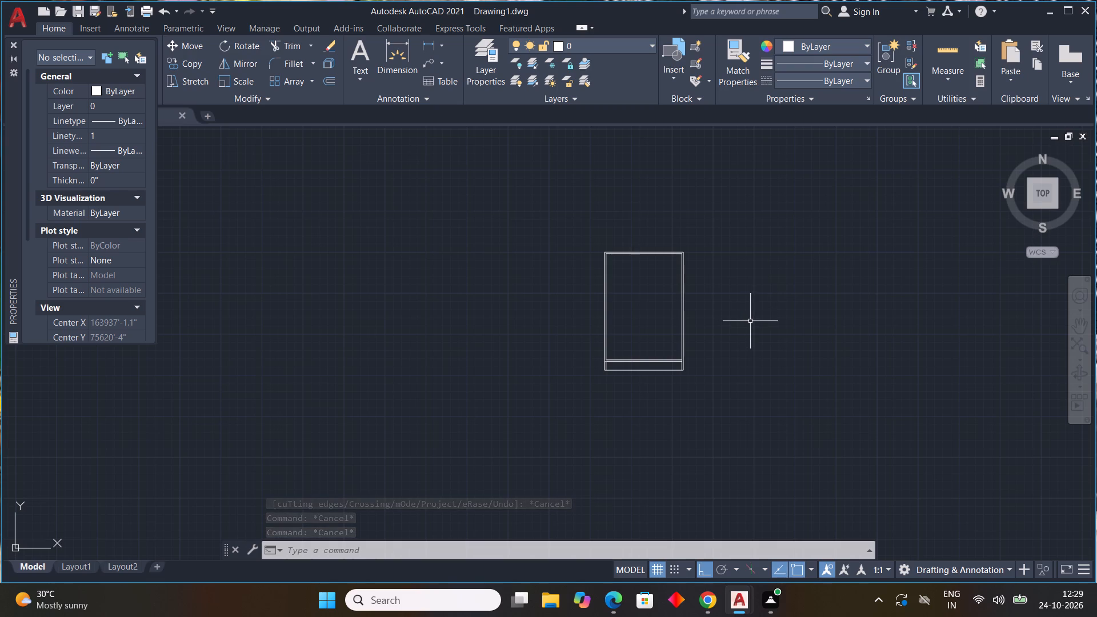
{"action": "middle_click_drag", "start_coordinate": [751, 307], "coordinate": [748, 351]}
{"action": "scroll", "coordinate": [637, 290], "scroll_direction": "up", "scroll_amount": 4}
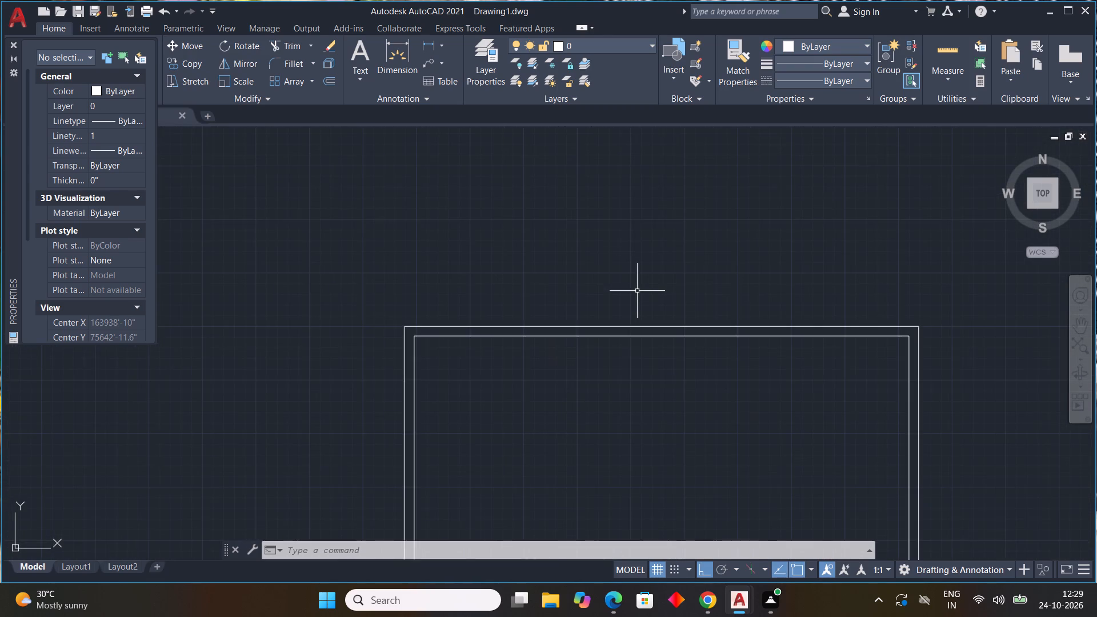
{"action": "middle_click_drag", "start_coordinate": [745, 279], "coordinate": [686, 201]}
{"action": "middle_click_drag", "start_coordinate": [678, 198], "coordinate": [671, 196]}
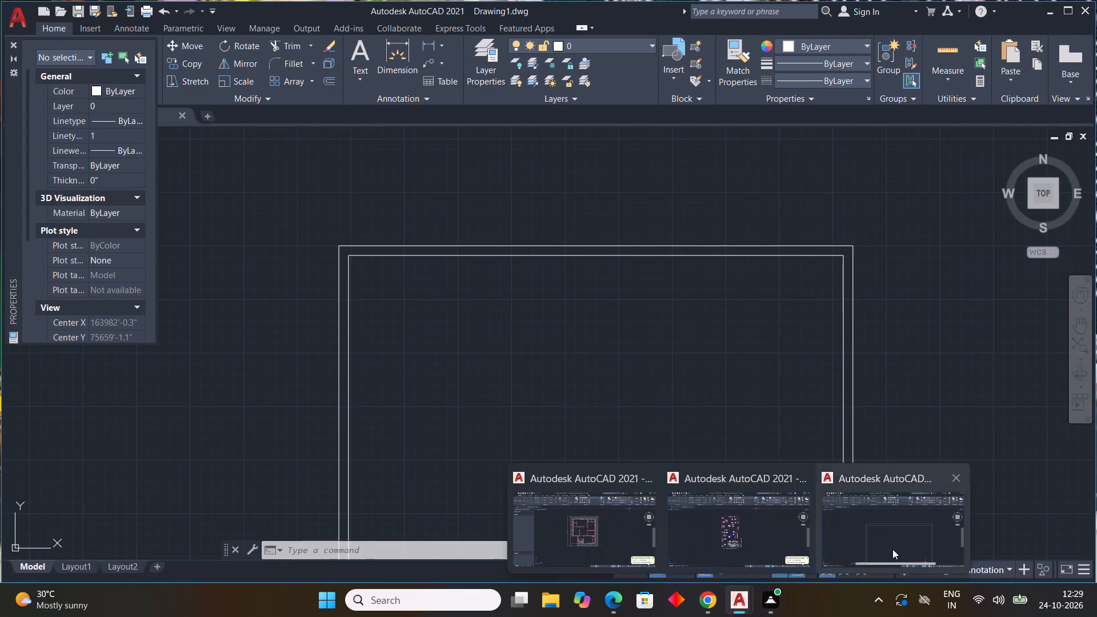
{"action": "left_click", "coordinate": [907, 541]}
{"action": "middle_click_drag", "start_coordinate": [598, 412], "coordinate": [691, 367]}
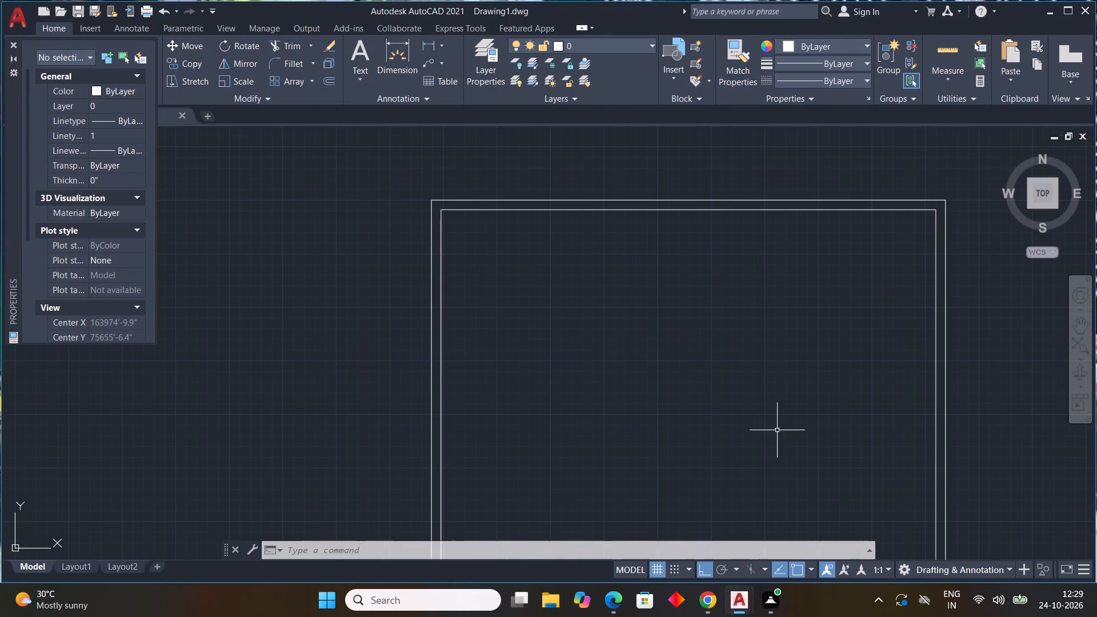
{"action": "type", "text": "OFF"}
{"action": "key", "text": "space"}
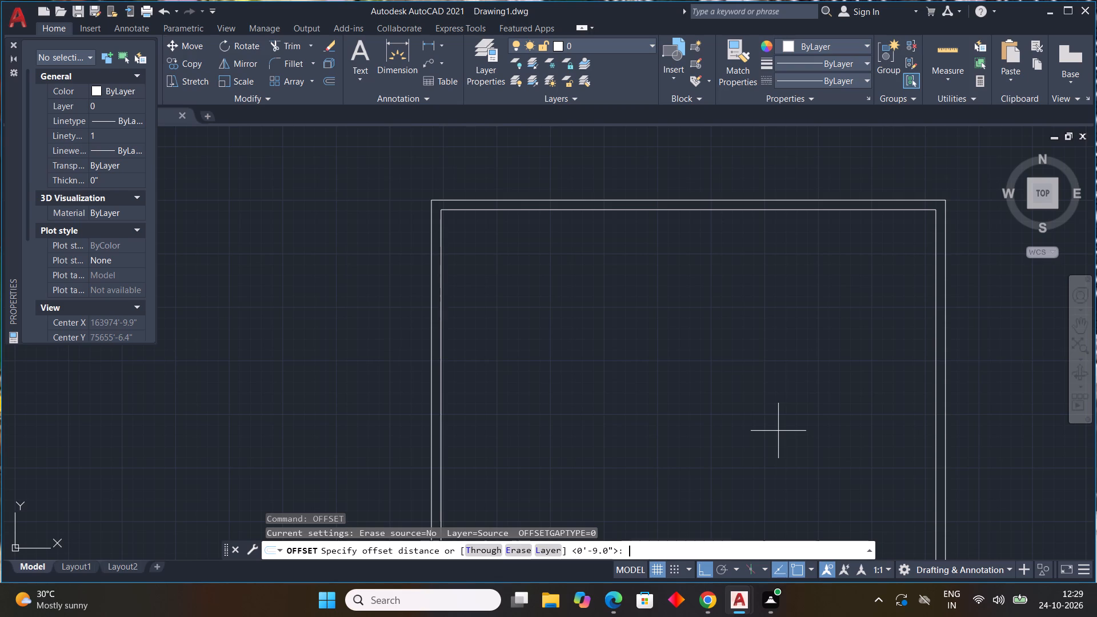
{"action": "type", "text": "4'"}
{"action": "type", "text": "0\""}
{"action": "key", "text": "Return"}
{"action": "left_click", "coordinate": [511, 208]}
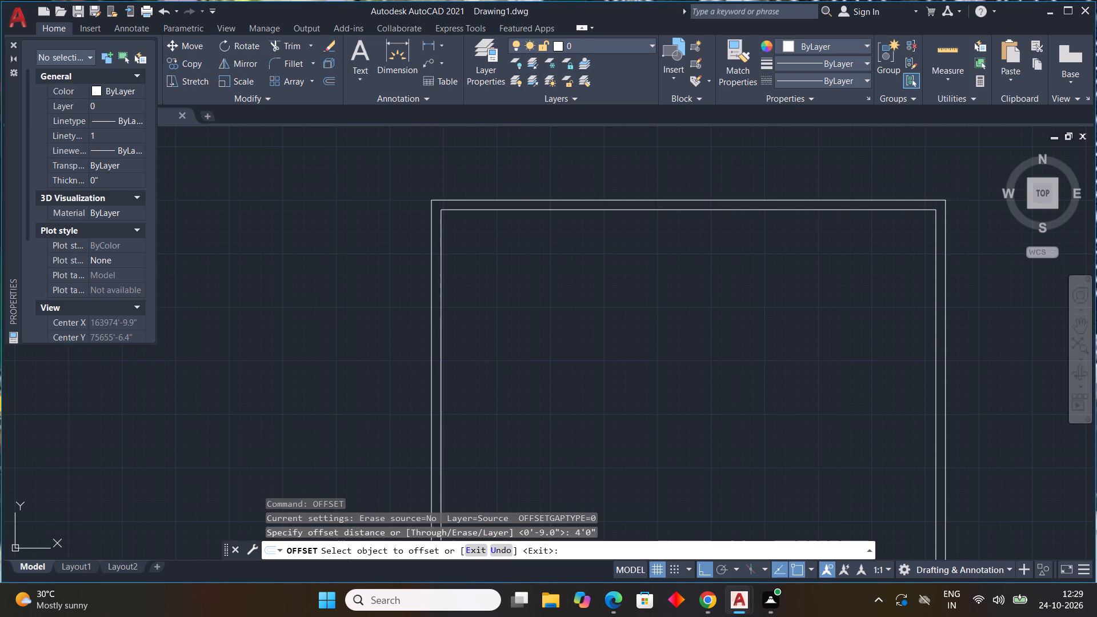
{"action": "left_click_drag", "start_coordinate": [509, 246], "coordinate": [510, 269]}
{"action": "key", "text": "Escape"}
{"action": "key", "text": "Escape"}
{"action": "key", "text": "Escape"}
{"action": "key", "text": "Escape"}
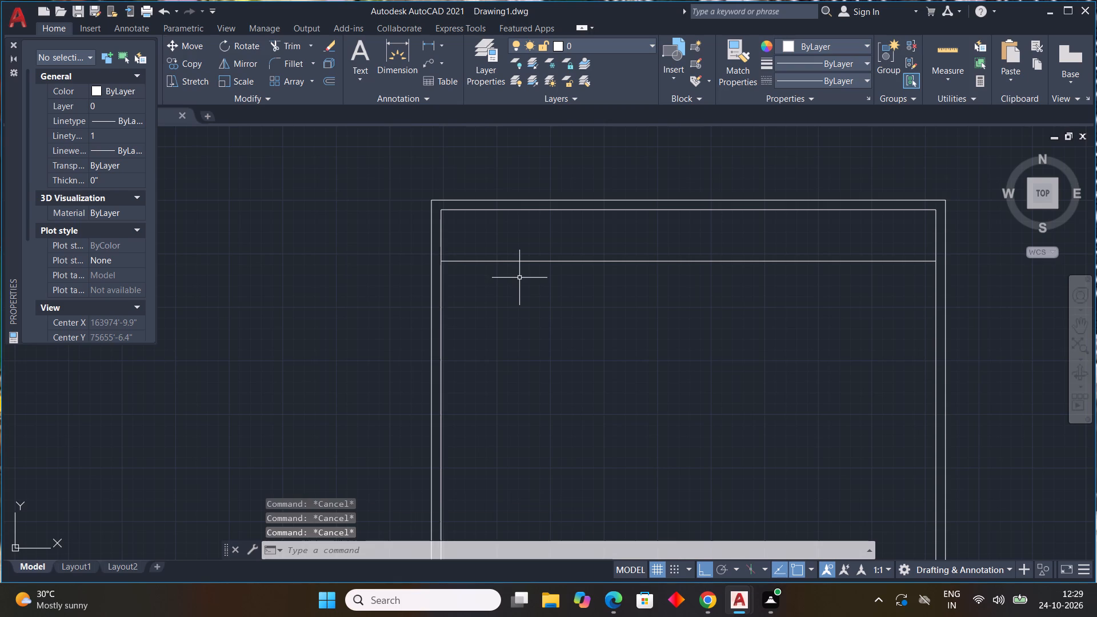
Offset the new horizontal line below the top wall 9" downward to form a double wall line.
{"action": "key", "text": "space"}
{"action": "type", "text": "9"}
{"action": "key", "text": "shift+quotedbl"}
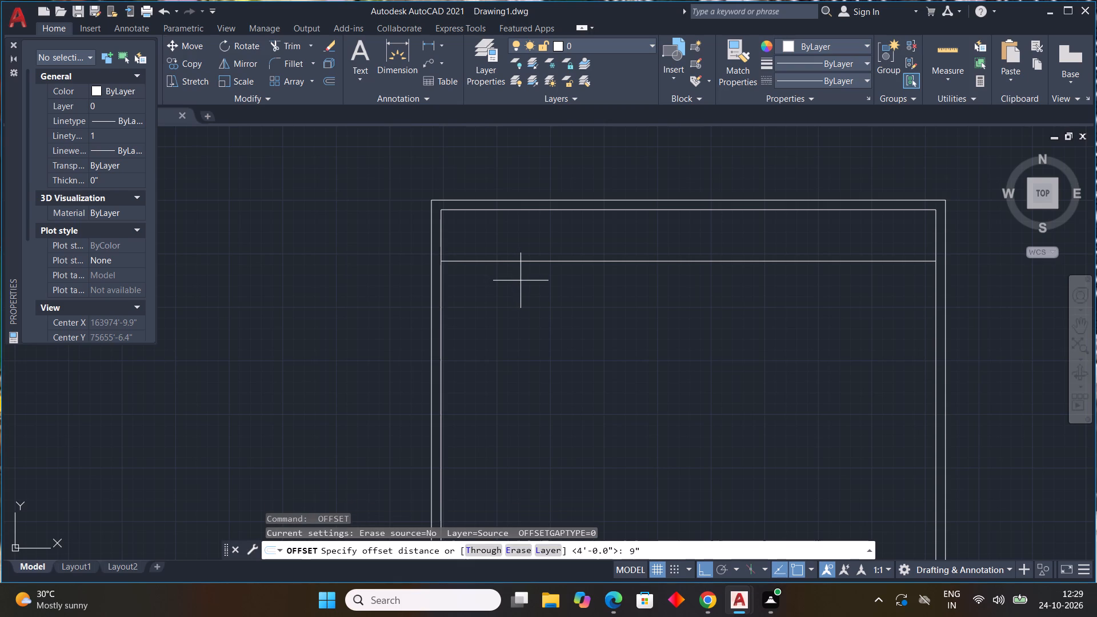
{"action": "key", "text": "Return"}
{"action": "left_click_drag", "start_coordinate": [525, 262], "coordinate": [526, 273]}
{"action": "left_click", "coordinate": [536, 300]}
{"action": "key", "text": "Escape"}
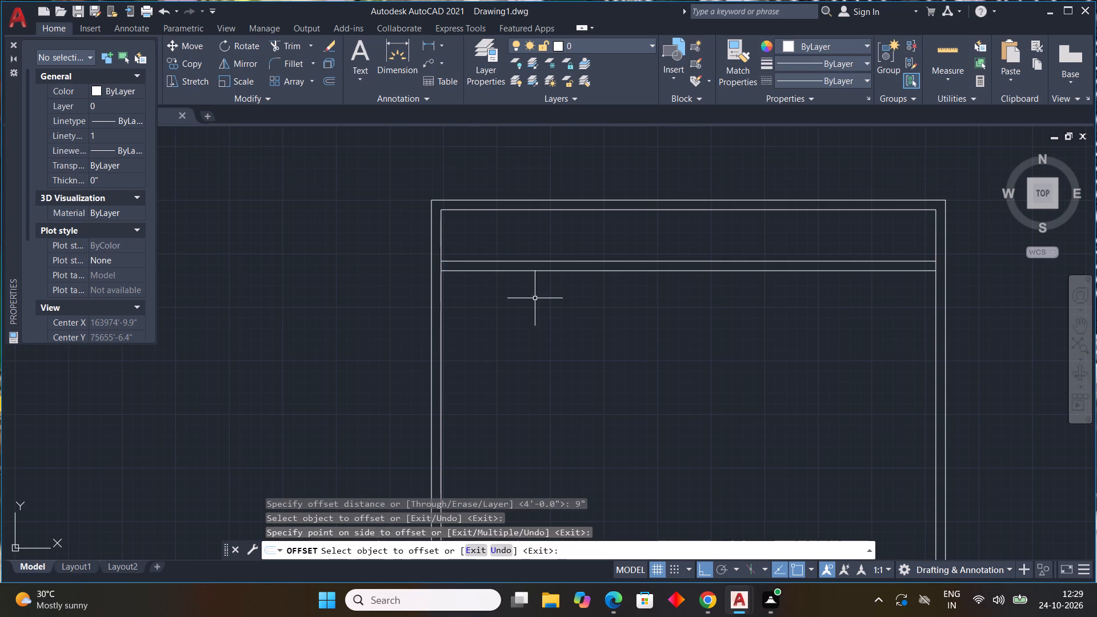
{"action": "key", "text": "Escape"}
{"action": "key", "text": "Escape"}
{"action": "key", "text": "Escape"}
{"action": "key", "text": "Escape"}
{"action": "key", "text": "Escape"}
Trim the inner side-wall segments between the two upper cross wall lines at both the left and right walls.
{"action": "scroll", "coordinate": [533, 297], "scroll_direction": "down", "scroll_amount": 1}
{"action": "middle_click_drag", "start_coordinate": [531, 313], "coordinate": [495, 380]}
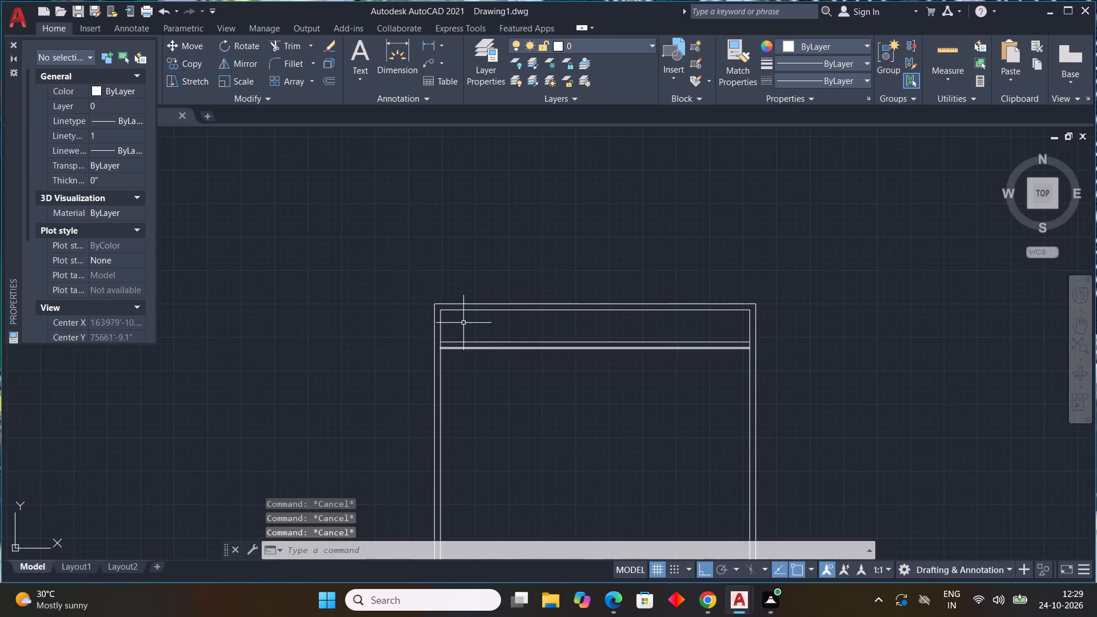
{"action": "middle_click_drag", "start_coordinate": [495, 336], "coordinate": [533, 316]}
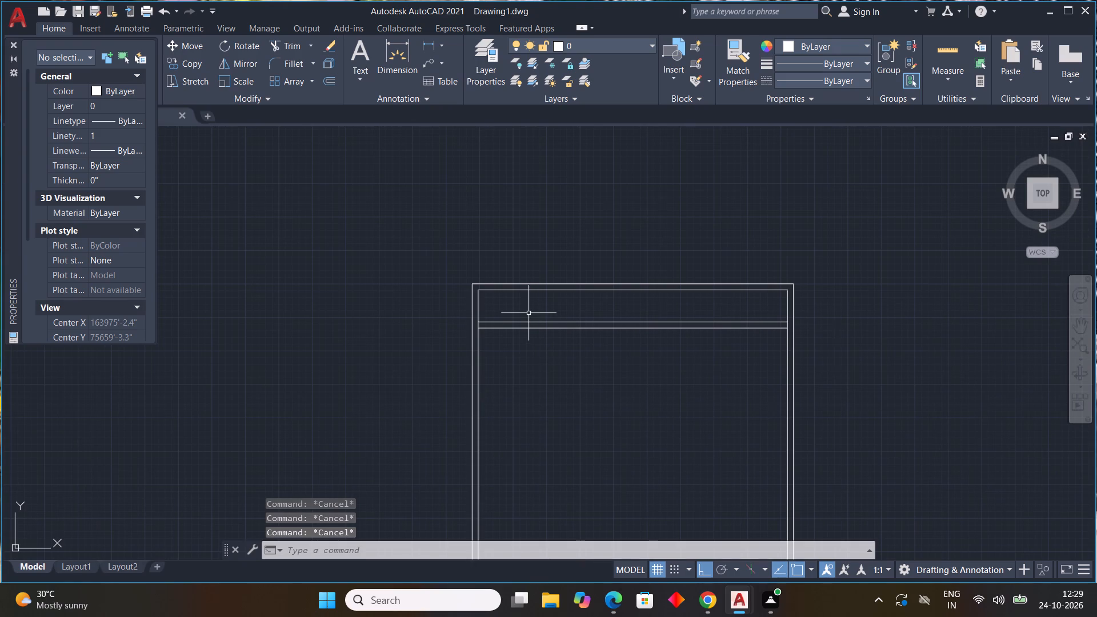
{"action": "type", "text": "TR"}
{"action": "key", "text": "space"}
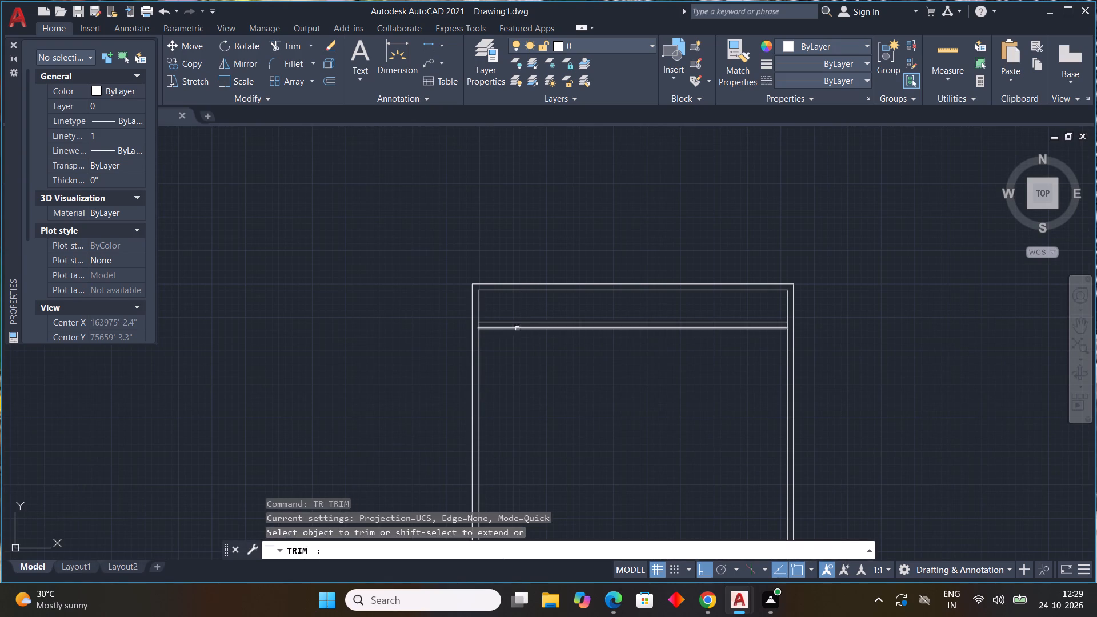
{"action": "scroll", "coordinate": [480, 329], "scroll_direction": "up", "scroll_amount": 2}
{"action": "left_click", "coordinate": [473, 322]}
{"action": "scroll", "coordinate": [522, 396], "scroll_direction": "down", "scroll_amount": 3}
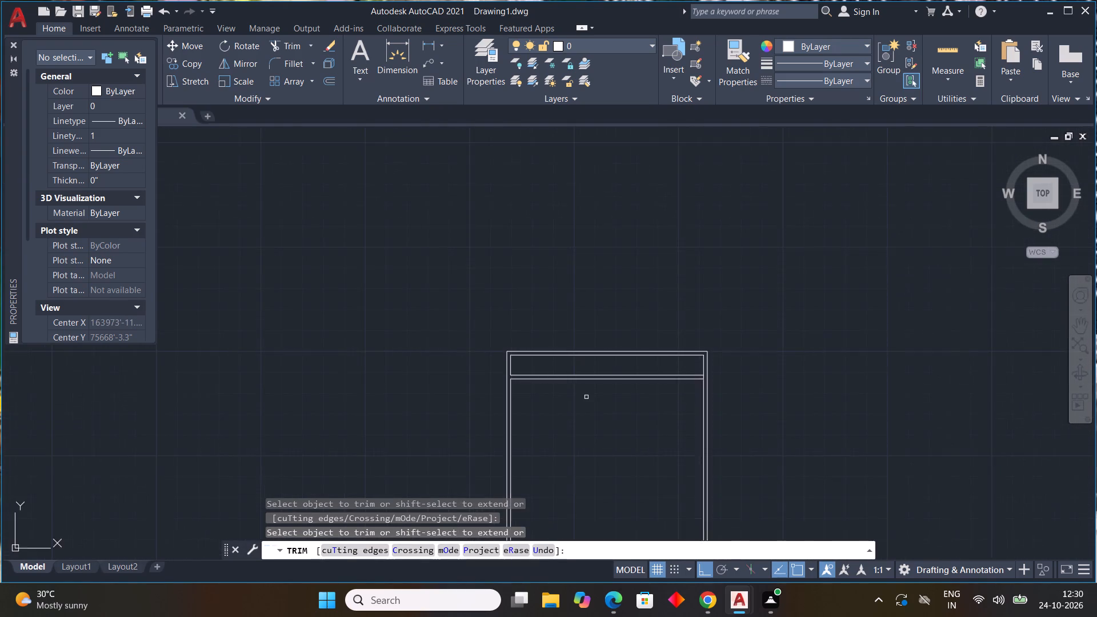
{"action": "middle_click_drag", "start_coordinate": [586, 398], "coordinate": [492, 415]}
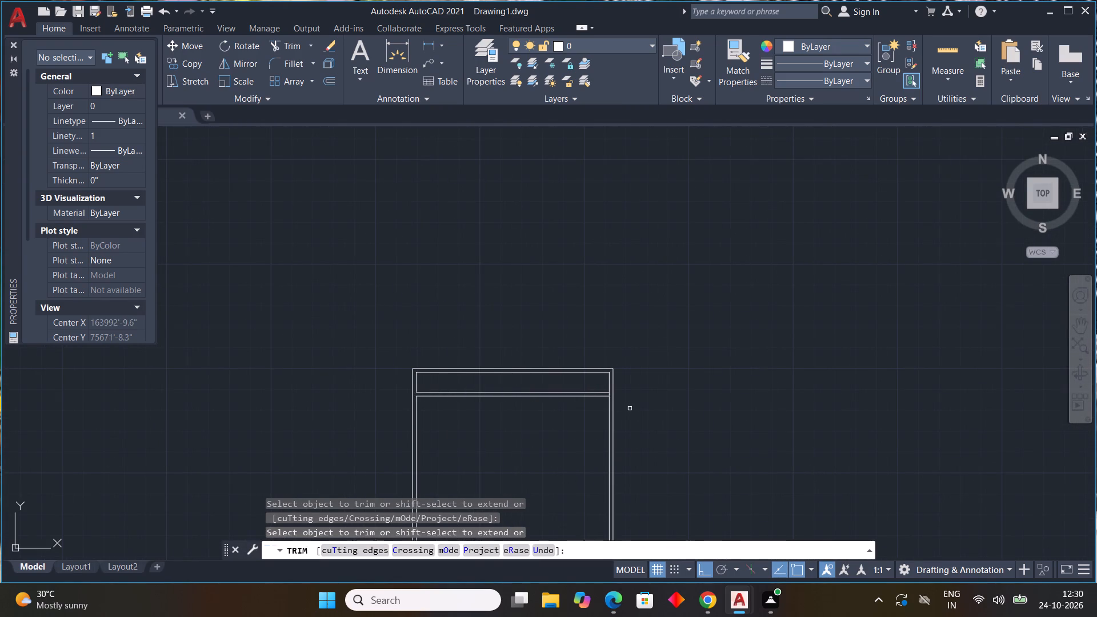
{"action": "scroll", "coordinate": [618, 400], "scroll_direction": "up", "scroll_amount": 2}
{"action": "left_click", "coordinate": [600, 392]}
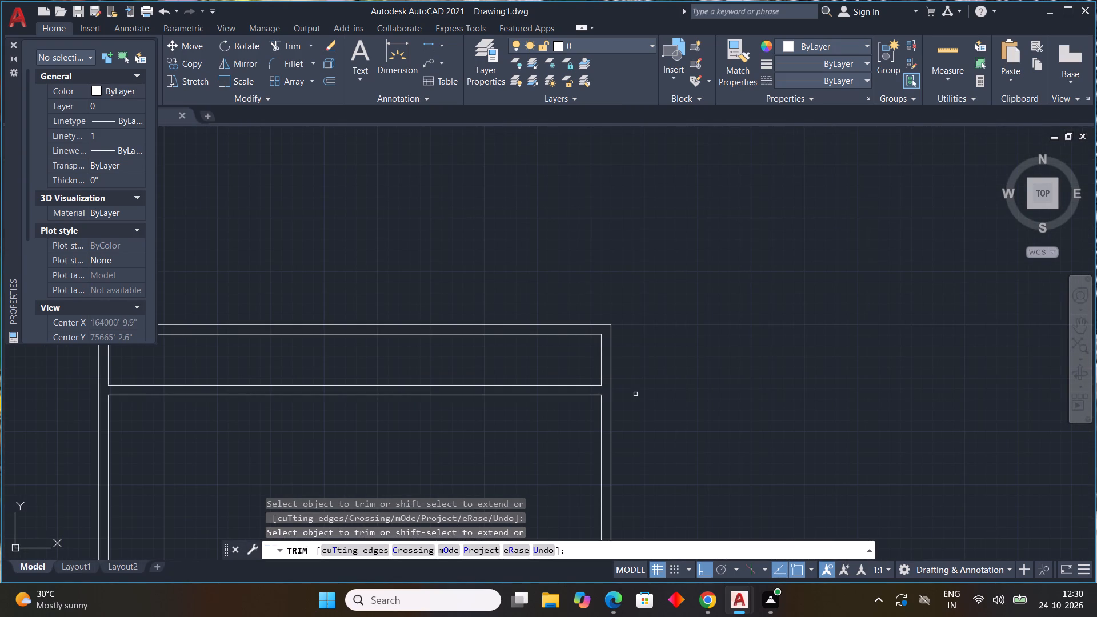
{"action": "key", "text": "Escape"}
{"action": "key", "text": "Escape"}
{"action": "key", "text": "Escape"}
{"action": "key", "text": "Escape"}
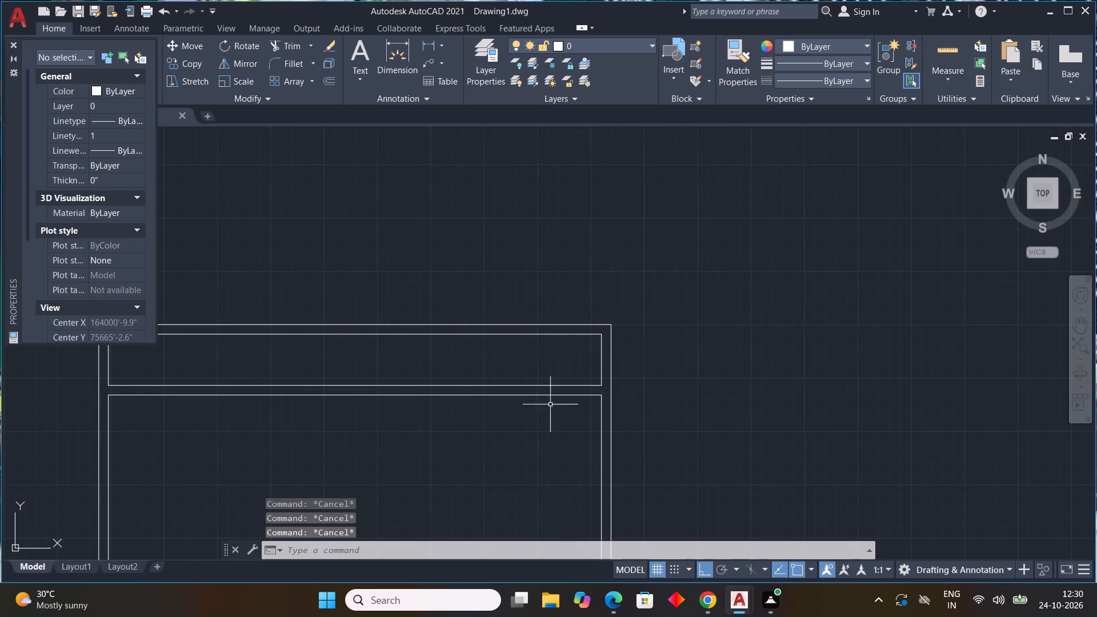
Offset the left wall's inner line 10'0" to the right within the narrow strip below the top wall.
{"action": "middle_click_drag", "start_coordinate": [552, 430], "coordinate": [660, 455]}
{"action": "scroll", "coordinate": [588, 456], "scroll_direction": "down", "scroll_amount": 1}
{"action": "scroll", "coordinate": [462, 412], "scroll_direction": "up", "scroll_amount": 2}
{"action": "middle_click_drag", "start_coordinate": [475, 408], "coordinate": [532, 391]}
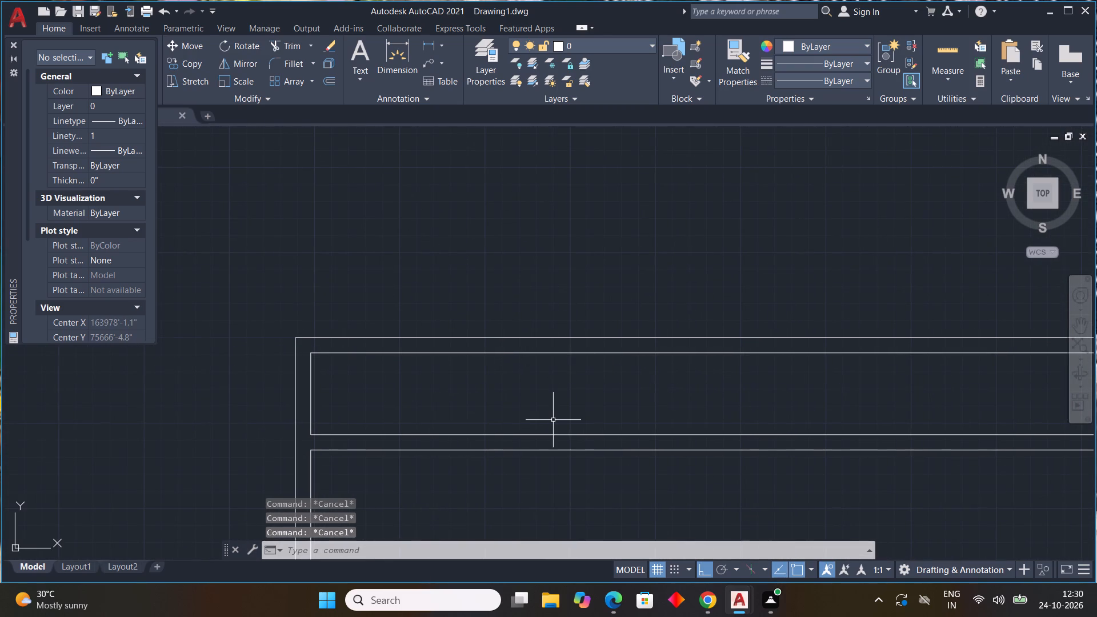
{"action": "type", "text": "OFF"}
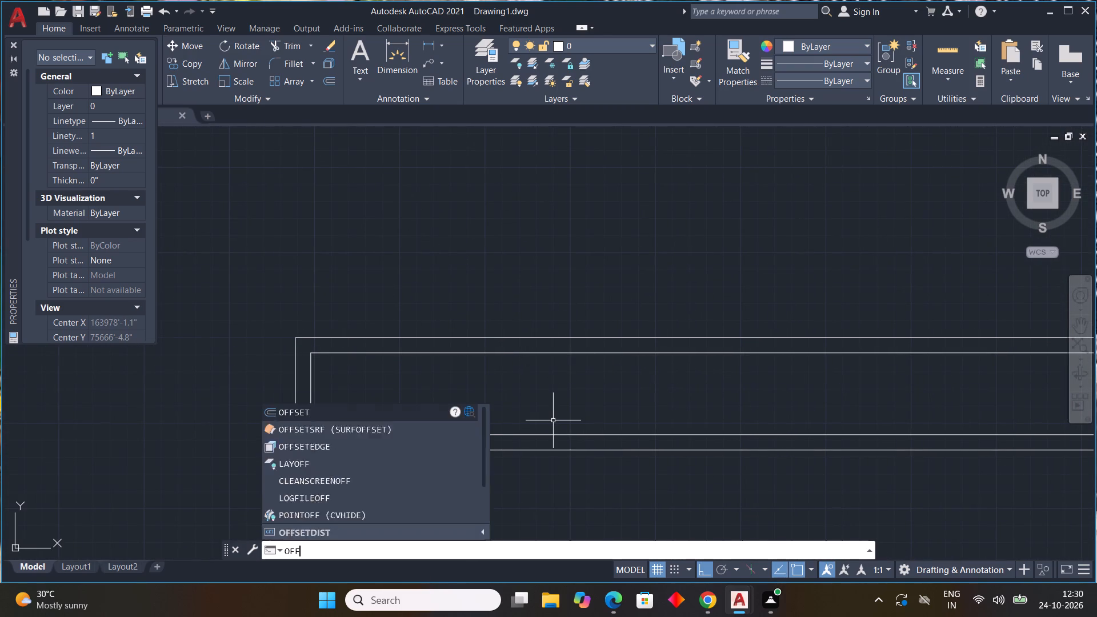
{"action": "key", "text": "space"}
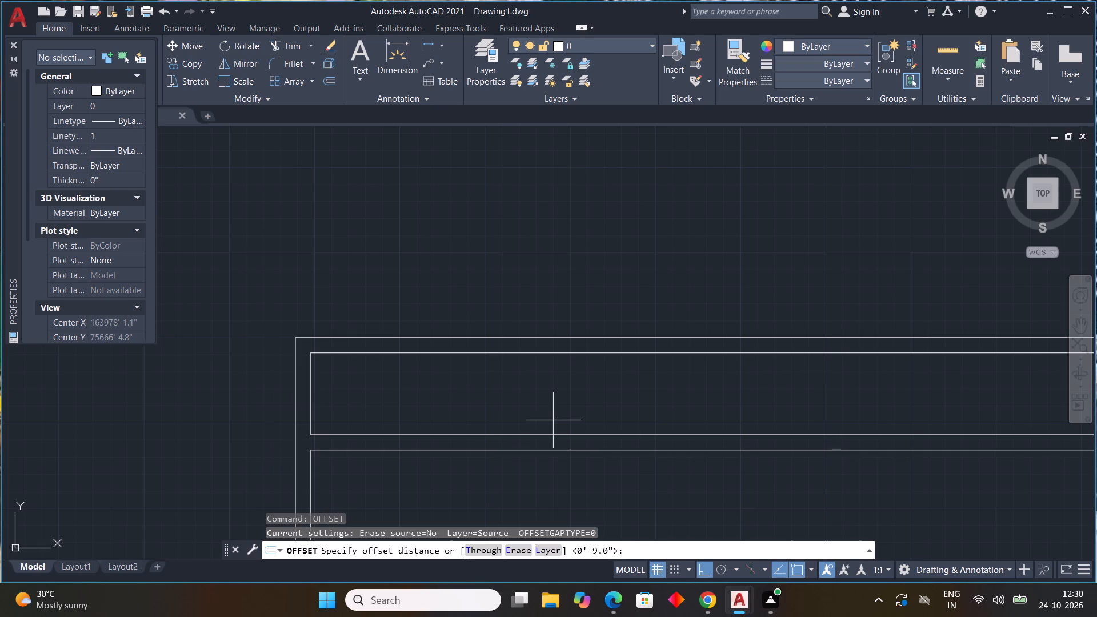
{"action": "type", "text": "10'0\""}
{"action": "key", "text": "space"}
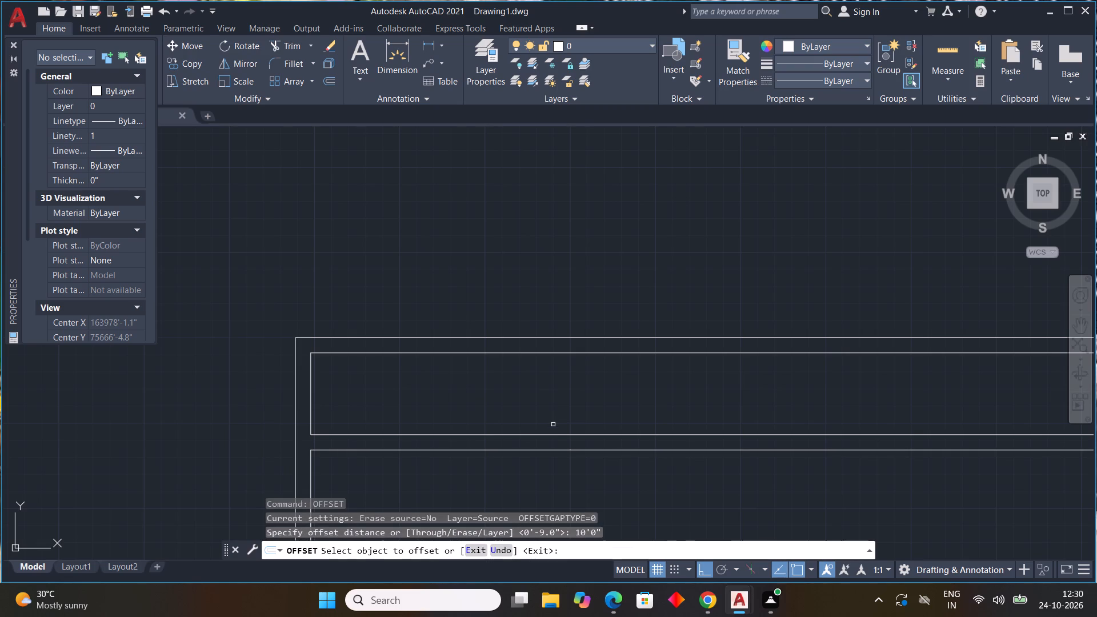
{"action": "left_click_drag", "start_coordinate": [309, 382], "coordinate": [326, 382]}
{"action": "left_click_drag", "start_coordinate": [555, 392], "coordinate": [560, 394]}
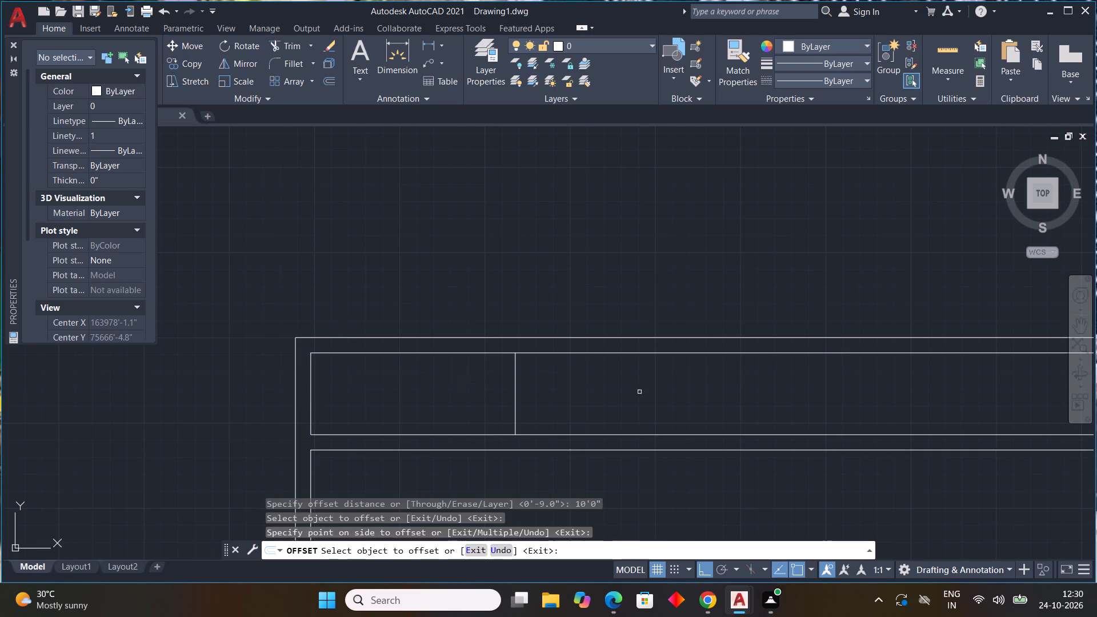
{"action": "key", "text": "Escape"}
{"action": "key", "text": "Escape"}
{"action": "key", "text": "Escape"}
Offset the new vertical partition line in the top strip 9" to the right to form a double wall line.
{"action": "key", "text": "space"}
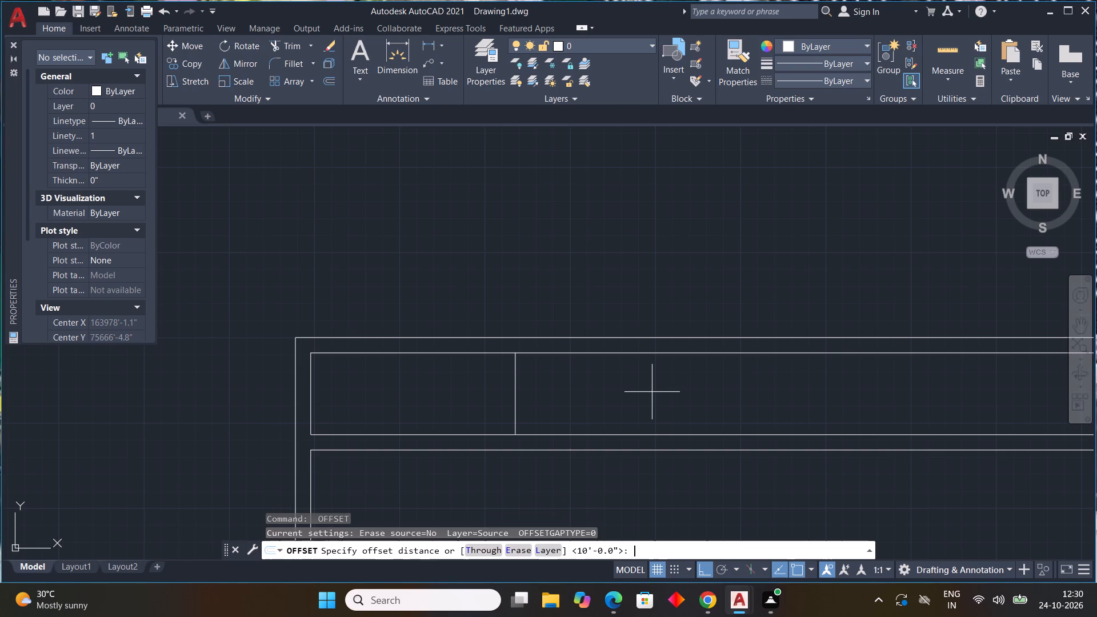
{"action": "type", "text": "9\""}
{"action": "key", "text": "Return"}
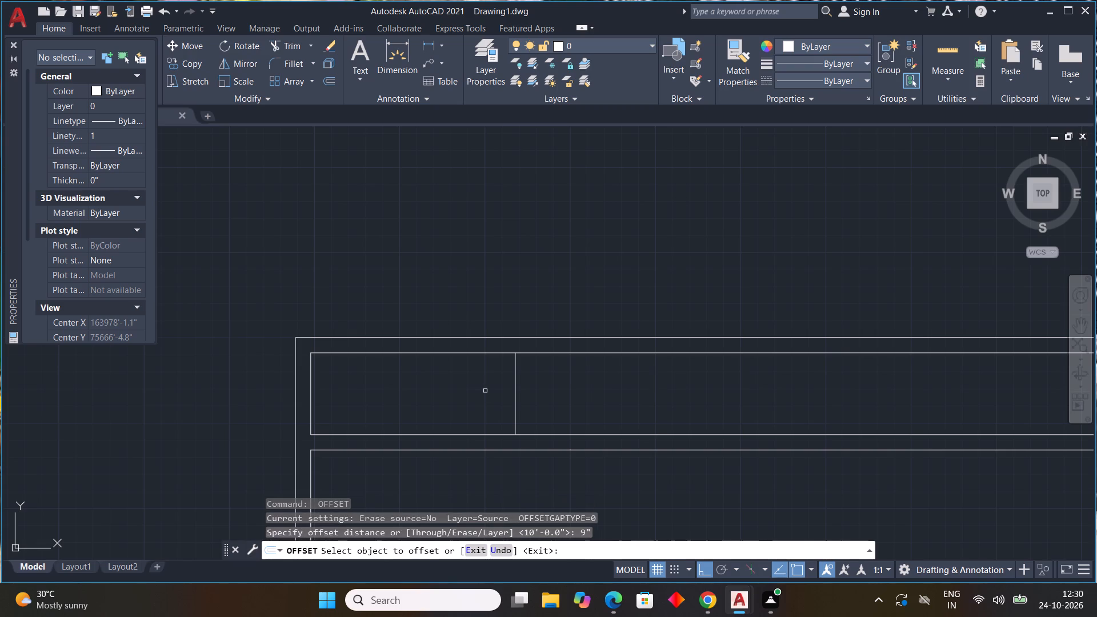
{"action": "left_click", "coordinate": [516, 387]}
{"action": "left_click", "coordinate": [533, 390]}
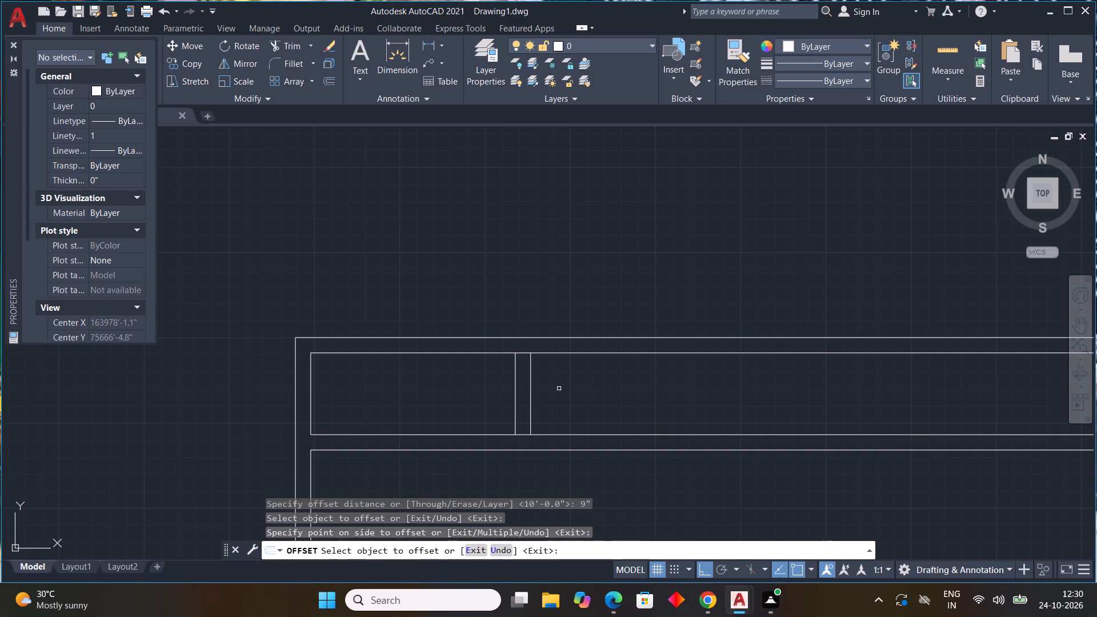
{"action": "key", "text": "Escape"}
{"action": "key", "text": "Escape"}
{"action": "key", "text": "Escape"}
{"action": "key", "text": "F1"}
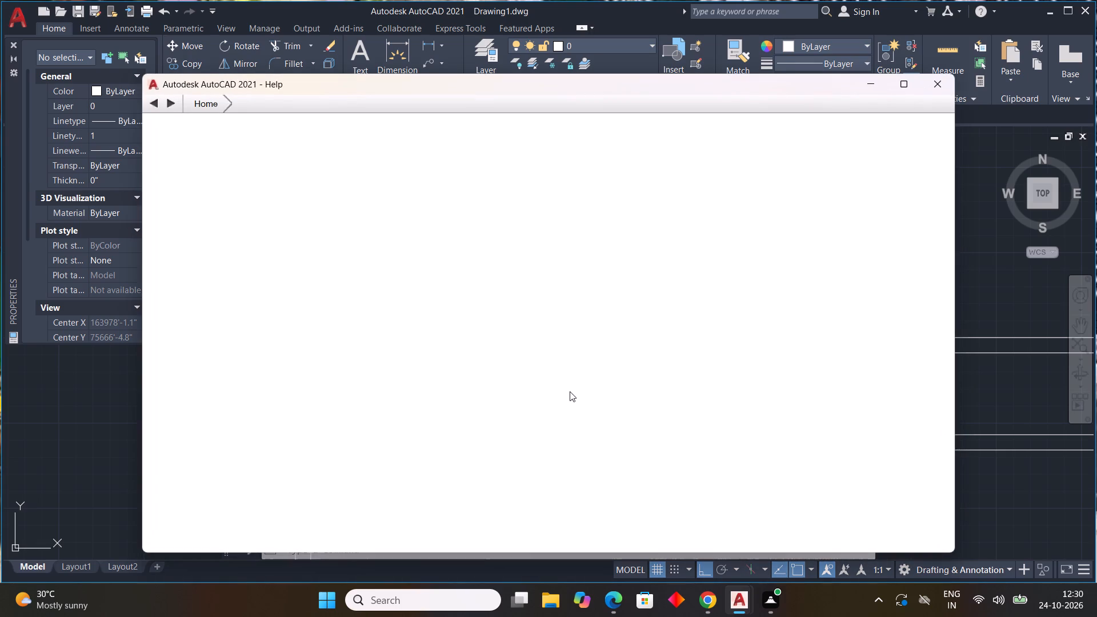
{"action": "left_click", "coordinate": [947, 87]}
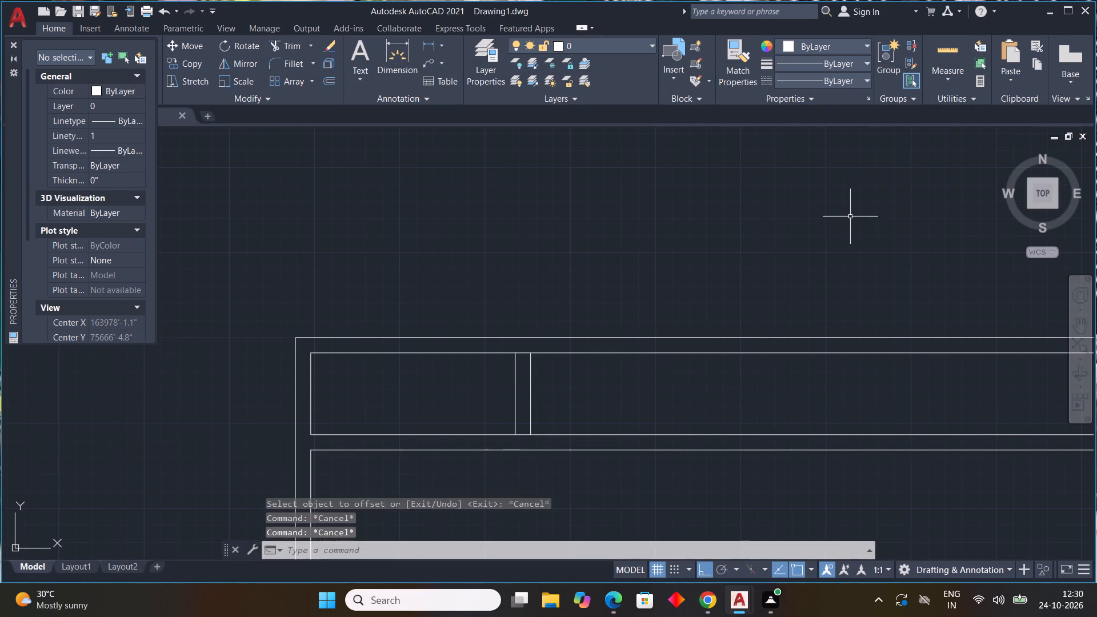
Offset the right-hand line of the top strip's partition wall 13'3" to the right.
{"action": "key", "text": "space"}
{"action": "scroll", "coordinate": [636, 295], "scroll_direction": "down", "scroll_amount": 1}
{"action": "middle_click_drag", "start_coordinate": [635, 295], "coordinate": [562, 237]}
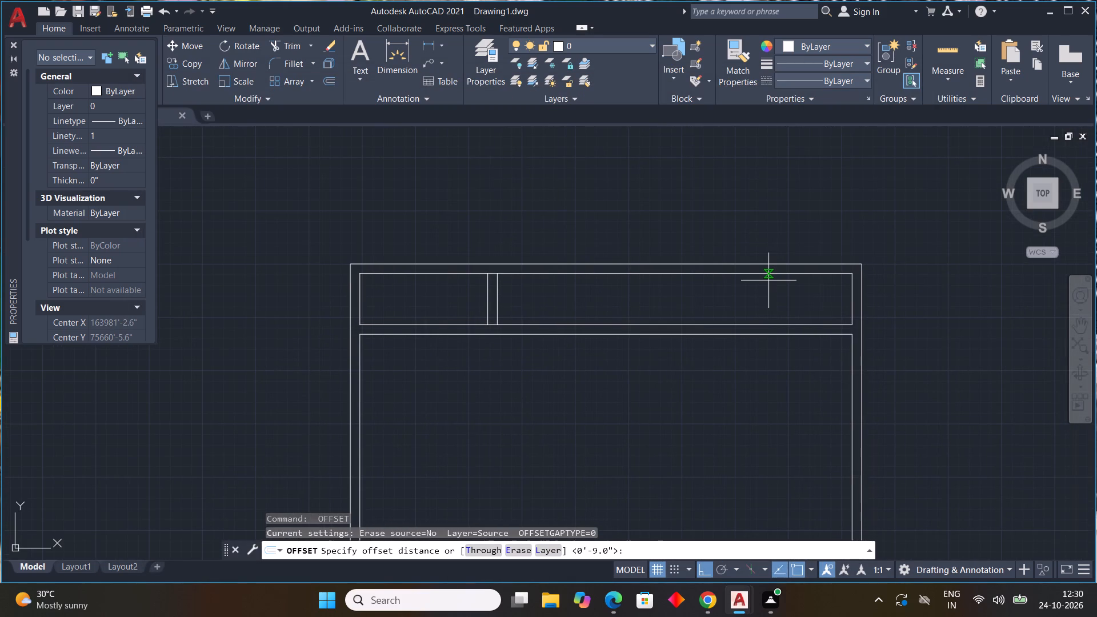
{"action": "type", "text": "13'3"}
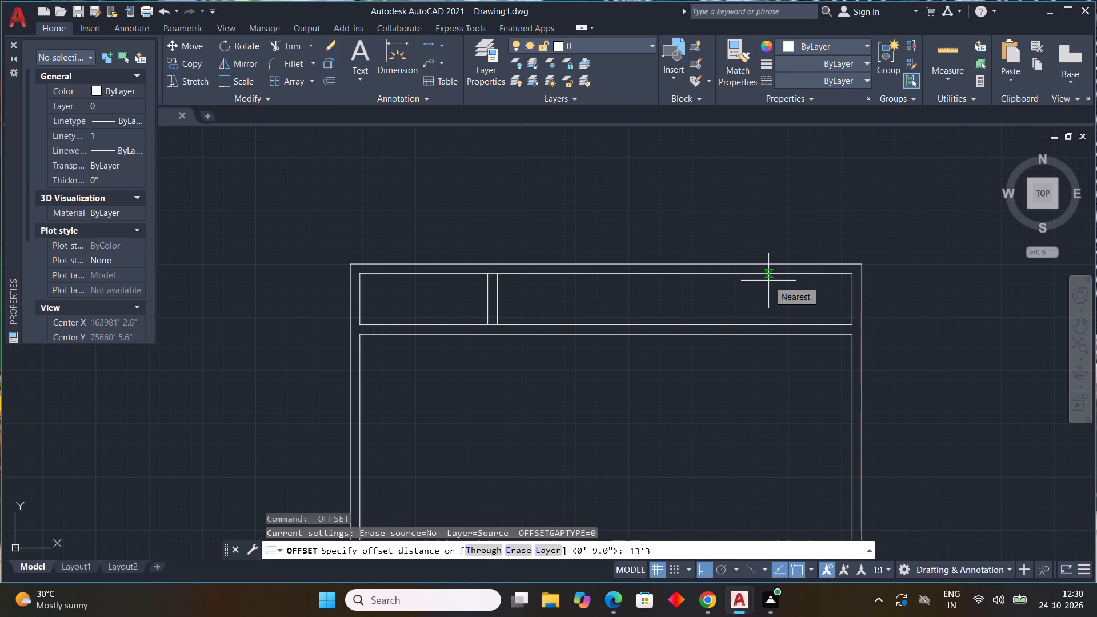
{"action": "key", "text": "shift+quotedbl"}
{"action": "key", "text": "Return"}
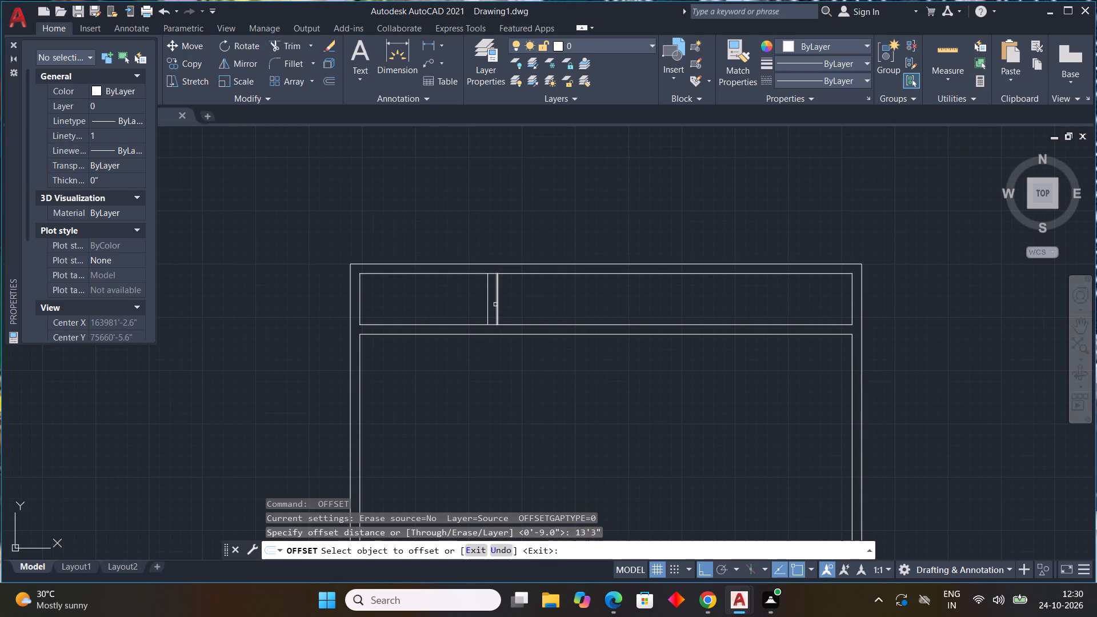
{"action": "left_click", "coordinate": [499, 308]}
{"action": "left_click", "coordinate": [567, 309]}
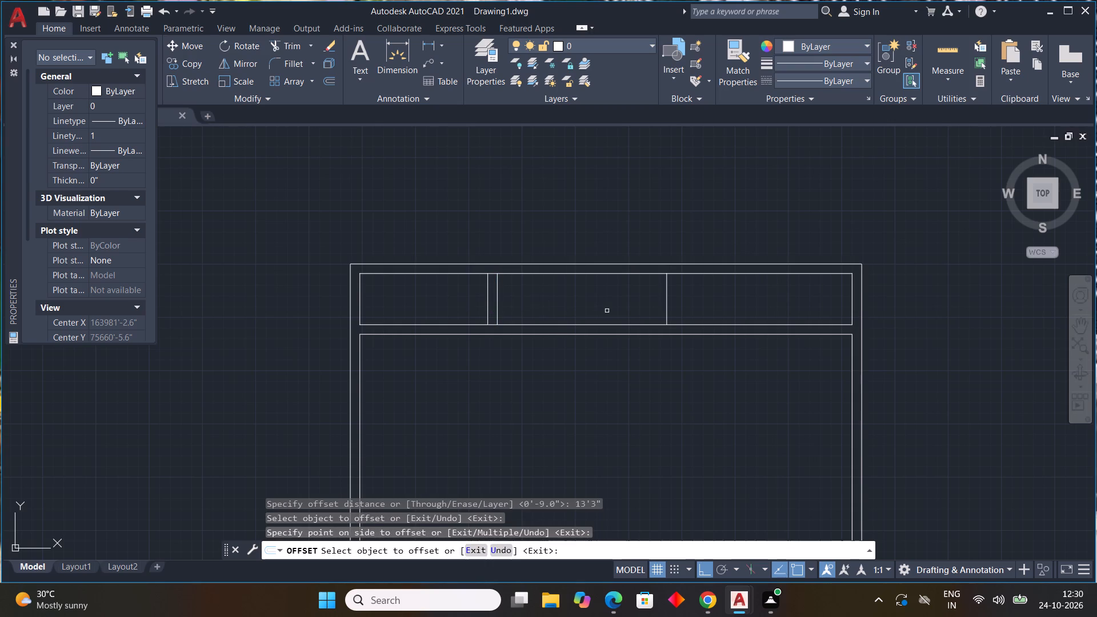
{"action": "key", "text": "Escape"}
{"action": "key", "text": "Escape"}
{"action": "key", "text": "Escape"}
{"action": "key", "text": "Escape"}
{"action": "key", "text": "Escape"}
Offset the top strip's second partition line 9" to the right to form a double wall line.
{"action": "key", "text": "space"}
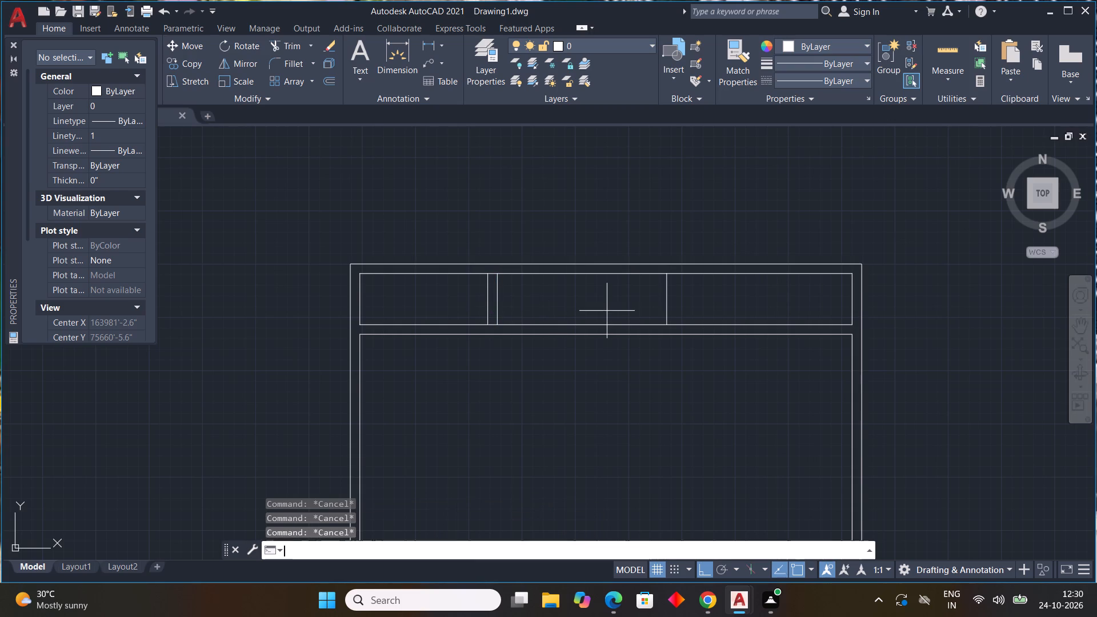
{"action": "type", "text": "9\""}
{"action": "key", "text": "Return"}
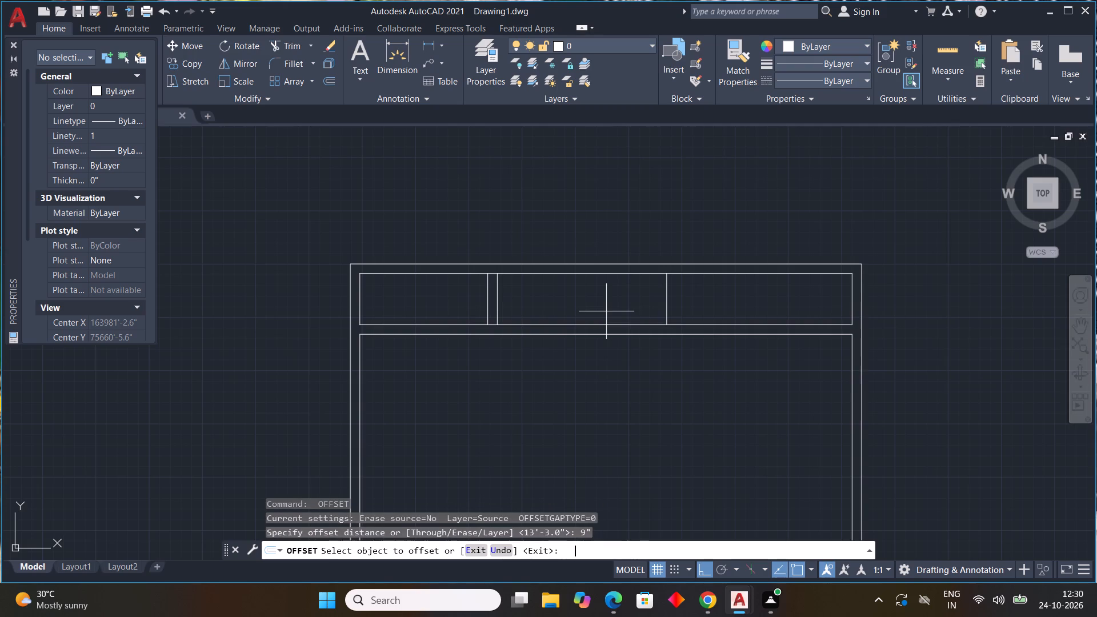
{"action": "scroll", "coordinate": [606, 311], "scroll_direction": "up", "scroll_amount": 1}
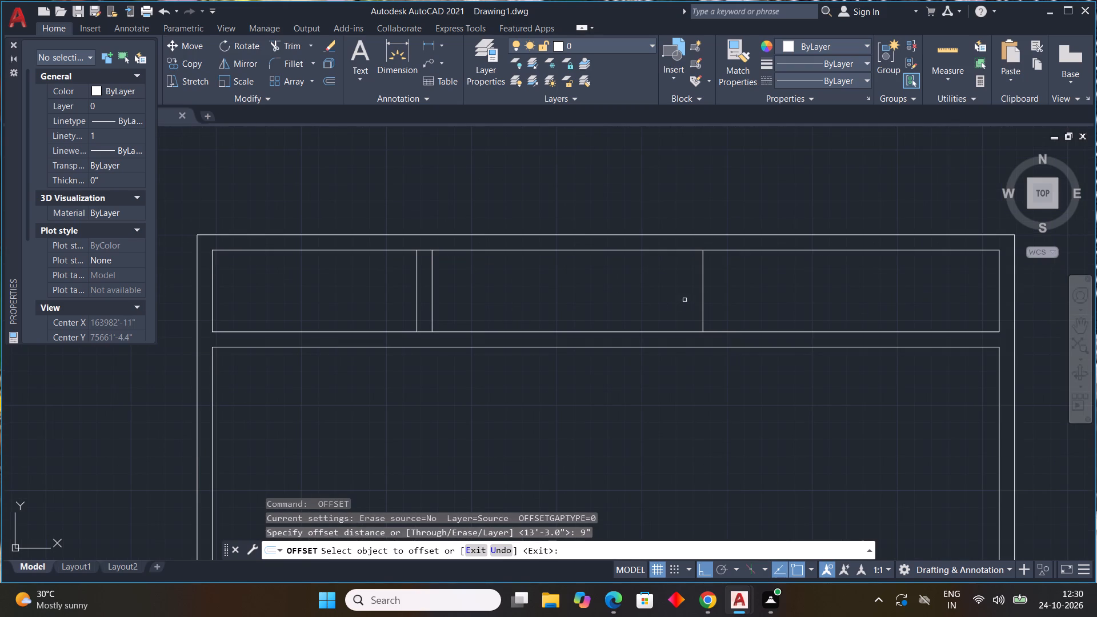
{"action": "left_click_drag", "start_coordinate": [702, 294], "coordinate": [710, 295]}
{"action": "left_click", "coordinate": [746, 298]}
{"action": "key", "text": "Escape"}
{"action": "key", "text": "Escape"}
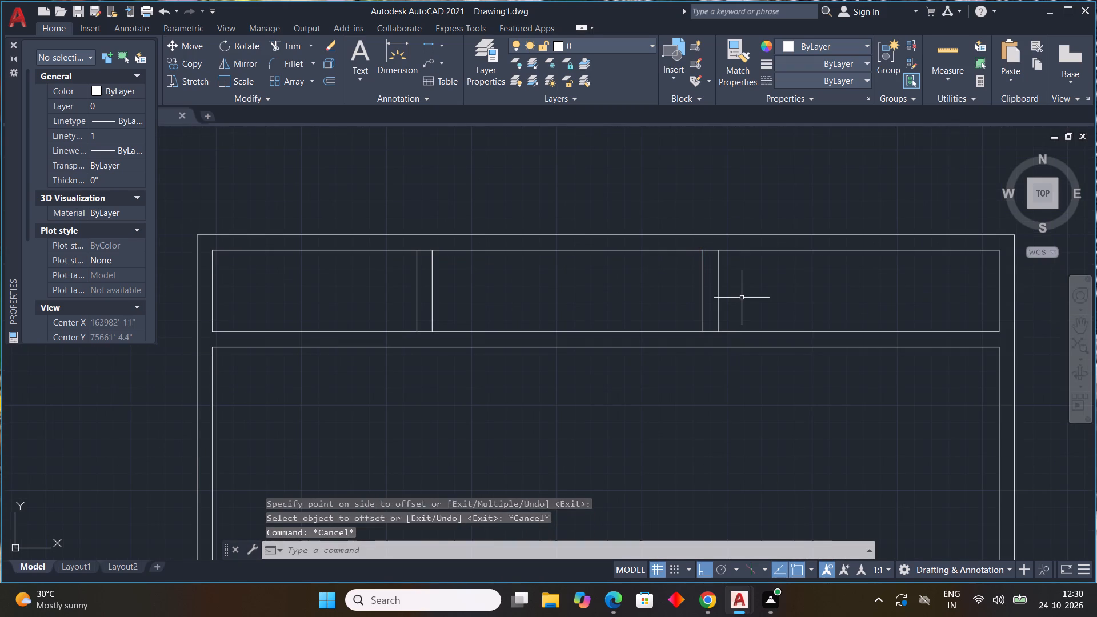
{"action": "key", "text": "Escape"}
{"action": "key", "text": "Escape"}
Offset the right-hand line of the top strip's second partition wall 8'0" to the right.
{"action": "key", "text": "space"}
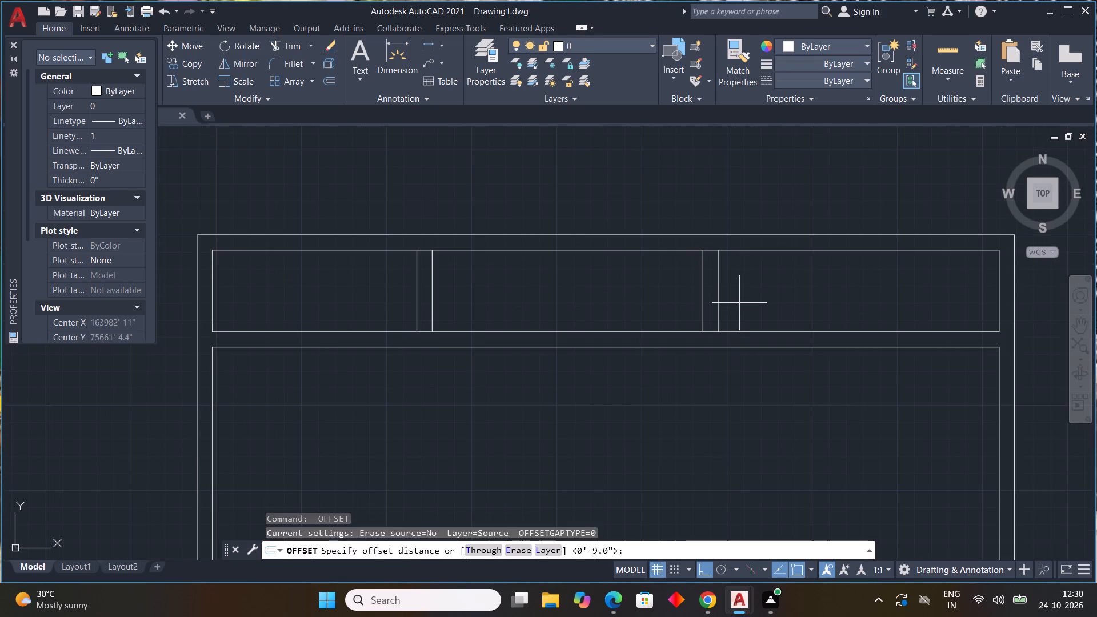
{"action": "type", "text": "8'0"}
{"action": "key", "text": "shift+quotedbl"}
{"action": "key", "text": "Return"}
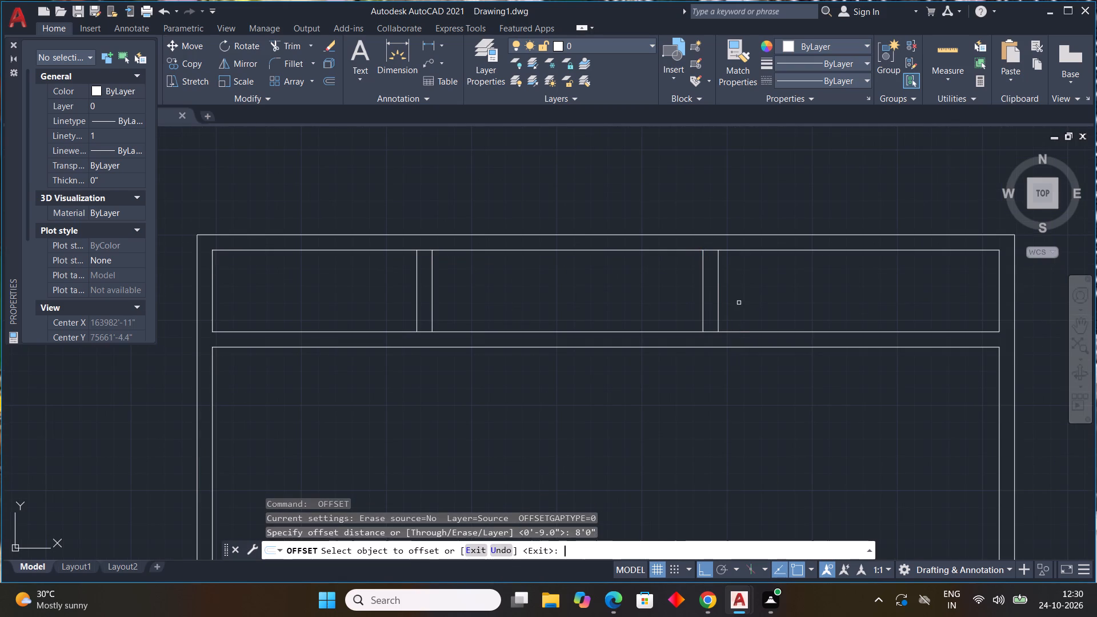
{"action": "left_click", "coordinate": [720, 310]}
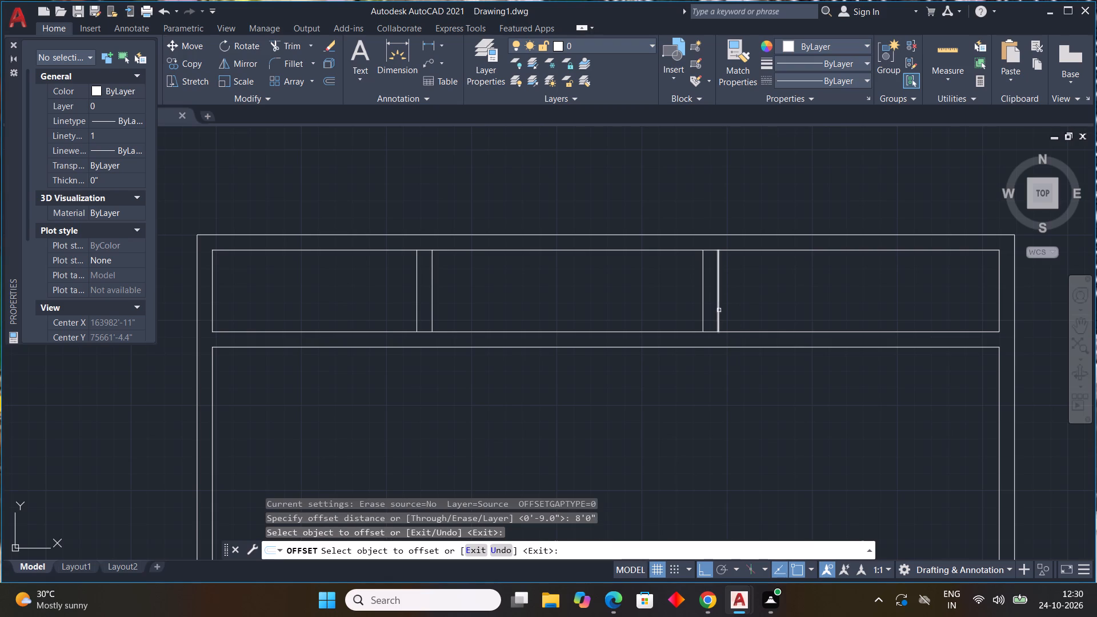
{"action": "left_click_drag", "start_coordinate": [718, 310], "coordinate": [726, 309]}
{"action": "left_click", "coordinate": [883, 305]}
{"action": "key", "text": "Escape"}
{"action": "key", "text": "Escape"}
{"action": "key", "text": "Escape"}
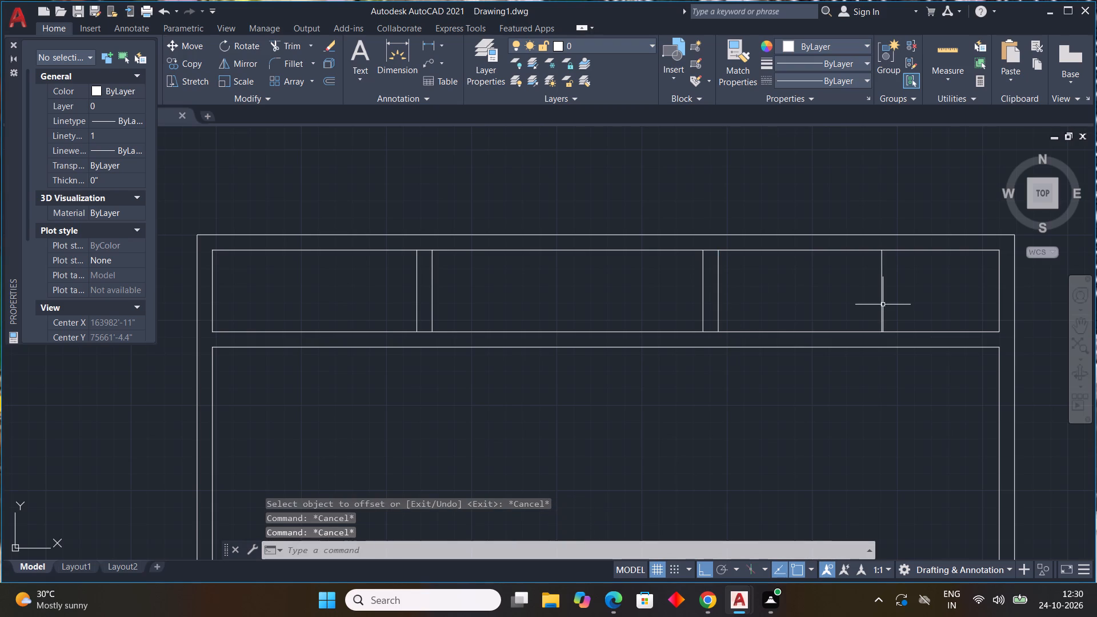
Offset the top strip's third partition line 9" to the right to form a double wall line.
{"action": "key", "text": "space"}
{"action": "type", "text": "9\""}
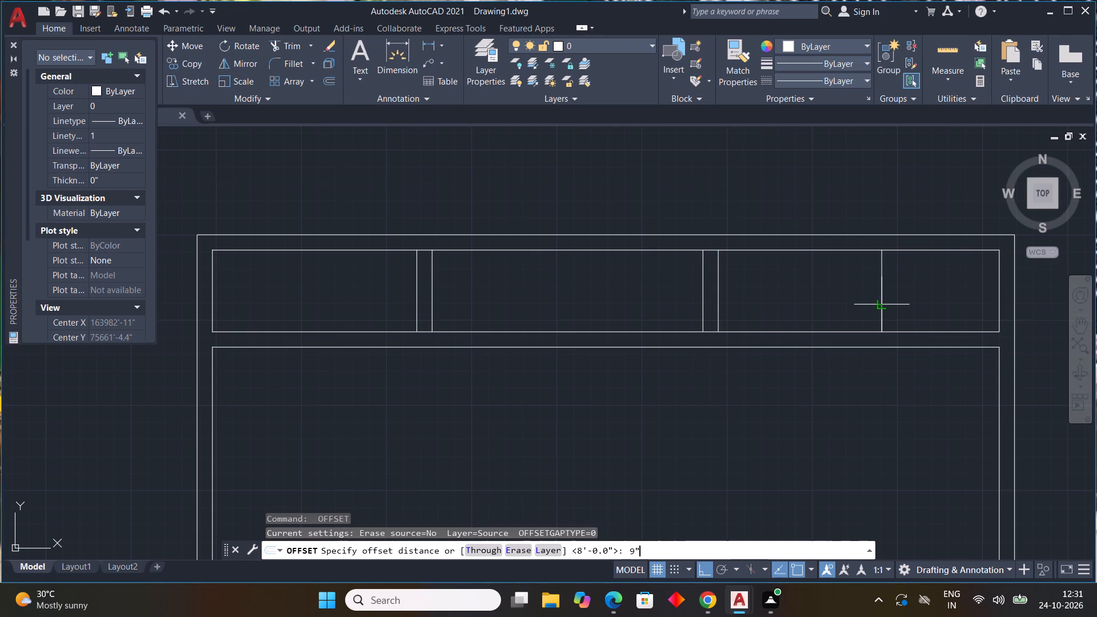
{"action": "key", "text": "Return"}
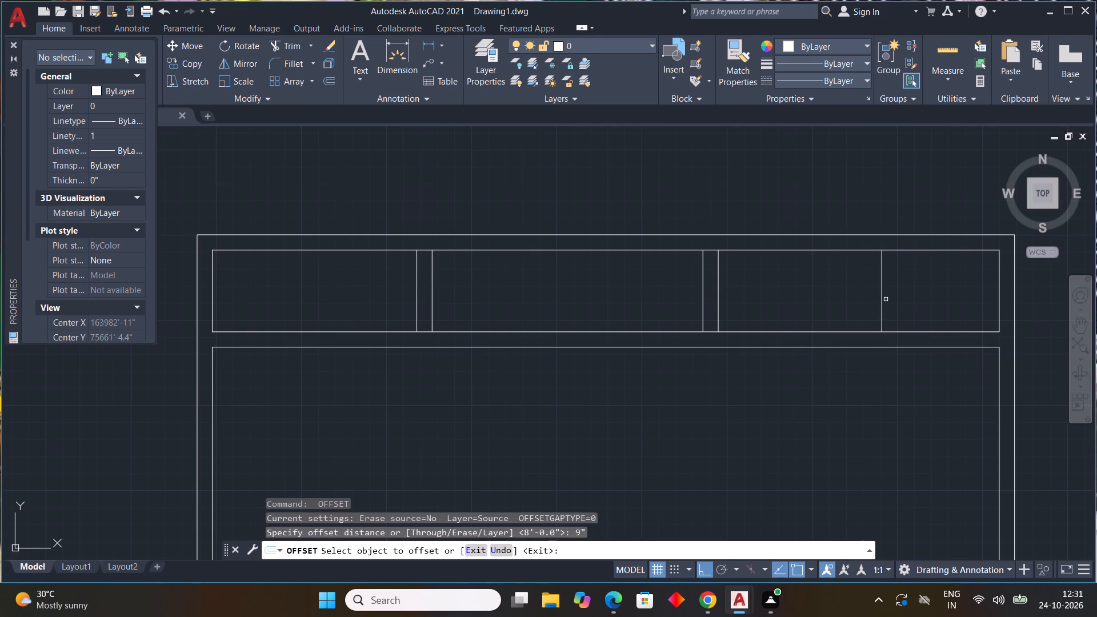
{"action": "left_click", "coordinate": [882, 298]}
{"action": "left_click", "coordinate": [892, 298]}
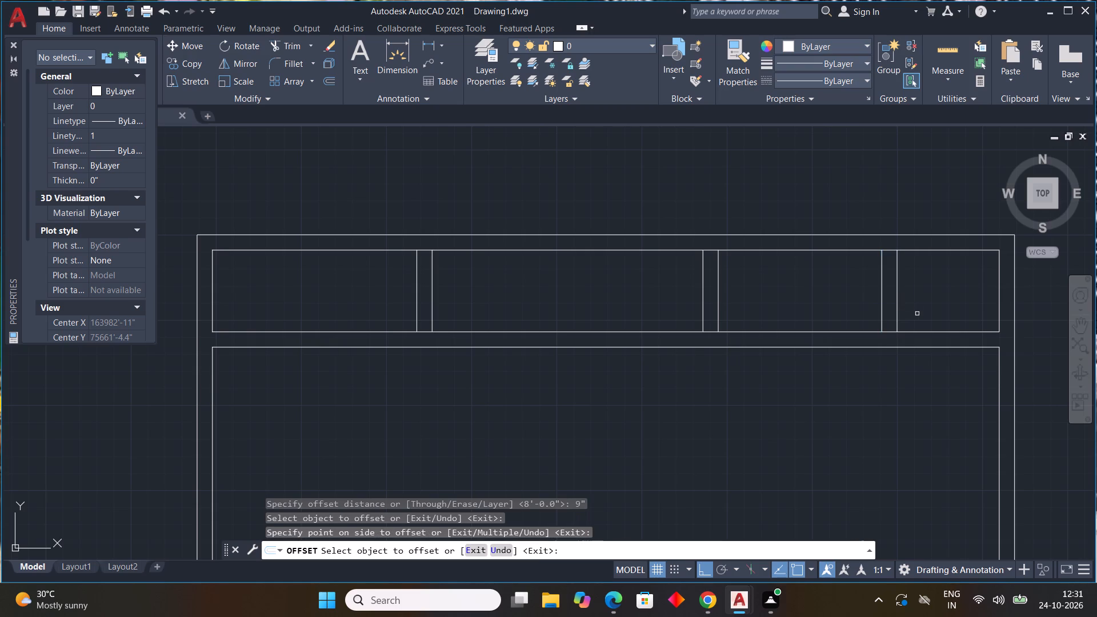
{"action": "key", "text": "Escape"}
{"action": "key", "text": "Escape"}
{"action": "key", "text": "Escape"}
Check the width between the third partition's right-hand line and the right wall's inner line with a dimension preview.
{"action": "middle_click_drag", "start_coordinate": [935, 323], "coordinate": [740, 306]}
{"action": "key", "text": "Escape"}
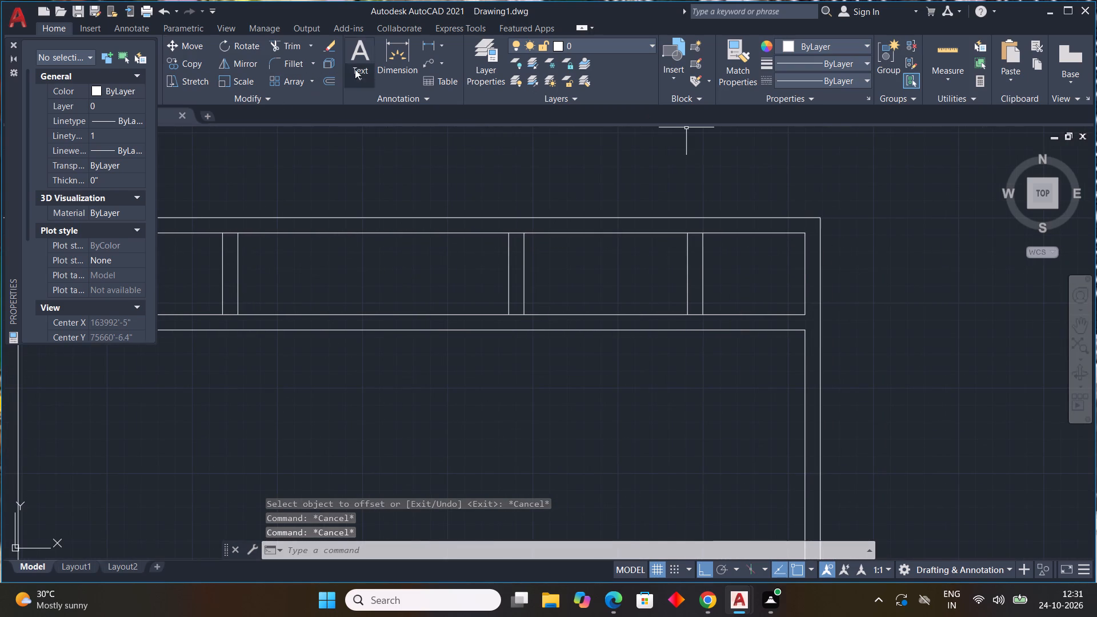
{"action": "left_click", "coordinate": [385, 61]}
{"action": "left_click", "coordinate": [703, 236]}
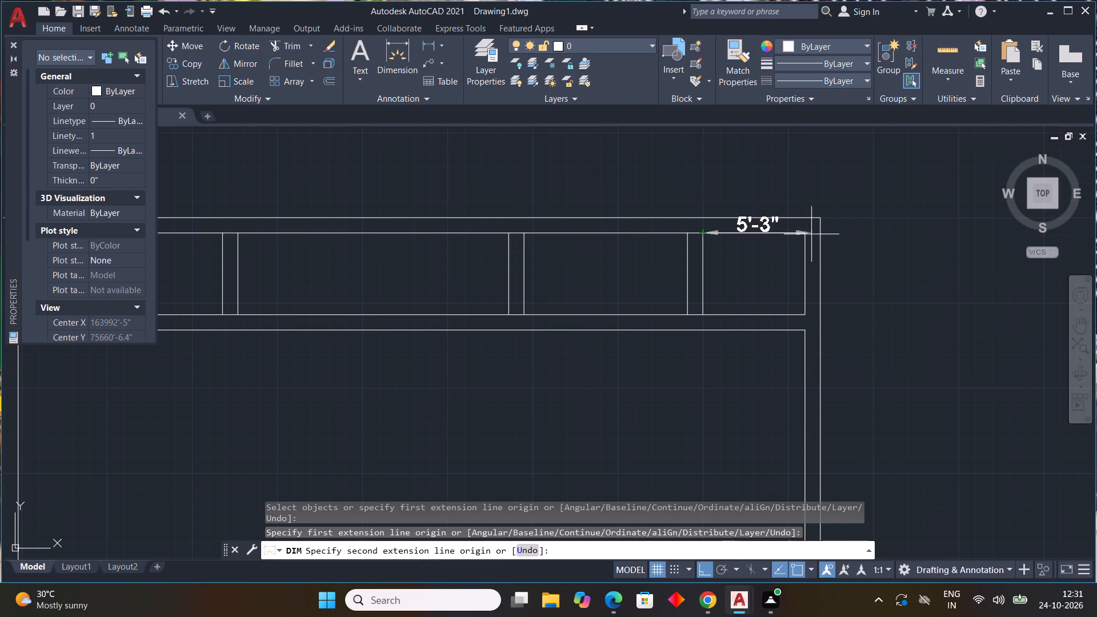
{"action": "key", "text": "Escape"}
{"action": "key", "text": "Escape"}
{"action": "key", "text": "Escape"}
{"action": "key", "text": "Escape"}
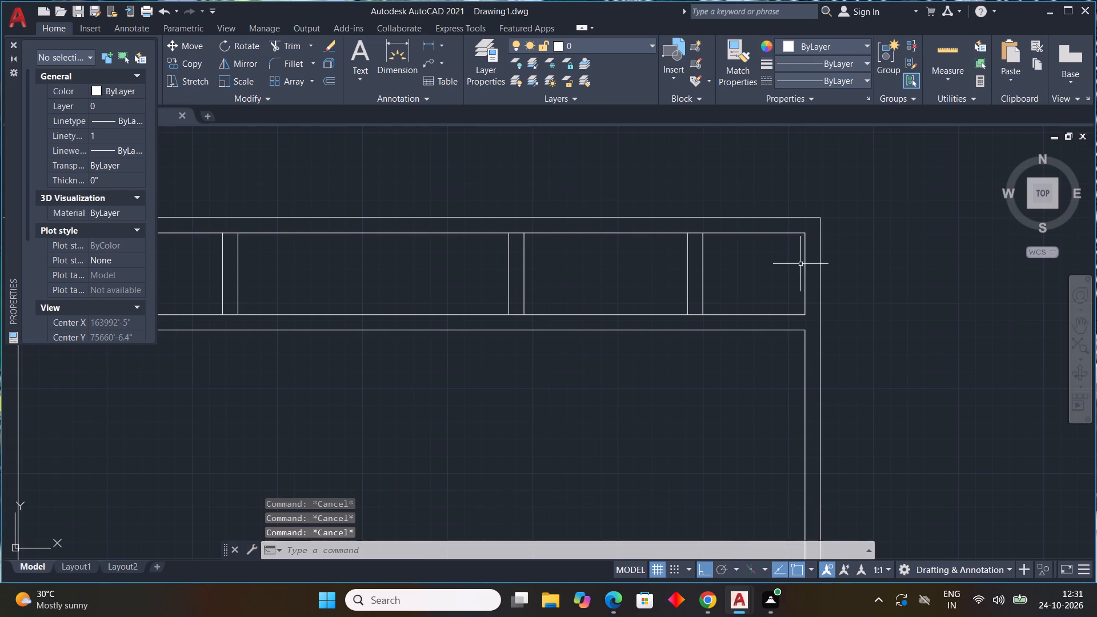
{"action": "key", "text": "Escape"}
Draw a vertical line across the top strip near the right wall and a diagonal from its lower end to the strip's upper-right inner corner.
{"action": "type", "text": "L"}
{"action": "key", "text": "space"}
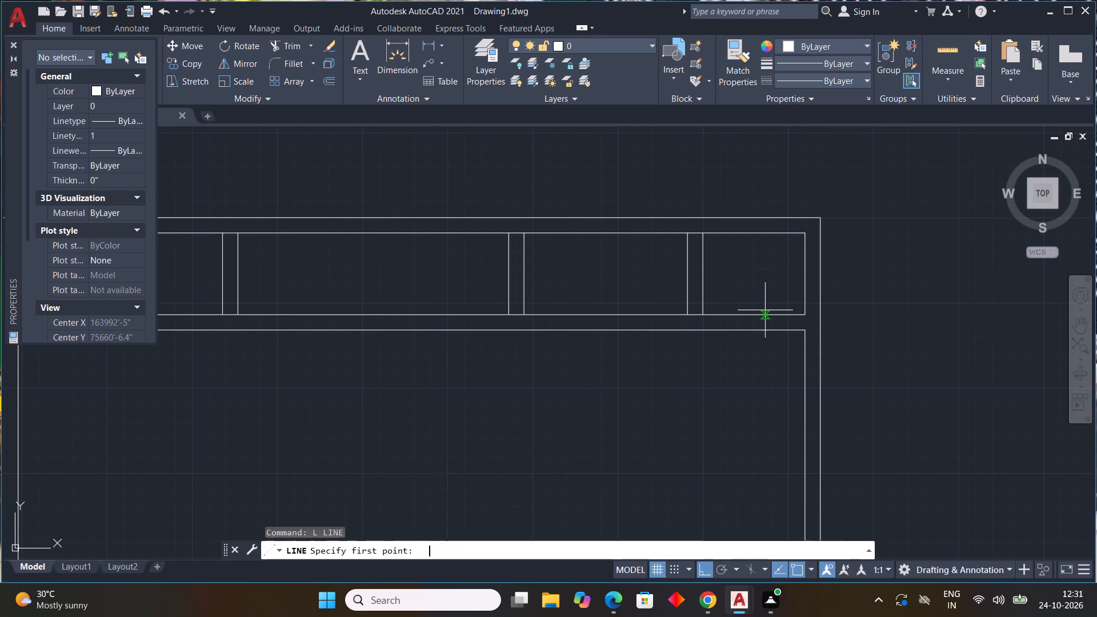
{"action": "scroll", "coordinate": [739, 313], "scroll_direction": "up", "scroll_amount": 1}
{"action": "left_click_drag", "start_coordinate": [803, 318], "coordinate": [802, 311]}
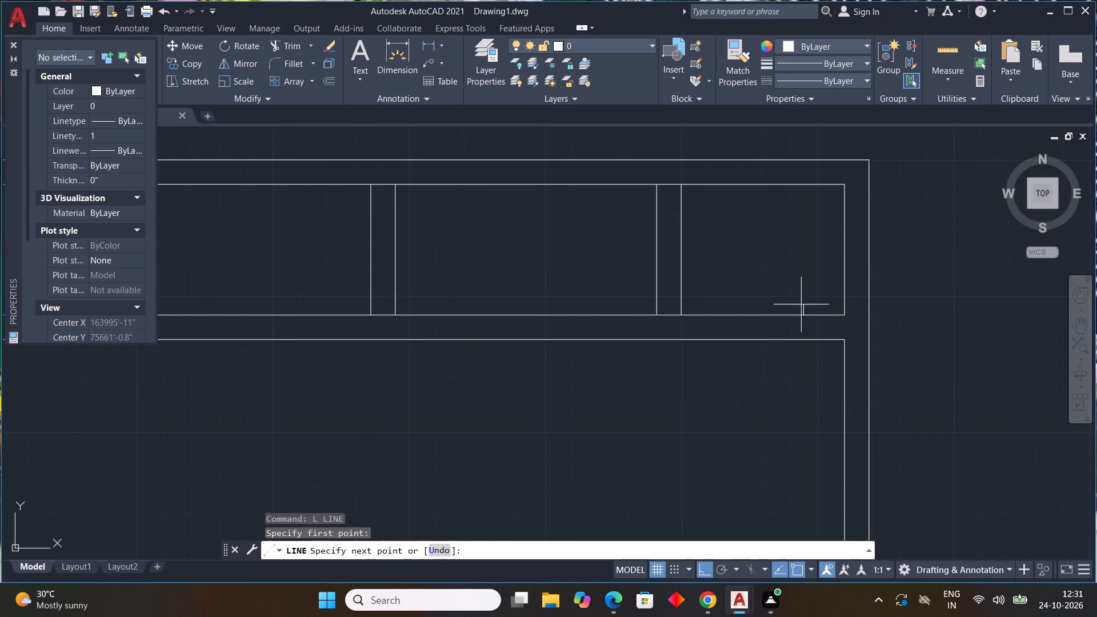
{"action": "left_click", "coordinate": [799, 188]}
{"action": "key", "text": "Escape"}
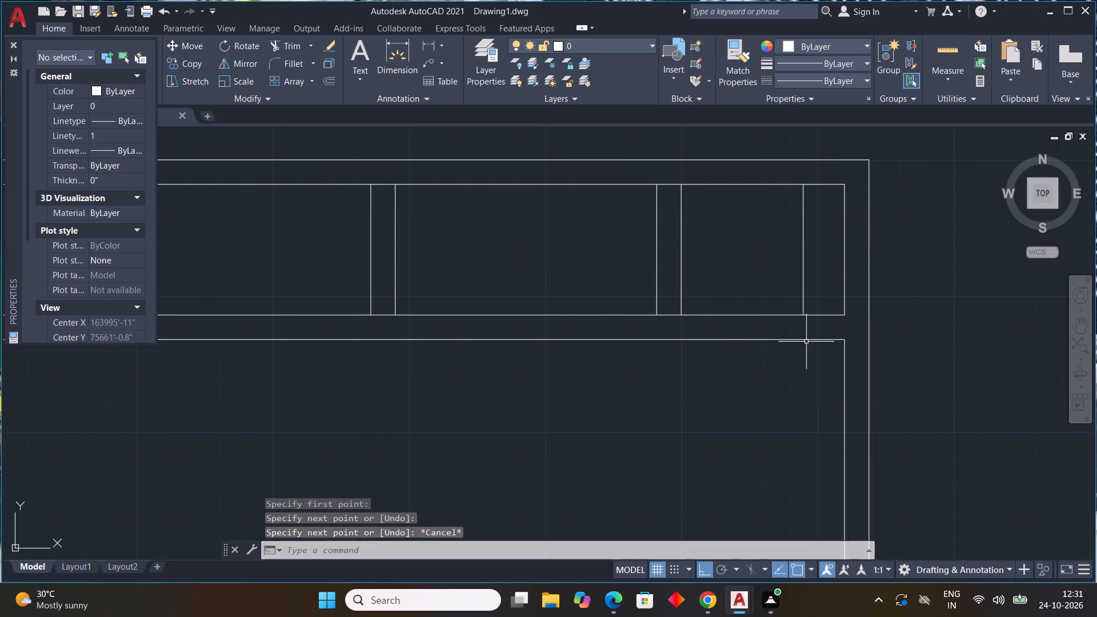
{"action": "key", "text": "space"}
{"action": "left_click", "coordinate": [800, 318]}
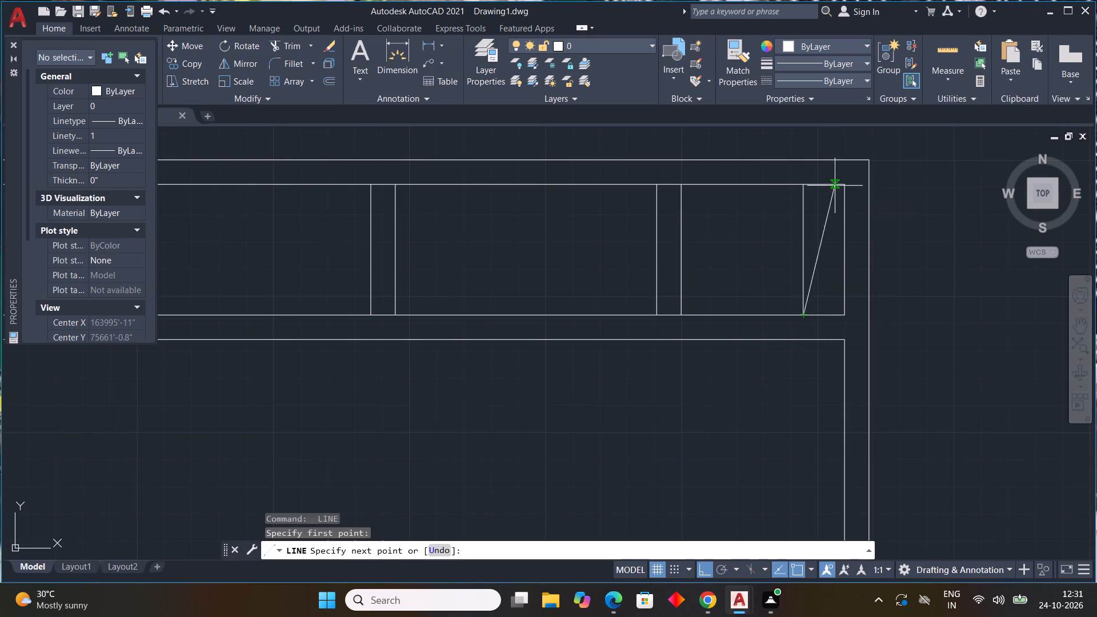
{"action": "left_click", "coordinate": [841, 186]}
{"action": "key", "text": "Escape"}
{"action": "key", "text": "Escape"}
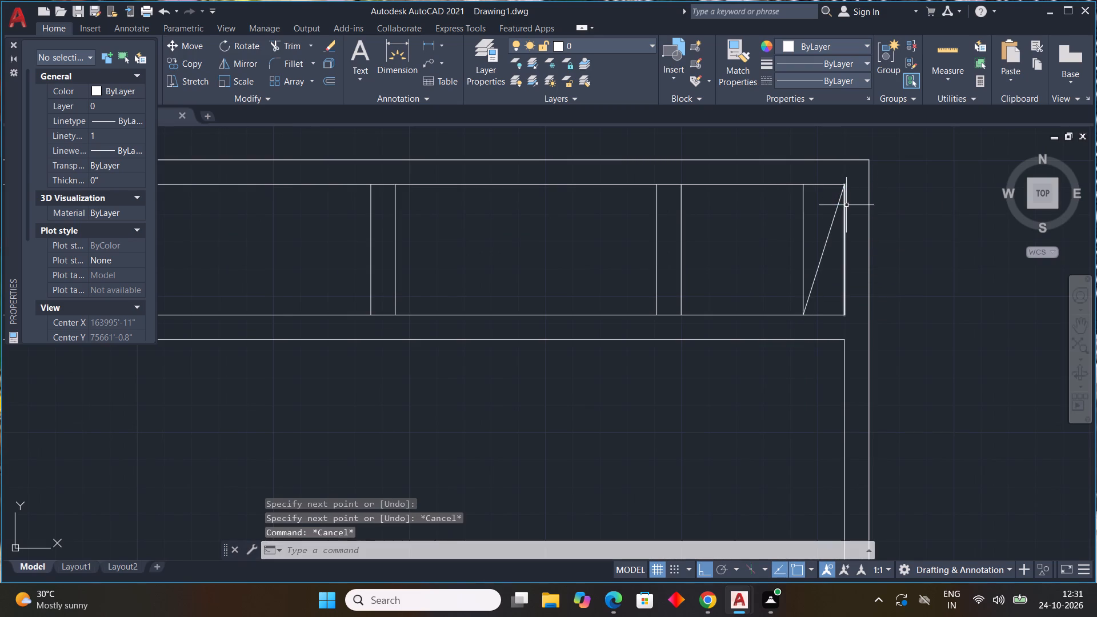
{"action": "key", "text": "Escape"}
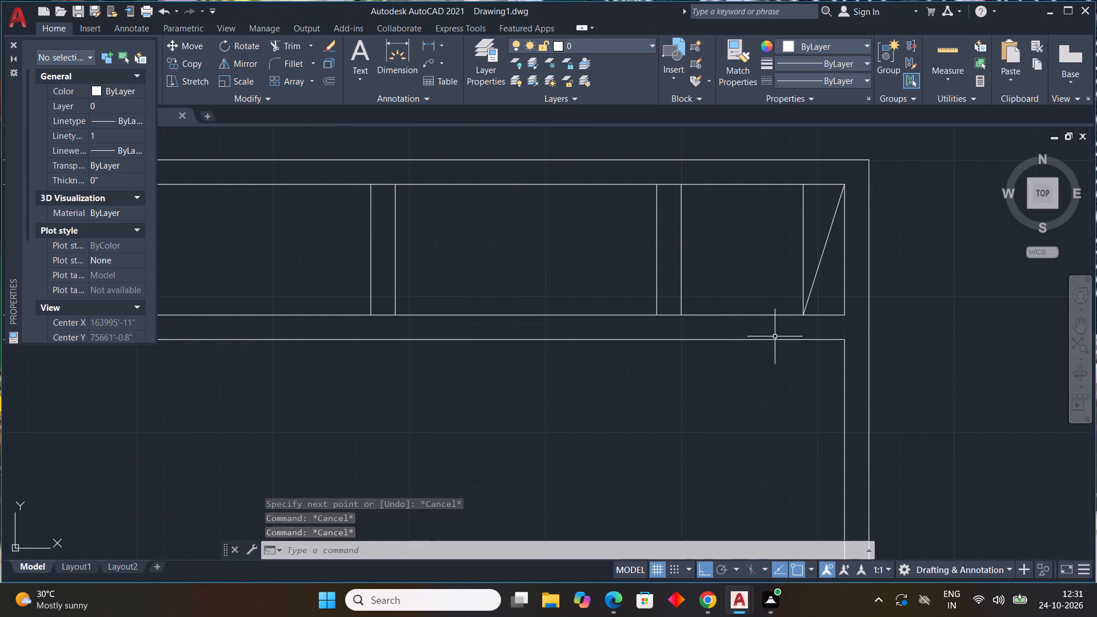
Draw two vertical jamb lines across the cross wall below the top strip's rightmost room, marking a door opening.
{"action": "scroll", "coordinate": [775, 336], "scroll_direction": "down", "scroll_amount": 1}
{"action": "scroll", "coordinate": [775, 362], "scroll_direction": "up", "scroll_amount": 1}
{"action": "middle_click_drag", "start_coordinate": [756, 342], "coordinate": [711, 302]}
{"action": "middle_click", "coordinate": [705, 298]}
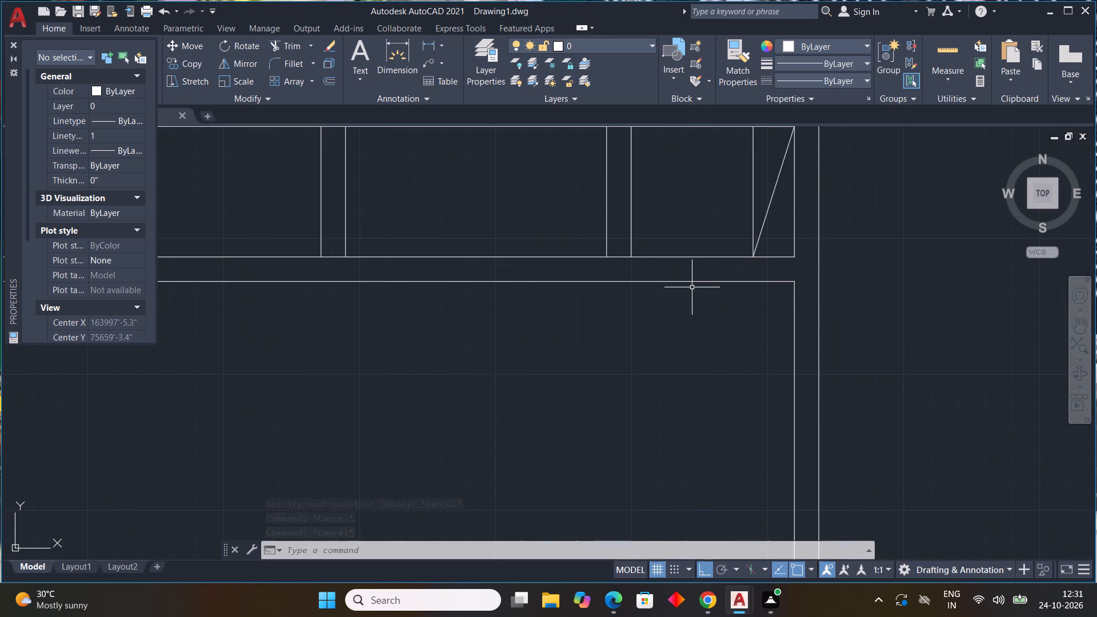
{"action": "type", "text": "L"}
{"action": "key", "text": "space"}
{"action": "scroll", "coordinate": [674, 288], "scroll_direction": "up", "scroll_amount": 1}
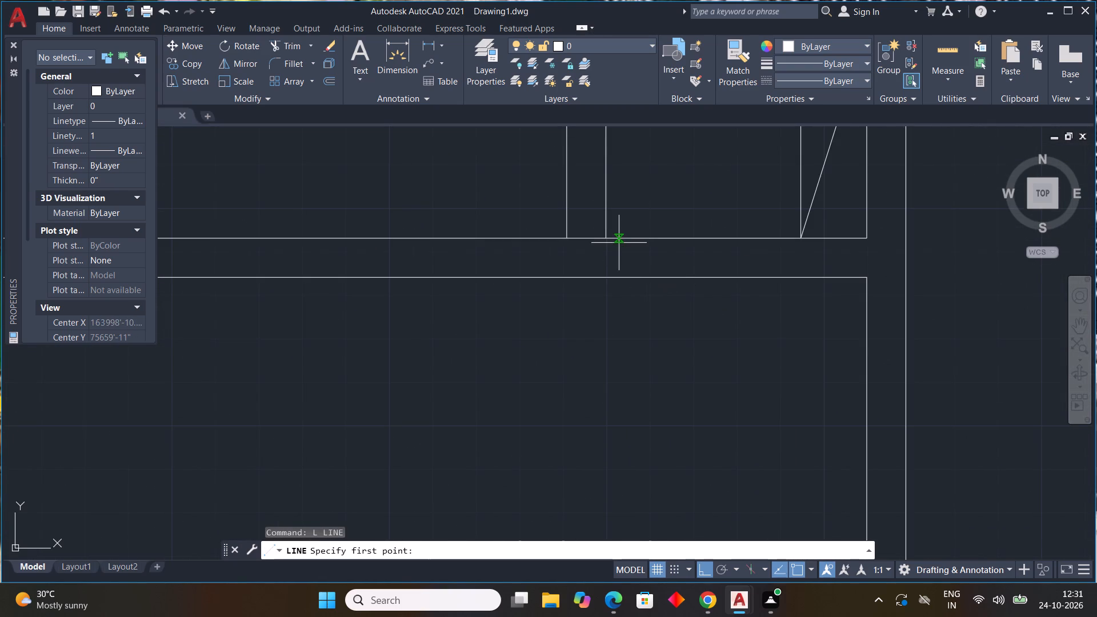
{"action": "left_click", "coordinate": [623, 238]}
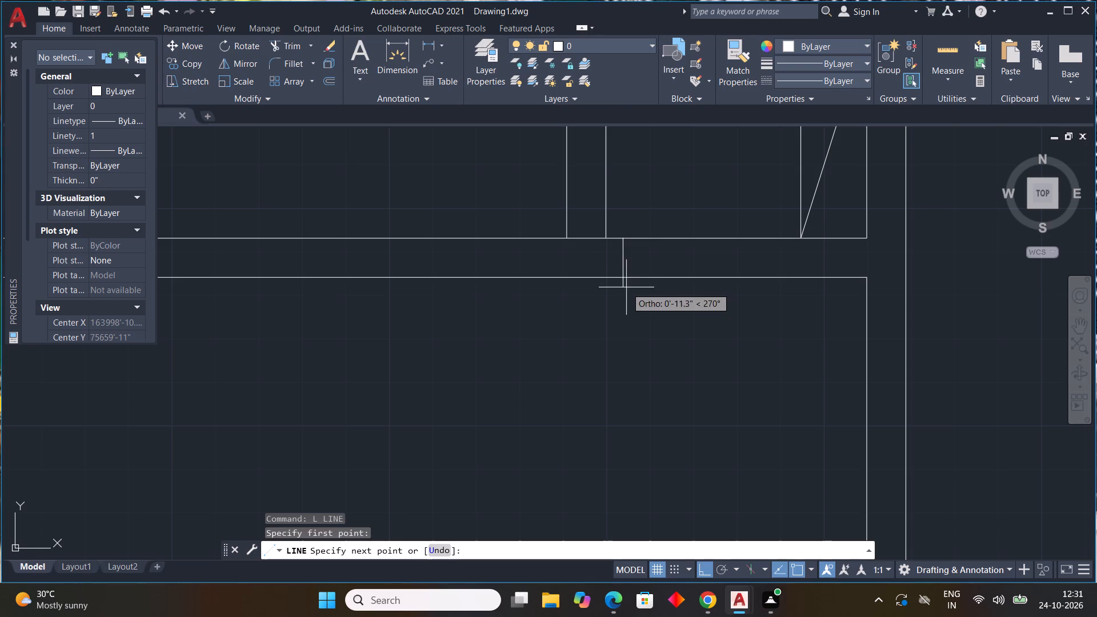
{"action": "left_click", "coordinate": [622, 280]}
{"action": "key", "text": "Escape"}
{"action": "key", "text": "space"}
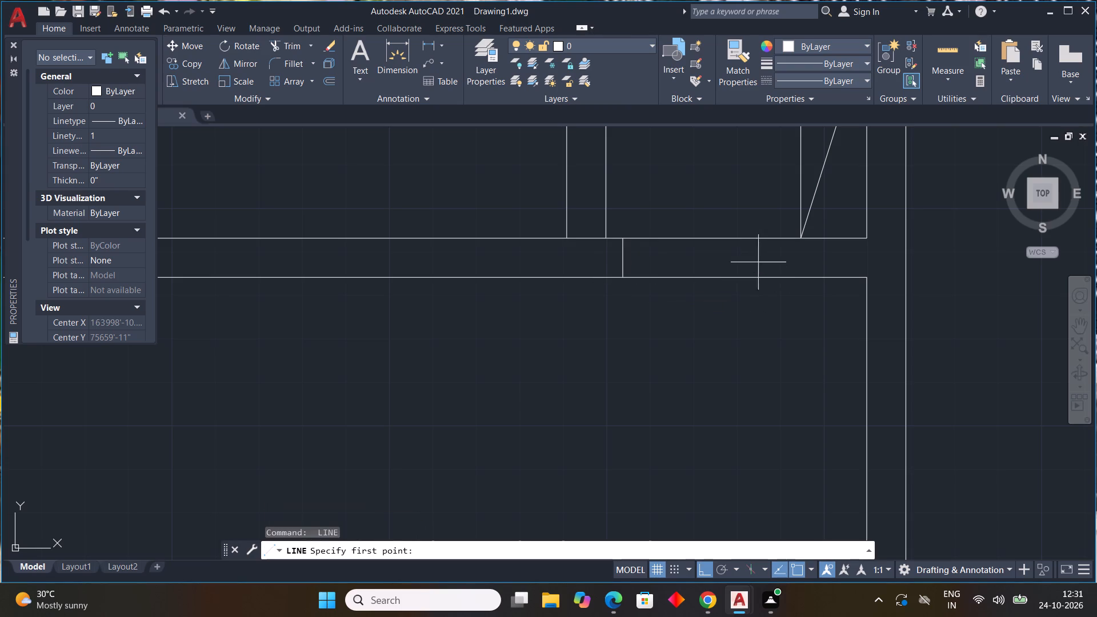
{"action": "left_click", "coordinate": [778, 241]}
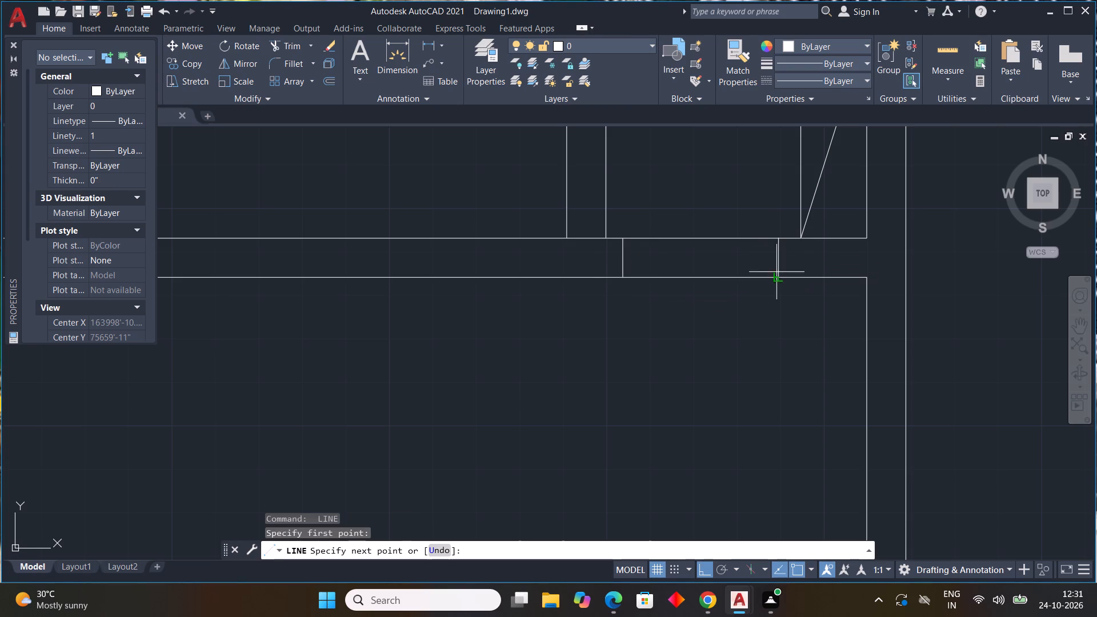
{"action": "left_click", "coordinate": [776, 274]}
{"action": "key", "text": "Escape"}
Trim both cross wall lines between the two jamb lines to open the doorway into the rightmost room.
{"action": "type", "text": "TR"}
{"action": "key", "text": "space"}
{"action": "left_click_drag", "start_coordinate": [724, 195], "coordinate": [683, 355]}
{"action": "key", "text": "Escape"}
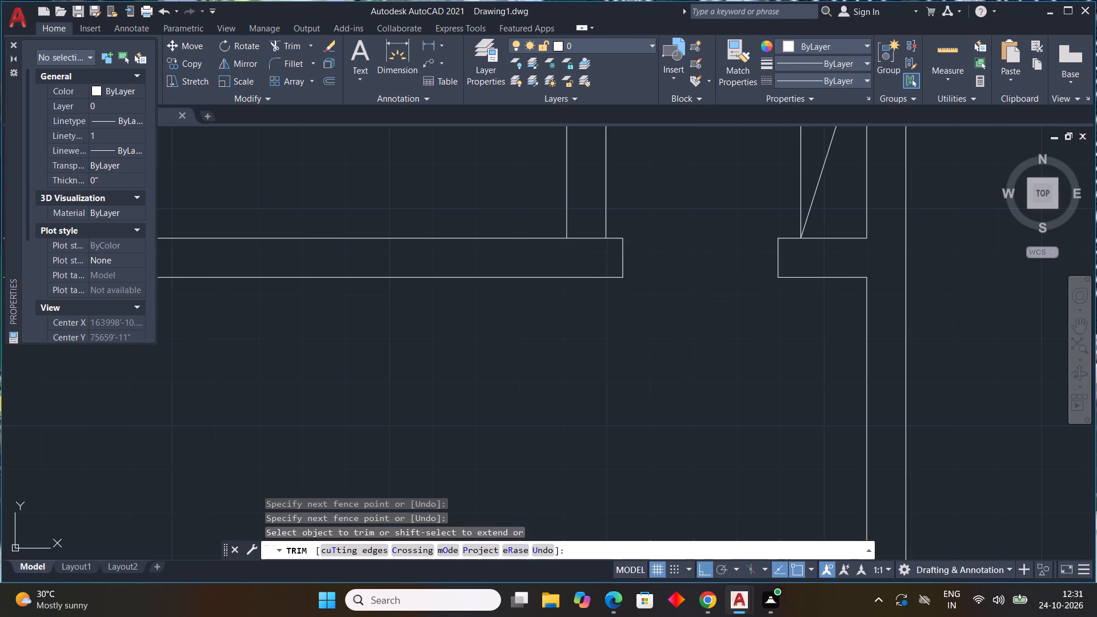
{"action": "key", "text": "Escape"}
{"action": "key", "text": "Escape"}
Draw a horizontal jamb line across the third partition wall, just above the cross wall, ending exactly on its left-hand line.
{"action": "scroll", "coordinate": [752, 320], "scroll_direction": "down", "scroll_amount": 3}
{"action": "middle_click_drag", "start_coordinate": [740, 330], "coordinate": [746, 377]}
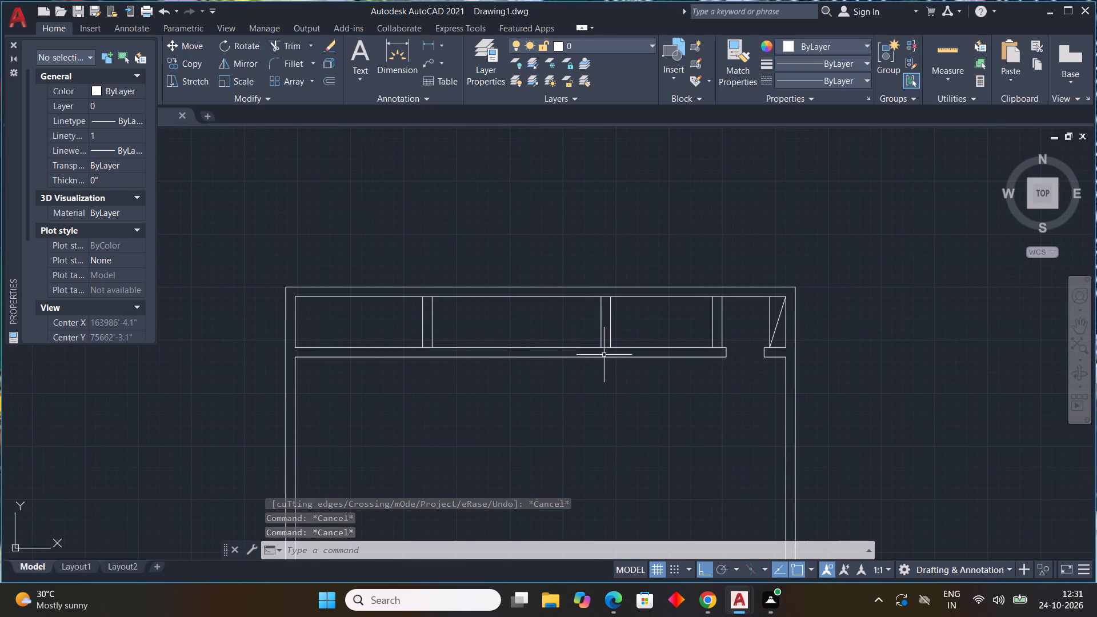
{"action": "type", "text": "L"}
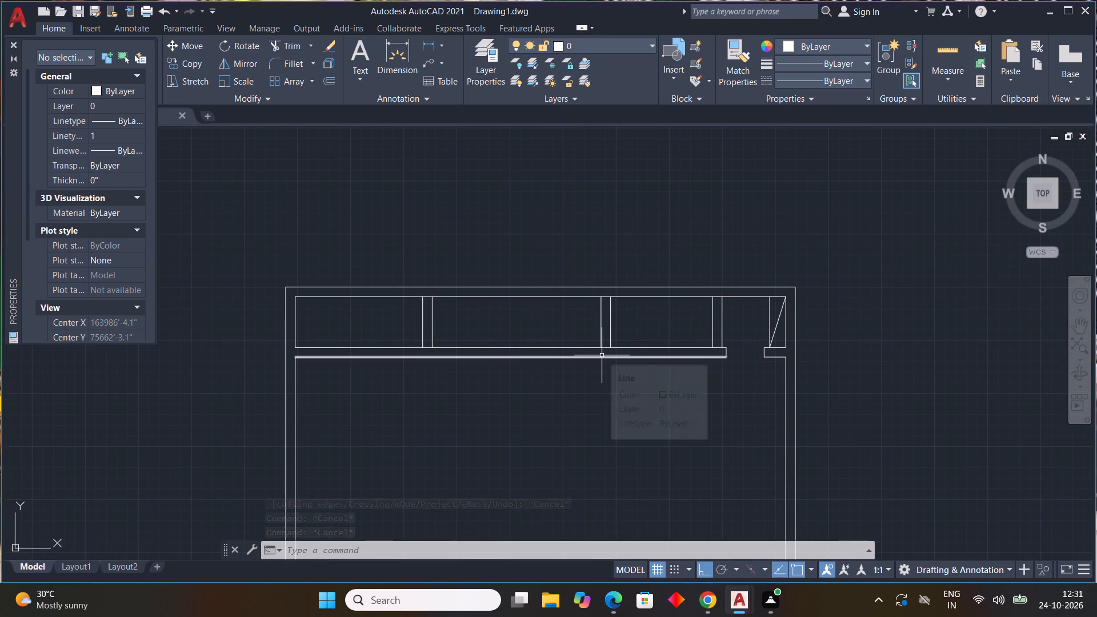
{"action": "key", "text": "space"}
{"action": "scroll", "coordinate": [727, 330], "scroll_direction": "up", "scroll_amount": 3}
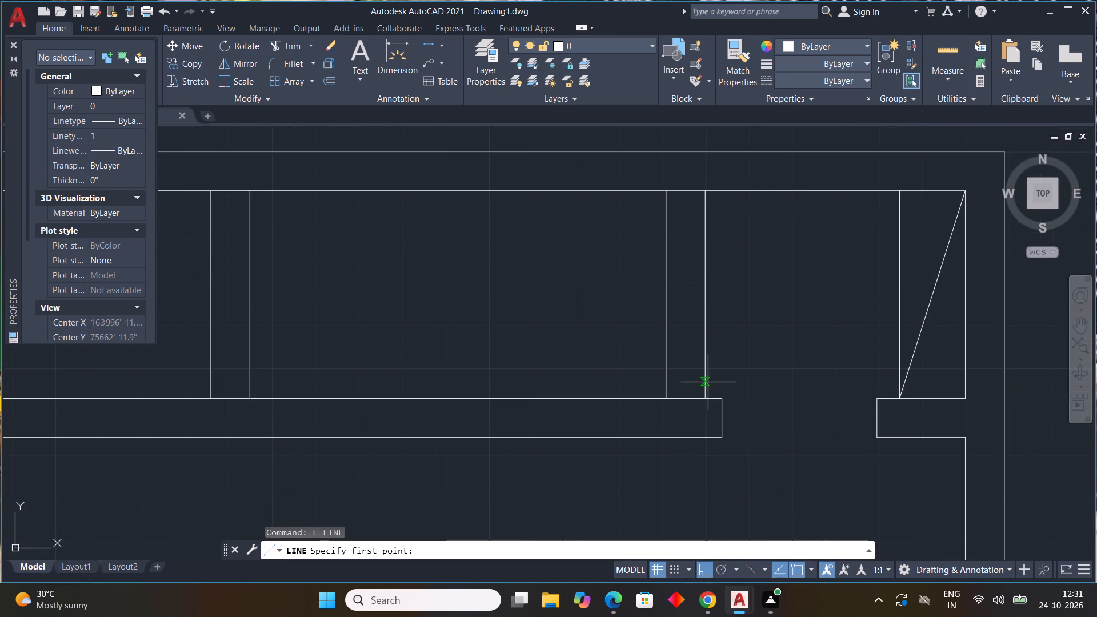
{"action": "left_click", "coordinate": [705, 383]}
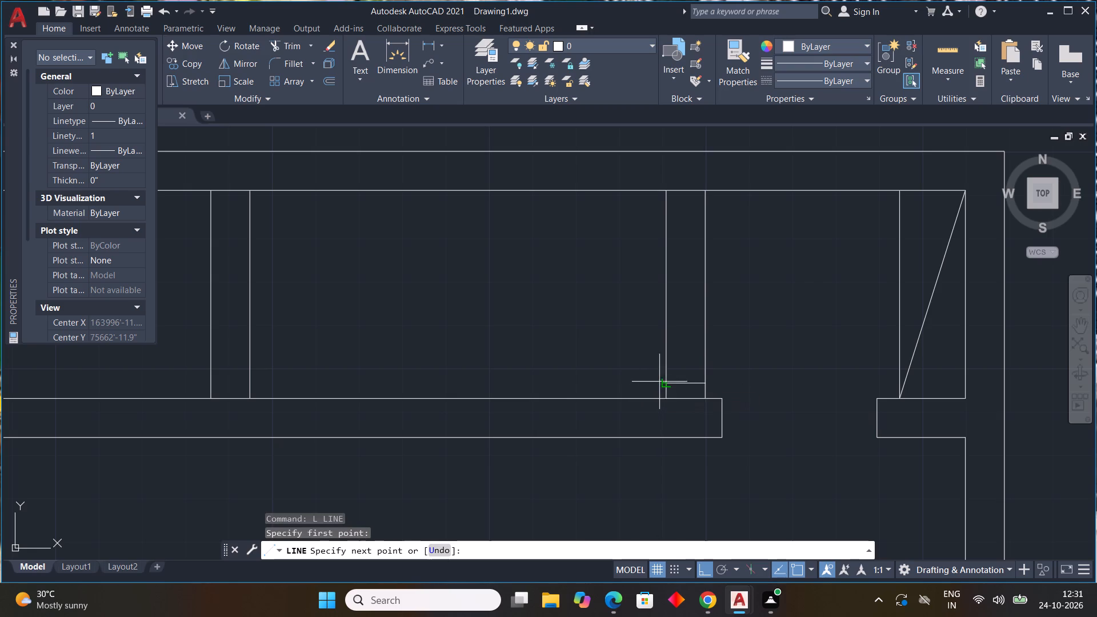
{"action": "left_click", "coordinate": [674, 384]}
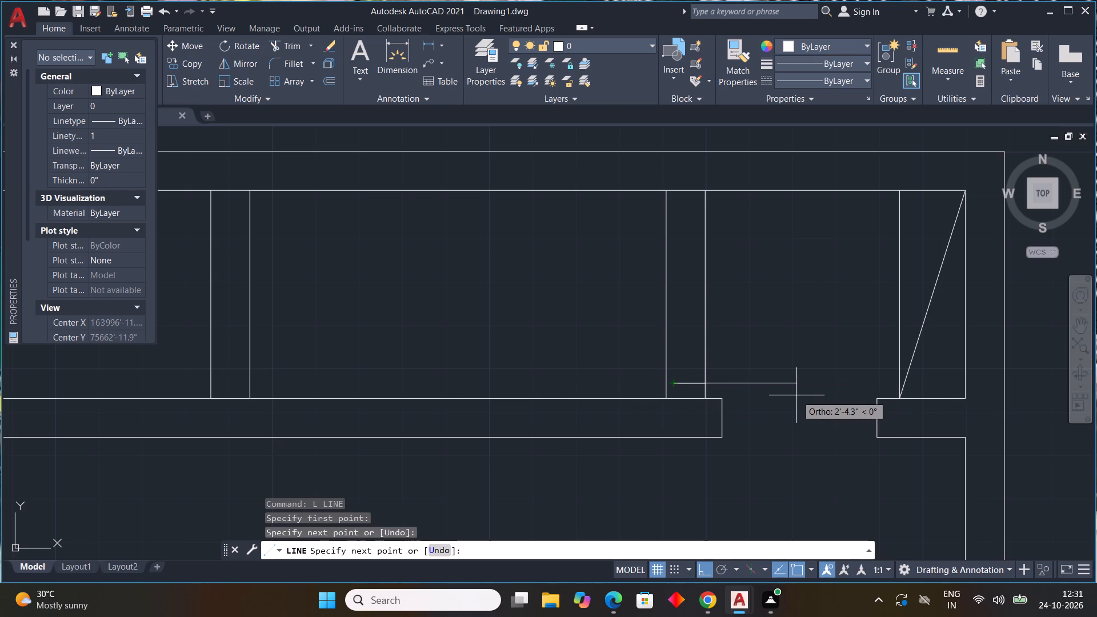
{"action": "key", "text": "ctrl+z"}
{"action": "scroll", "coordinate": [652, 380], "scroll_direction": "up", "scroll_amount": 3}
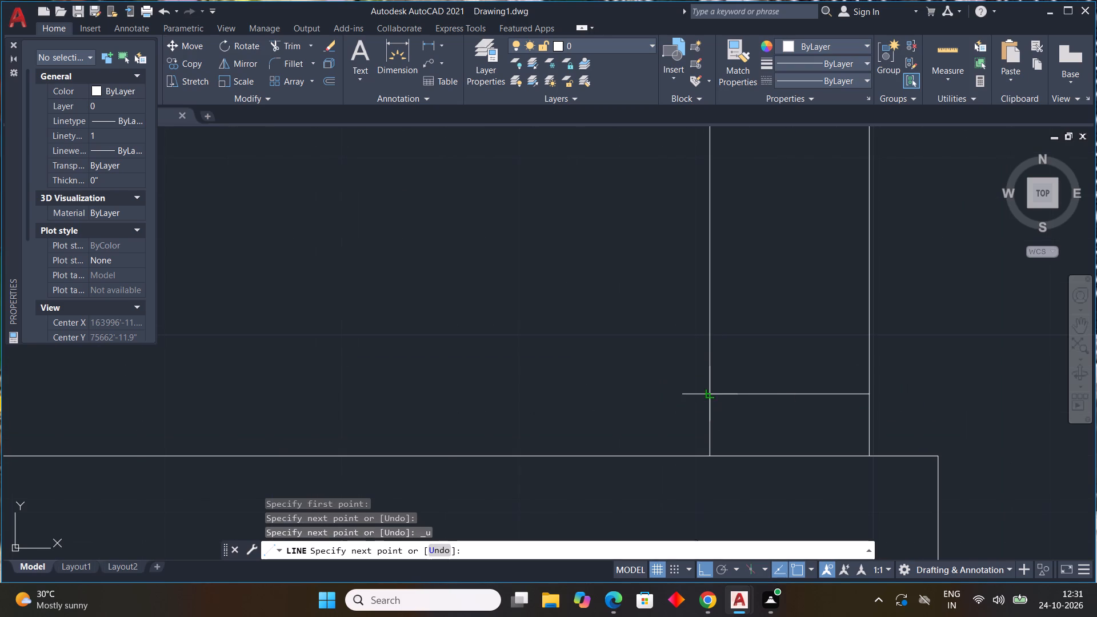
{"action": "left_click", "coordinate": [707, 395]}
{"action": "key", "text": "Escape"}
Draw a second horizontal jamb line across the third partition wall, slightly above its mid-height.
{"action": "key", "text": "space"}
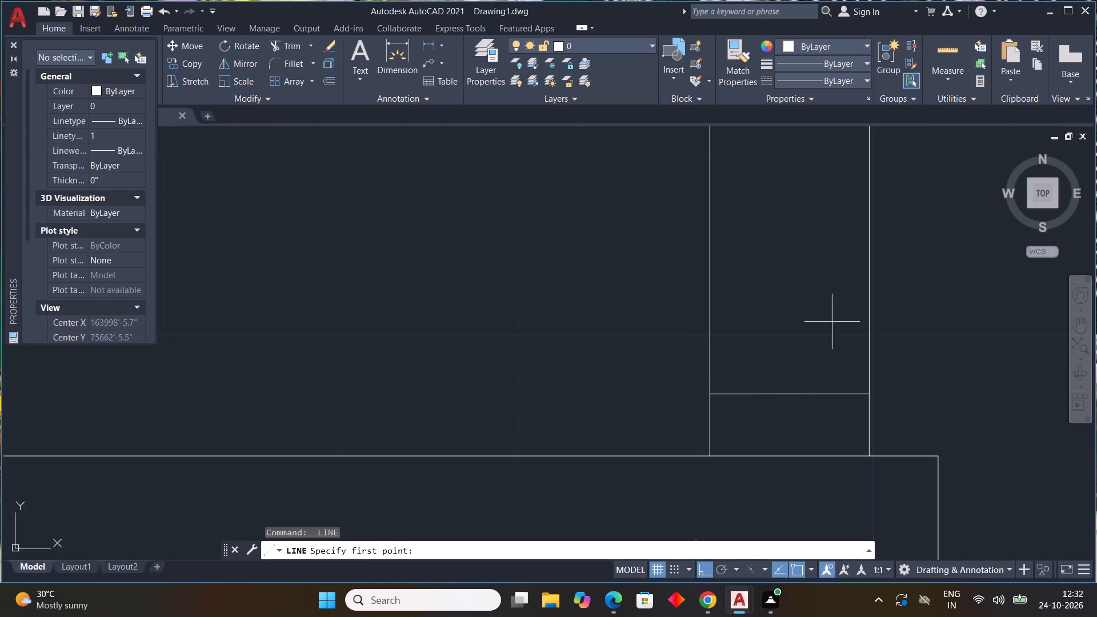
{"action": "middle_click_drag", "start_coordinate": [812, 310], "coordinate": [677, 396]}
{"action": "scroll", "coordinate": [810, 312], "scroll_direction": "down", "scroll_amount": 1}
{"action": "scroll", "coordinate": [677, 396], "scroll_direction": "down", "scroll_amount": 2}
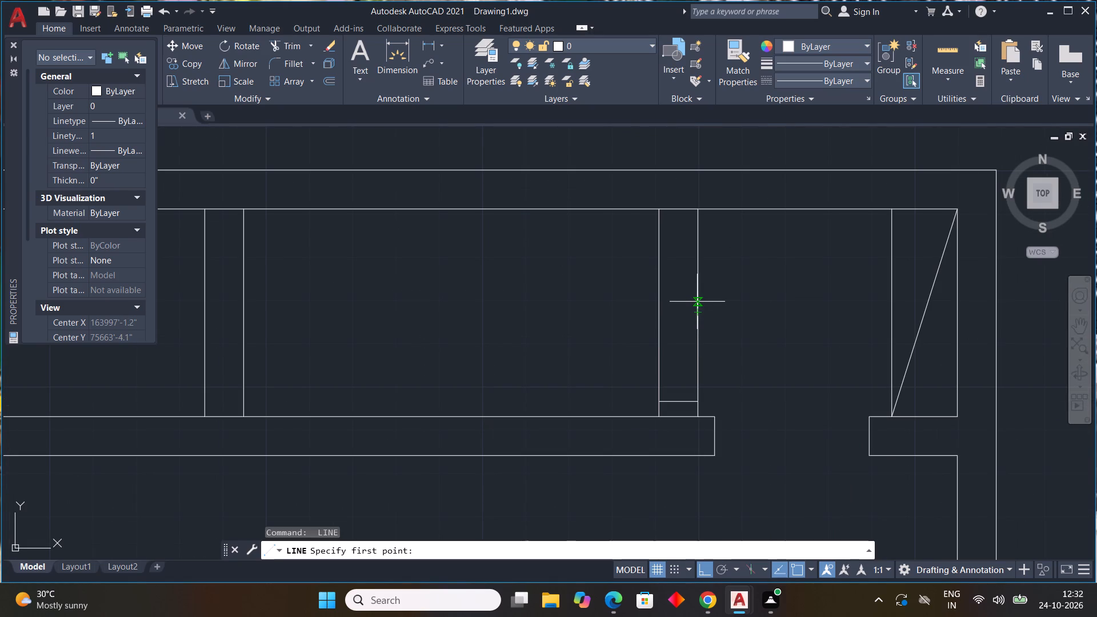
{"action": "left_click", "coordinate": [697, 302]}
{"action": "left_click", "coordinate": [657, 302]}
{"action": "key", "text": "Escape"}
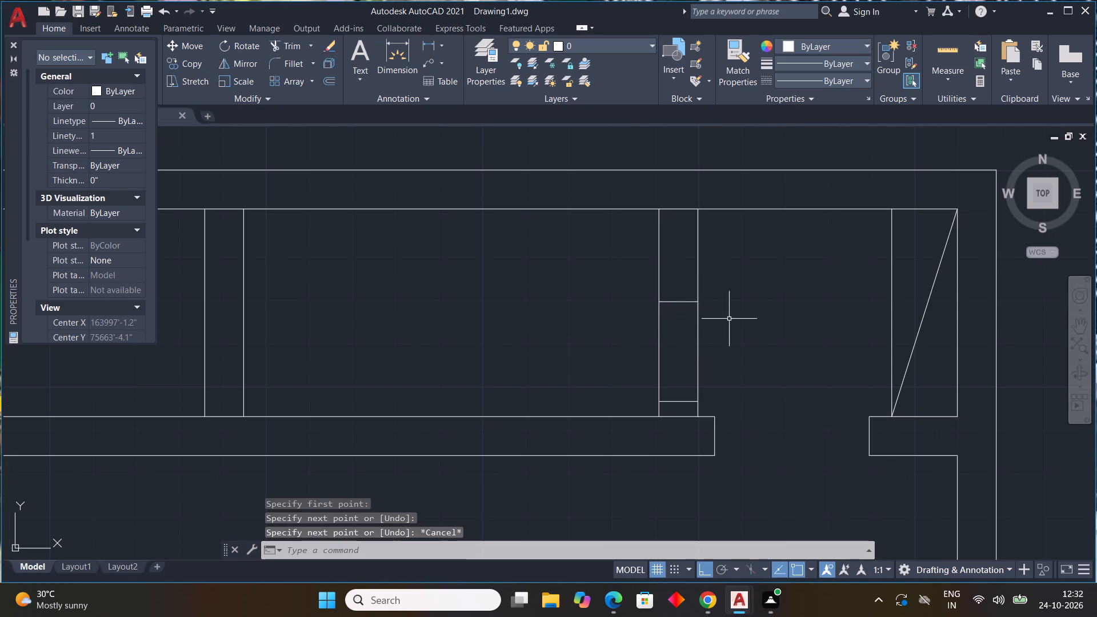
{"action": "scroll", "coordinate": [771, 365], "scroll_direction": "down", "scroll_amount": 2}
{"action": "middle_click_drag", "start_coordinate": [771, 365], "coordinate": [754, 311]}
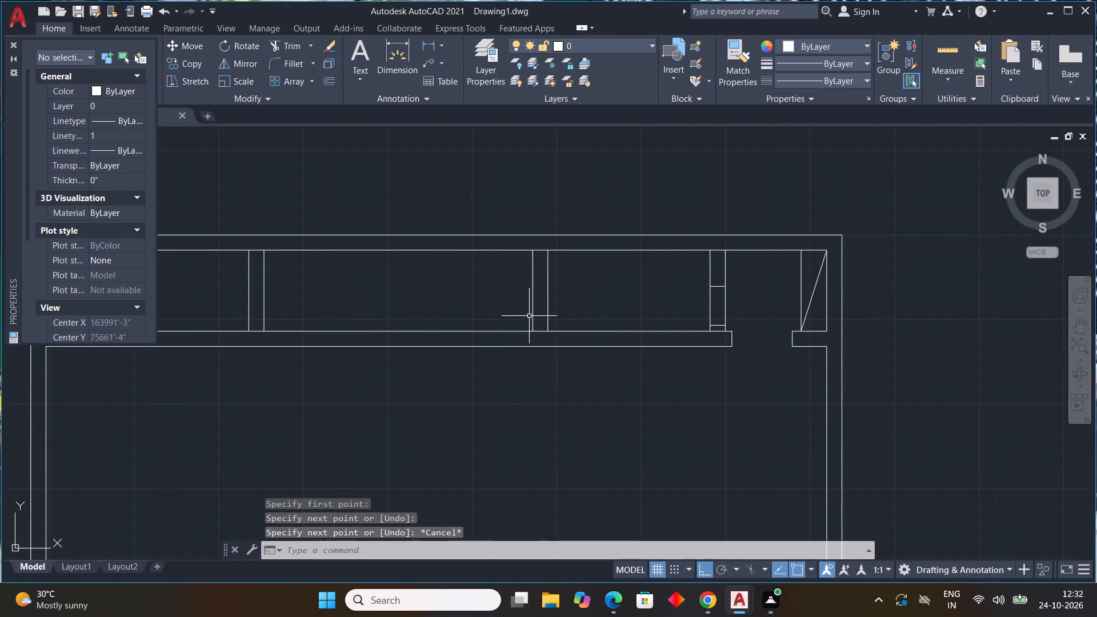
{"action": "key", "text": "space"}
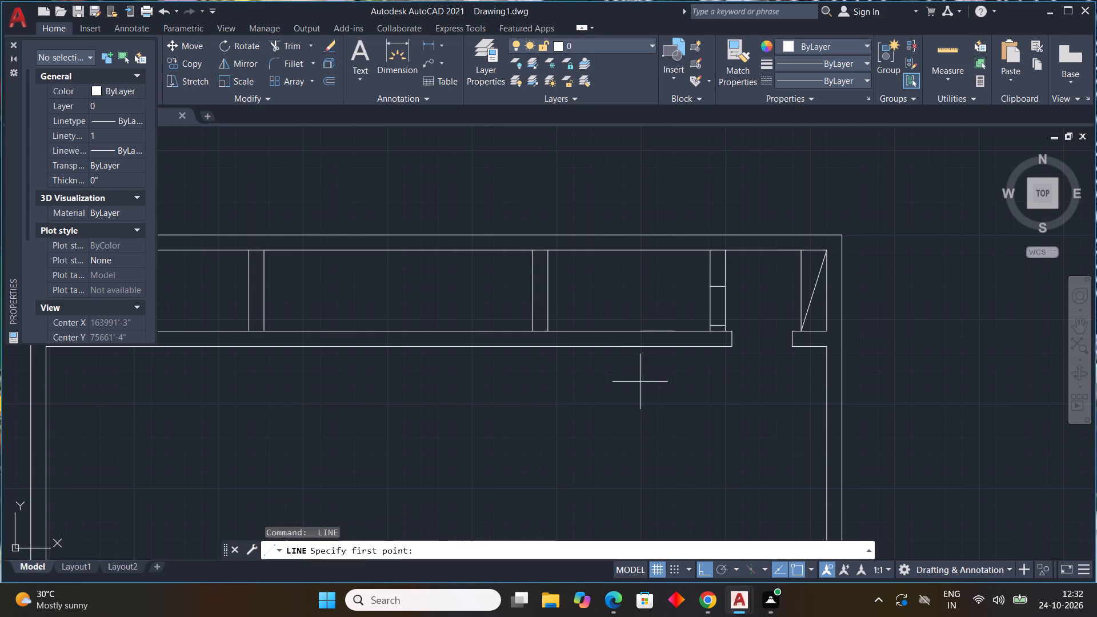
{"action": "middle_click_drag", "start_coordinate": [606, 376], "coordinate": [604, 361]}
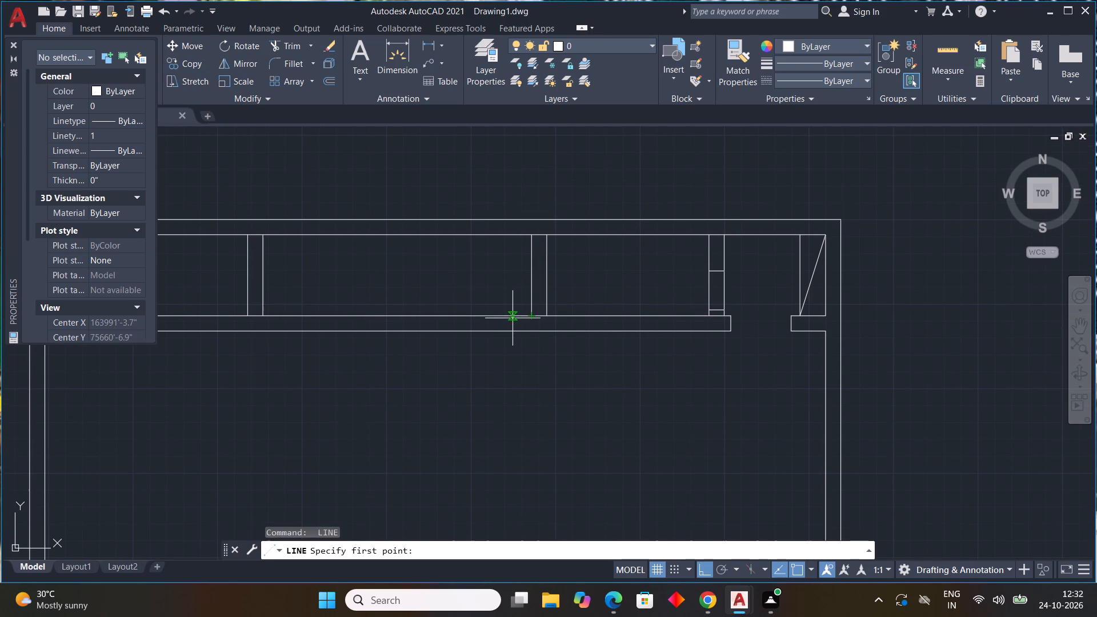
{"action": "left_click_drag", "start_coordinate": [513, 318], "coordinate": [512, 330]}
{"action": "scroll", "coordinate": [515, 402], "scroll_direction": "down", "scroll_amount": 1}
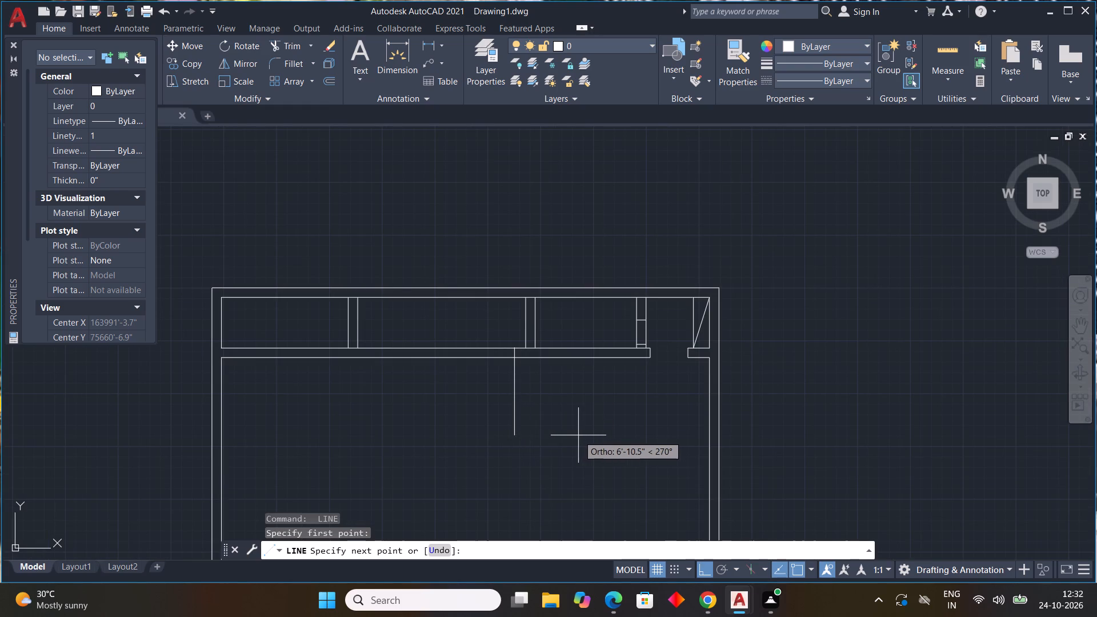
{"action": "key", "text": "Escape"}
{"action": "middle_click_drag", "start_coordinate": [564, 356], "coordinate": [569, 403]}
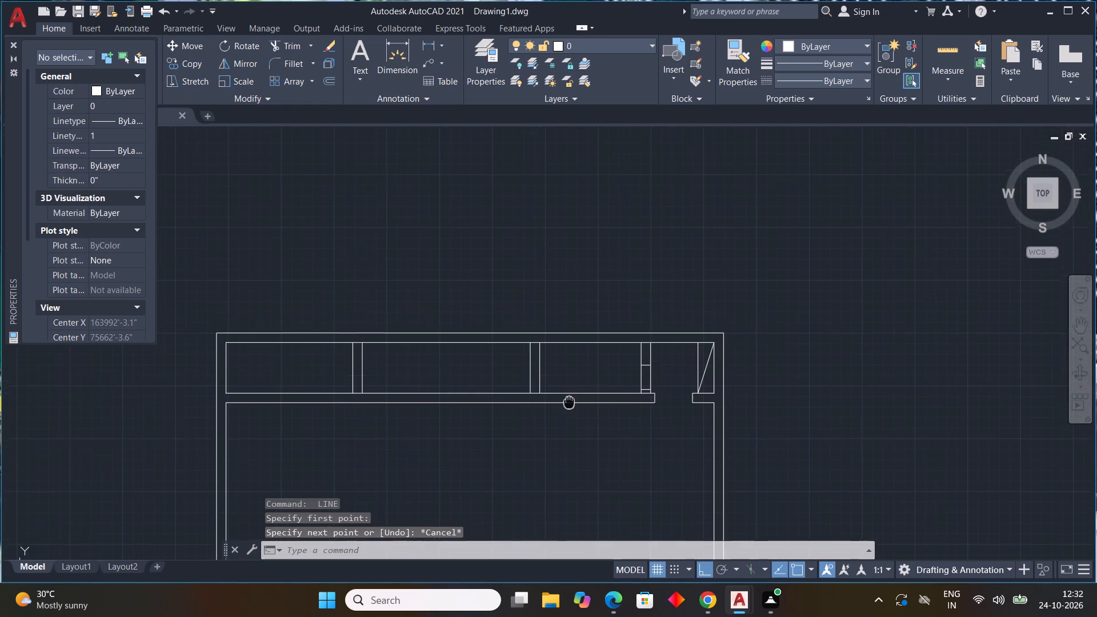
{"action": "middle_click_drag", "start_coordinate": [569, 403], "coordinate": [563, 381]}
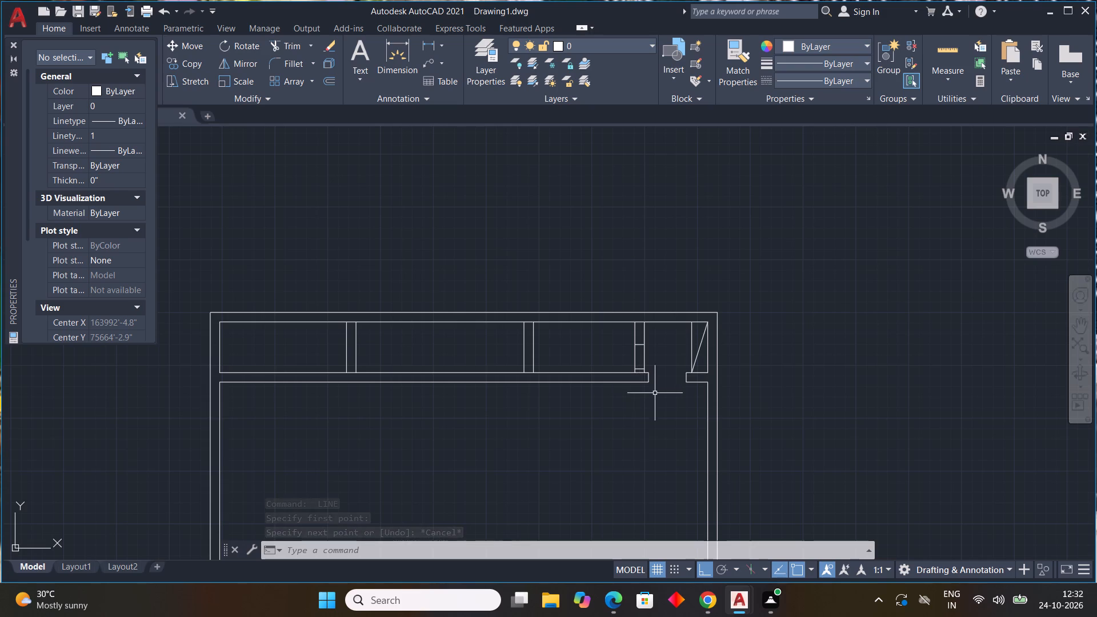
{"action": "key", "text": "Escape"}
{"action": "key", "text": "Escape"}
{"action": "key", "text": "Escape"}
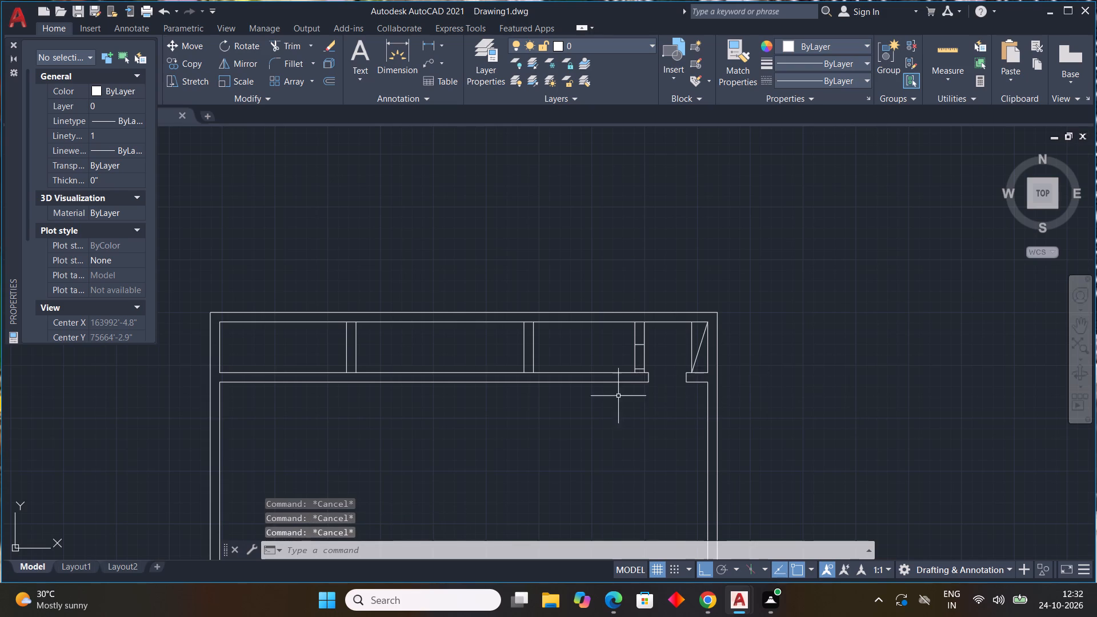
Draw two vertical jamb lines across the cross wall below the top strip's leftmost room, the first just inside the left outer wall.
{"action": "middle_click_drag", "start_coordinate": [616, 396], "coordinate": [609, 213]}
{"action": "middle_click_drag", "start_coordinate": [616, 299], "coordinate": [631, 340]}
{"action": "scroll", "coordinate": [636, 367], "scroll_direction": "down", "scroll_amount": 1}
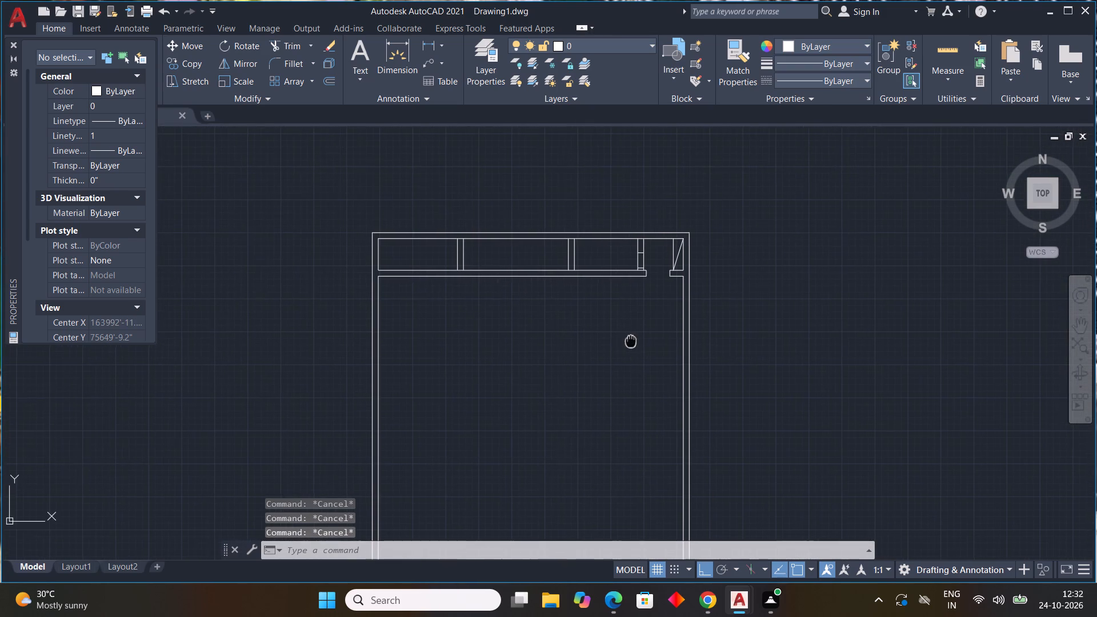
{"action": "type", "text": "L"}
{"action": "key", "text": "space"}
{"action": "middle_click_drag", "start_coordinate": [399, 291], "coordinate": [399, 298]}
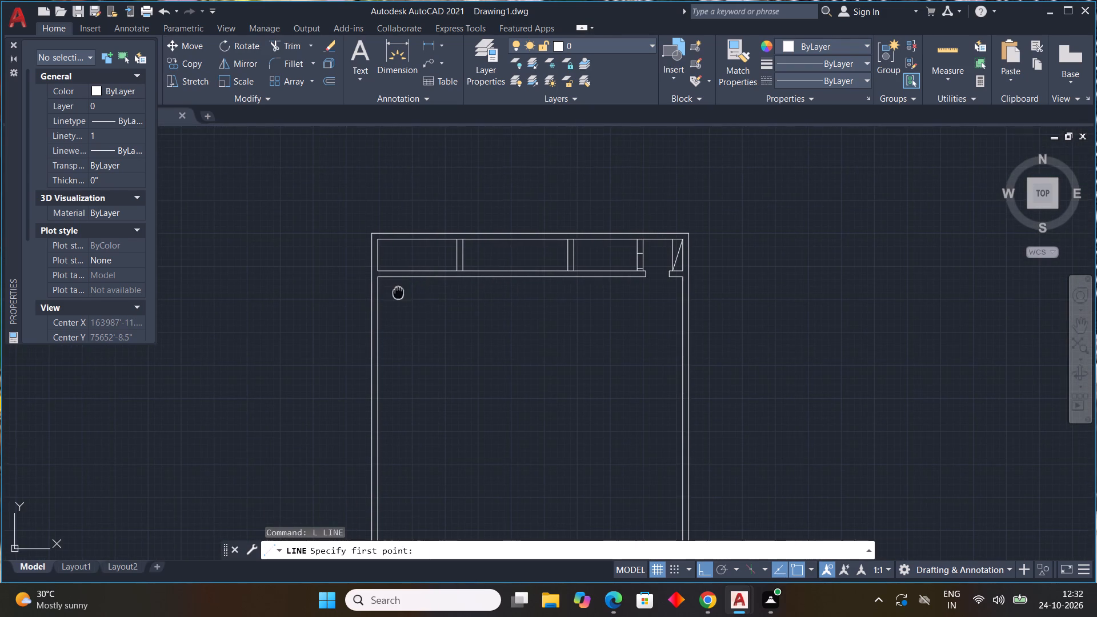
{"action": "middle_click_drag", "start_coordinate": [399, 298], "coordinate": [453, 344]}
{"action": "scroll", "coordinate": [465, 335], "scroll_direction": "up", "scroll_amount": 2}
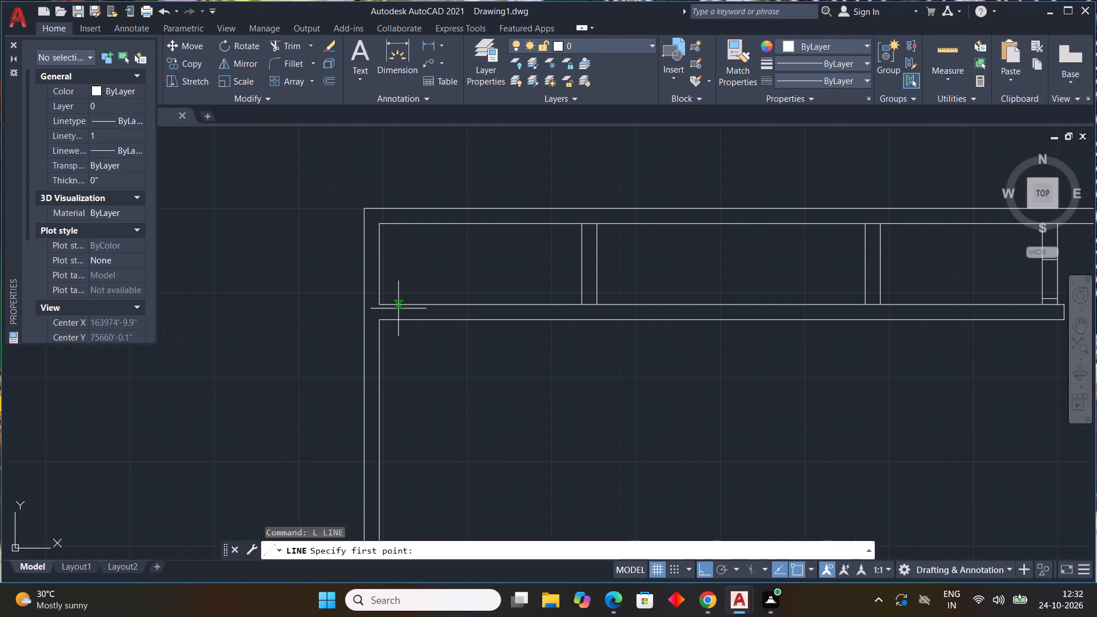
{"action": "left_click", "coordinate": [396, 305]}
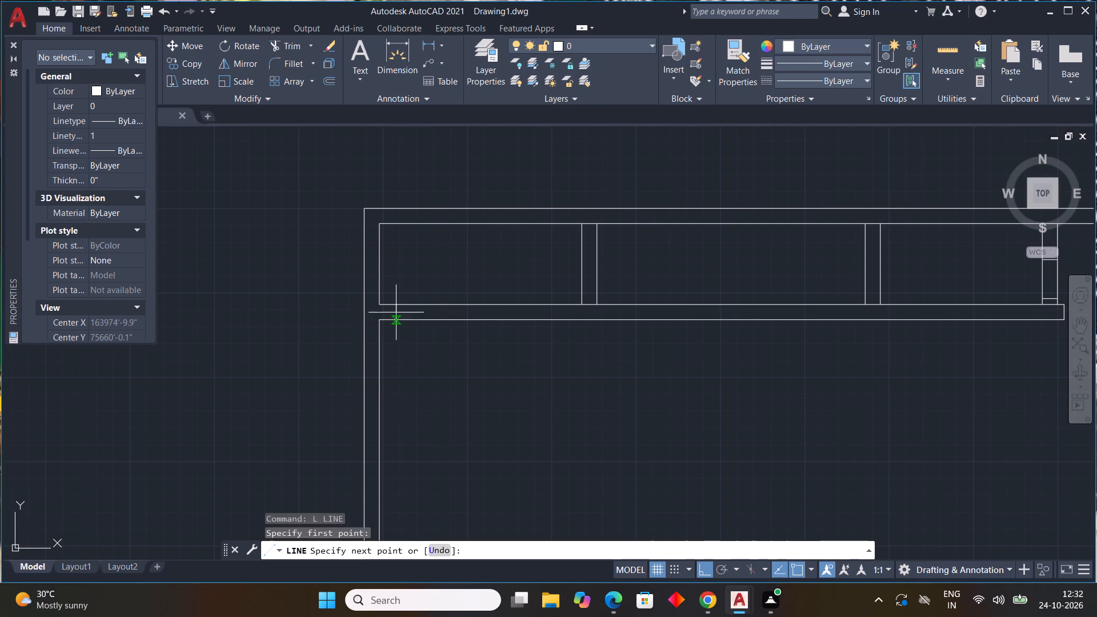
{"action": "left_click", "coordinate": [396, 318]}
{"action": "key", "text": "Escape"}
{"action": "key", "text": "space"}
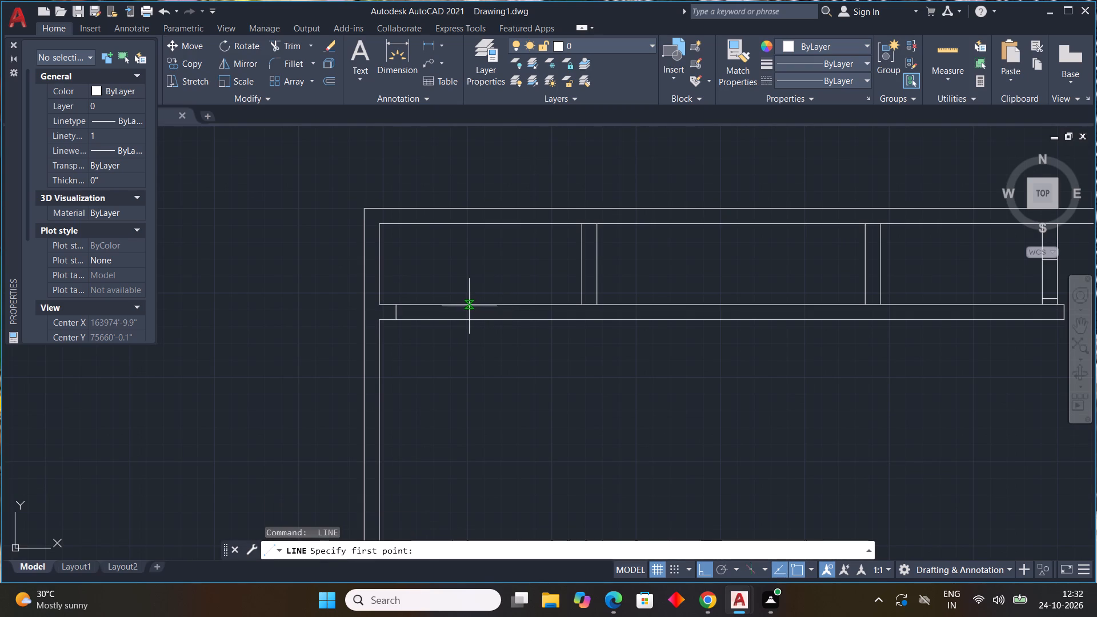
{"action": "left_click", "coordinate": [469, 306]}
{"action": "left_click", "coordinate": [474, 319]}
{"action": "key", "text": "Escape"}
Trim both cross wall lines between the two new jamb lines to open the doorway into the leftmost room.
{"action": "scroll", "coordinate": [525, 308], "scroll_direction": "down", "scroll_amount": 1}
{"action": "middle_click_drag", "start_coordinate": [525, 308], "coordinate": [480, 284]}
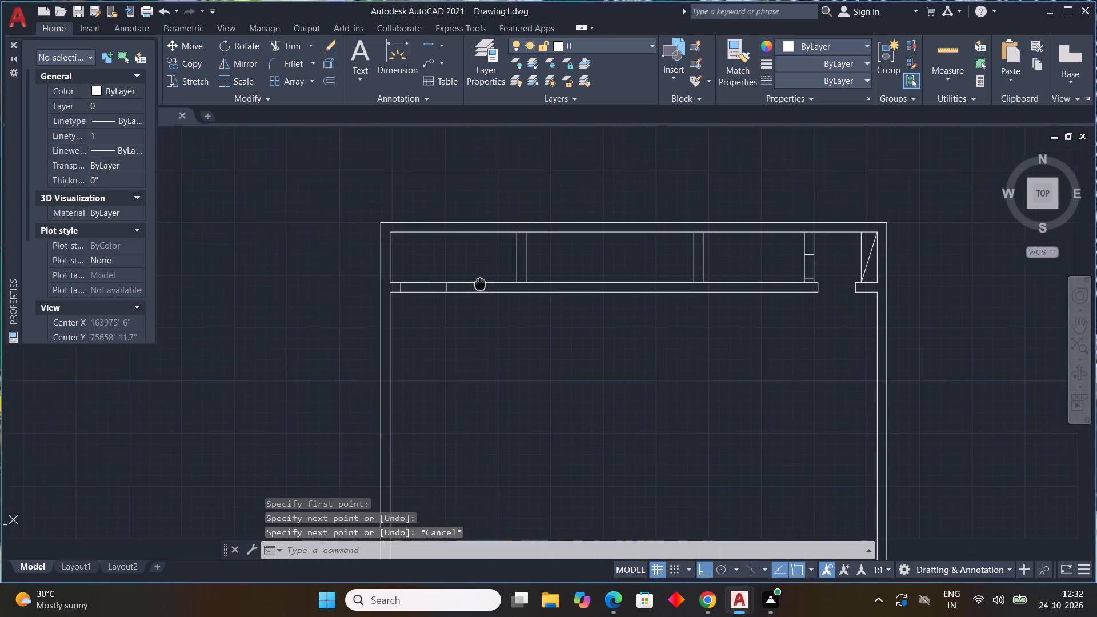
{"action": "middle_click_drag", "start_coordinate": [480, 284], "coordinate": [477, 283]}
{"action": "type", "text": "TR"}
{"action": "key", "text": "space"}
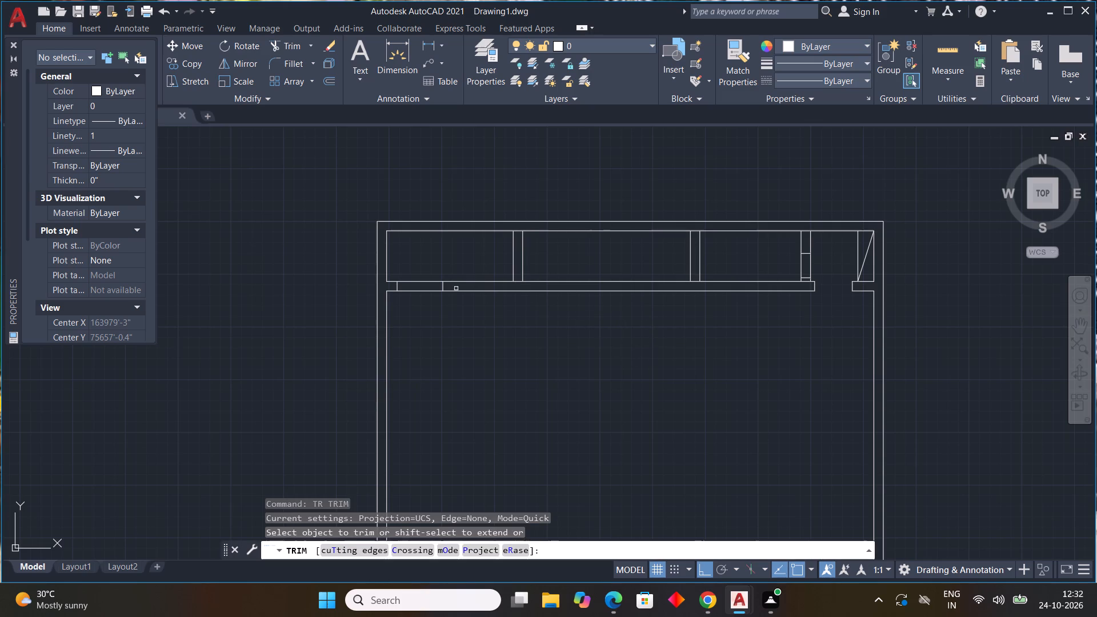
{"action": "left_click_drag", "start_coordinate": [405, 262], "coordinate": [402, 327]}
{"action": "key", "text": "Escape"}
{"action": "key", "text": "Escape"}
{"action": "key", "text": "Escape"}
{"action": "key", "text": "Escape"}
{"action": "key", "text": "Escape"}
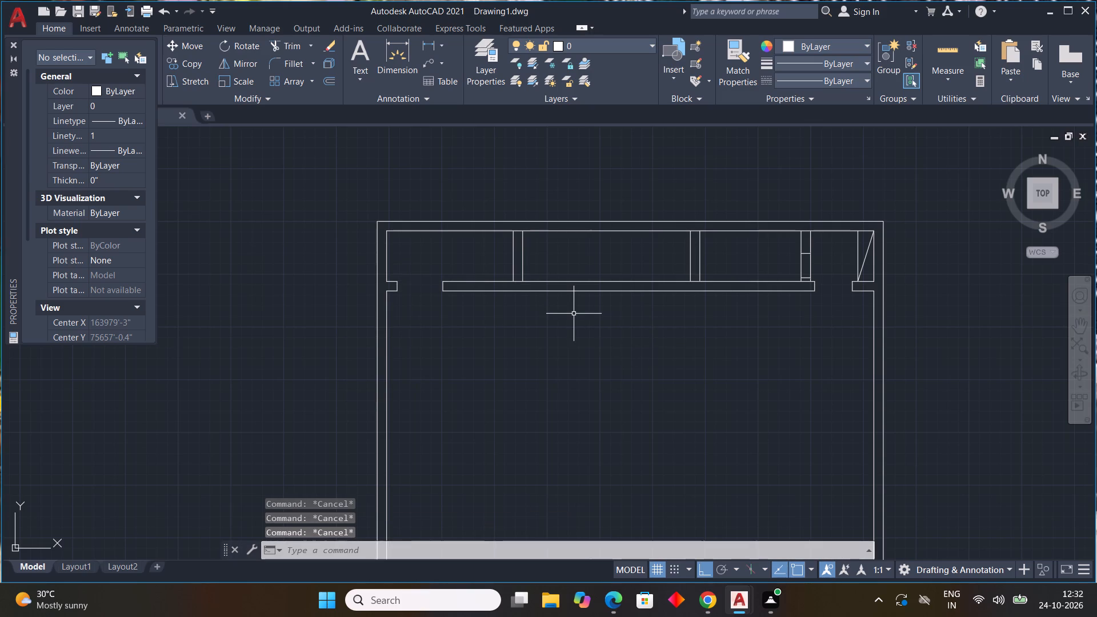
Trim the third partition's lines between its two jambs, plus the cross wall's upper line segment under the remaining partition stub.
{"action": "scroll", "coordinate": [574, 314], "scroll_direction": "down", "scroll_amount": 2}
{"action": "middle_click_drag", "start_coordinate": [567, 312], "coordinate": [426, 232]}
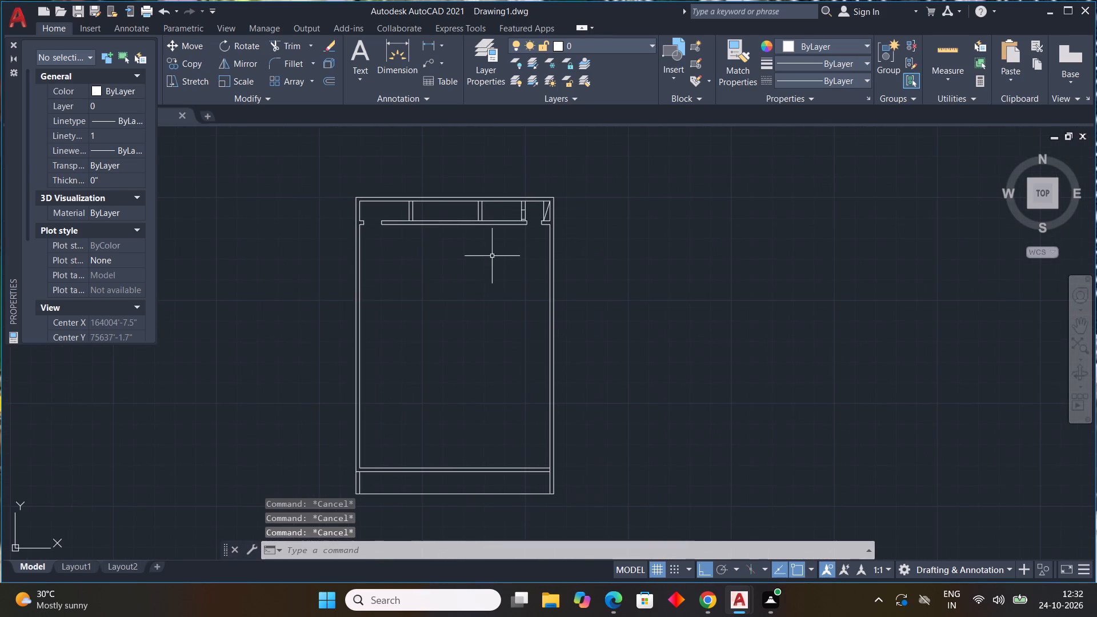
{"action": "scroll", "coordinate": [501, 256], "scroll_direction": "up", "scroll_amount": 2}
{"action": "middle_click_drag", "start_coordinate": [503, 286], "coordinate": [560, 355]}
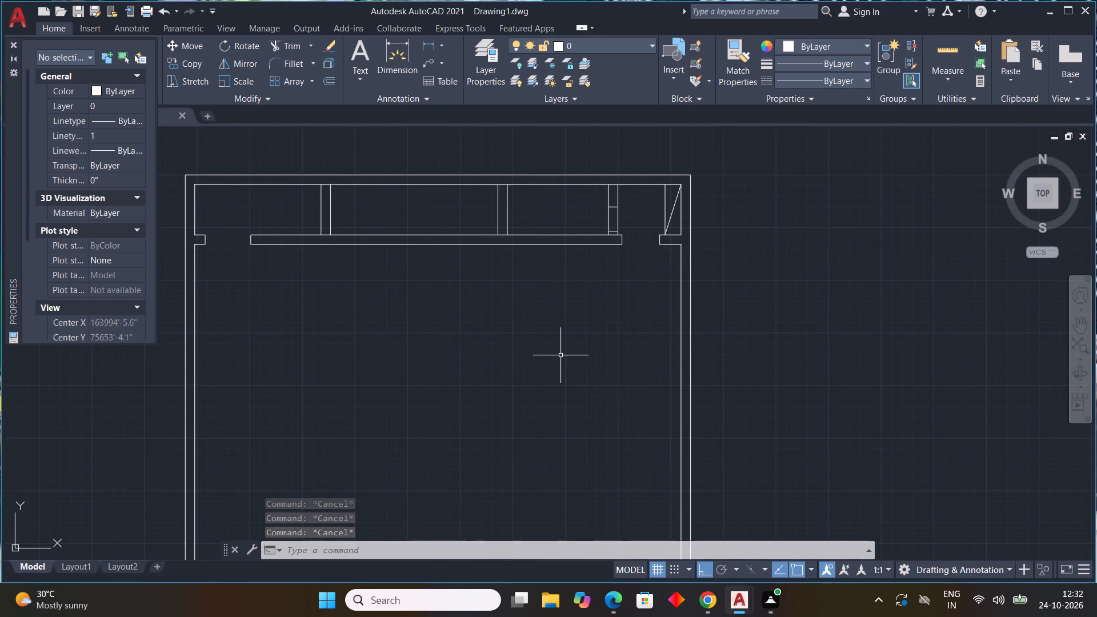
{"action": "key", "text": "space"}
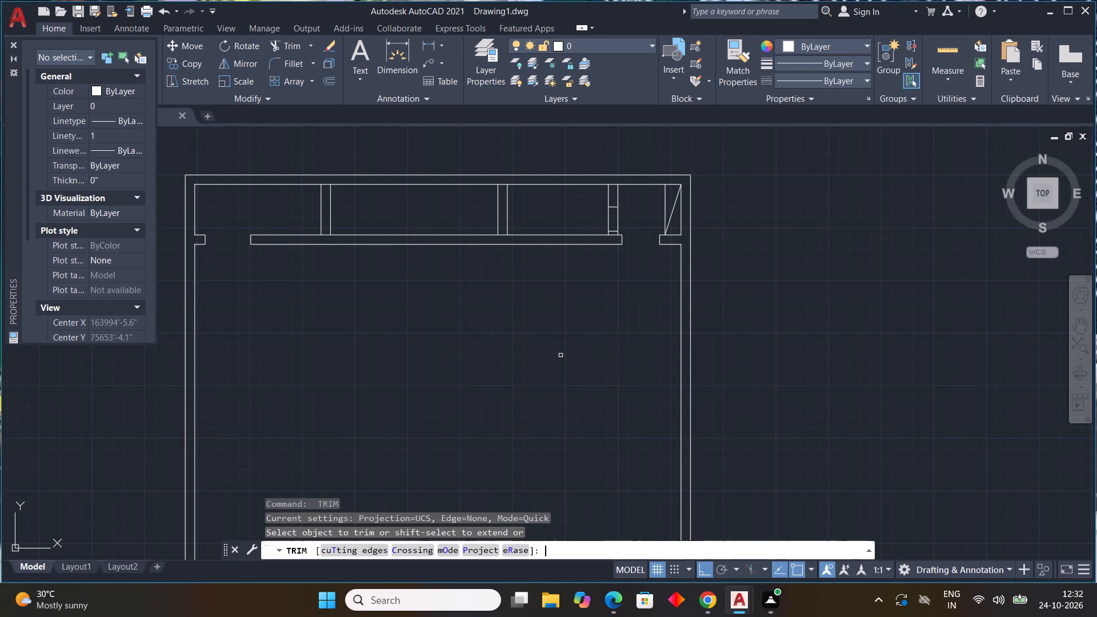
{"action": "left_click_drag", "start_coordinate": [602, 222], "coordinate": [646, 230]}
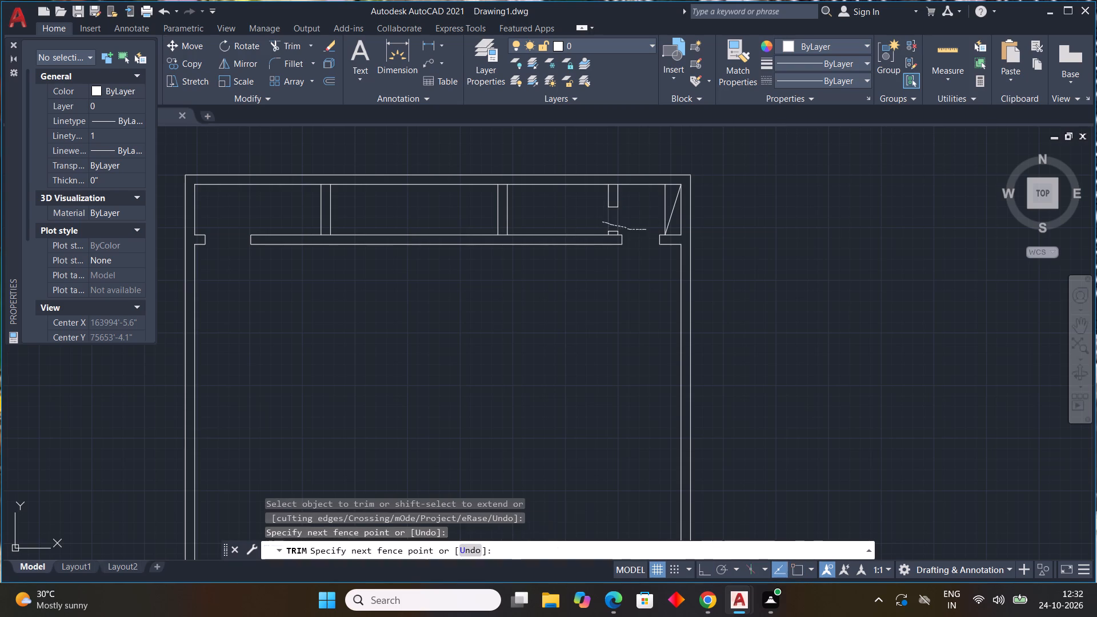
{"action": "left_click", "coordinate": [612, 235]}
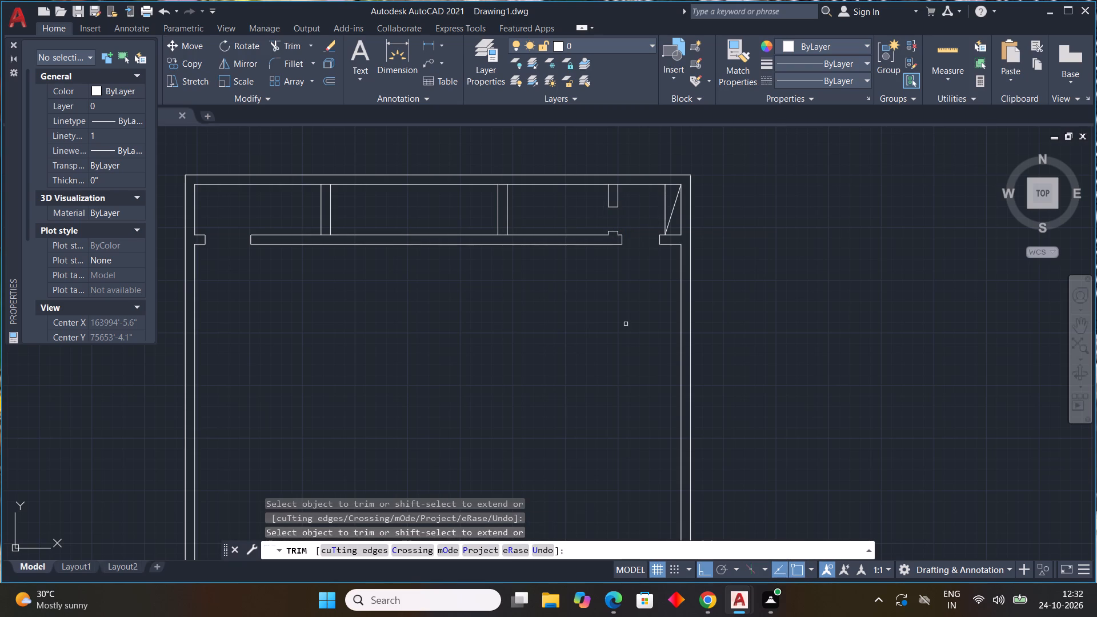
{"action": "key", "text": "Escape"}
{"action": "key", "text": "Escape"}
{"action": "key", "text": "Escape"}
{"action": "key", "text": "Escape"}
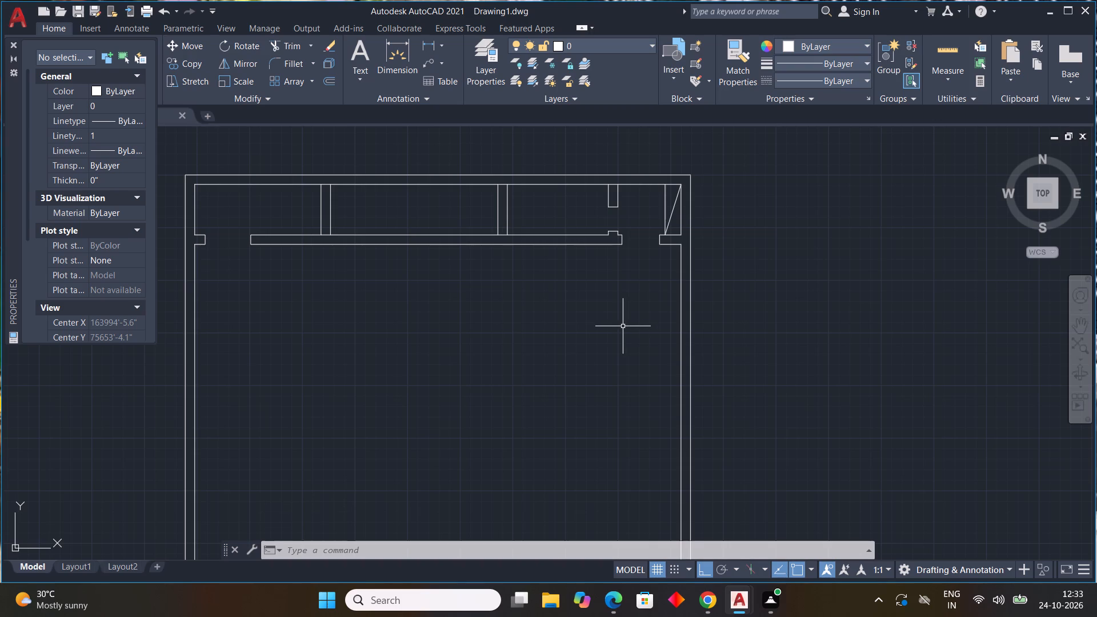
Offset the inner line of the right outer wall 17'0" toward the building interior, below the cross wall.
{"action": "scroll", "coordinate": [699, 282], "scroll_direction": "down", "scroll_amount": 1}
{"action": "scroll", "coordinate": [718, 294], "scroll_direction": "up", "scroll_amount": 1}
{"action": "middle_click_drag", "start_coordinate": [724, 271], "coordinate": [728, 254]}
{"action": "scroll", "coordinate": [771, 266], "scroll_direction": "down", "scroll_amount": 3}
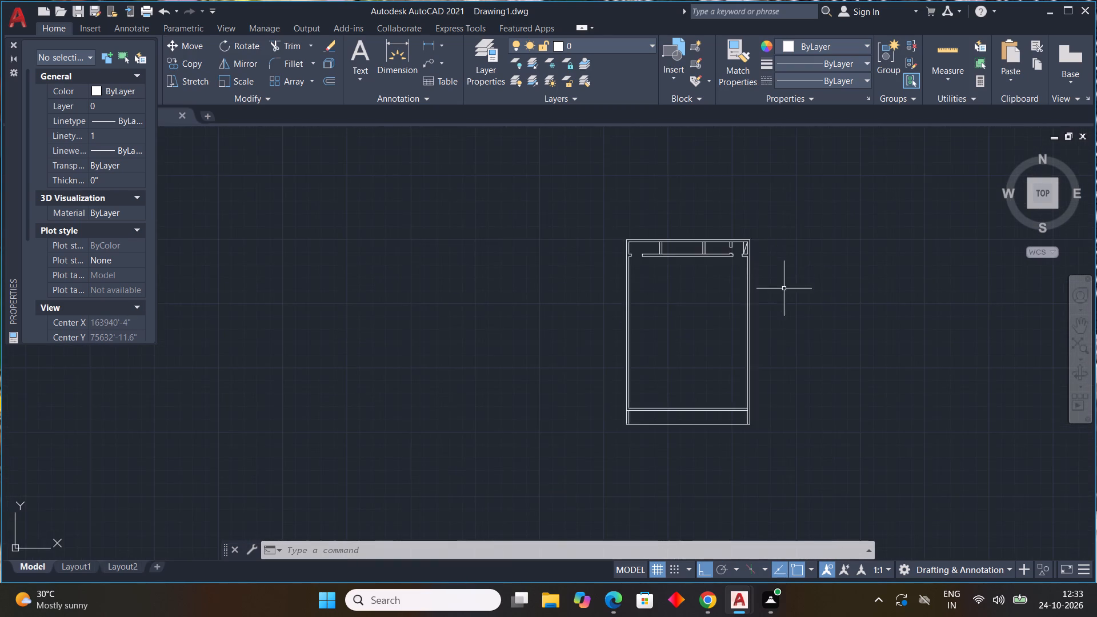
{"action": "scroll", "coordinate": [786, 291], "scroll_direction": "up", "scroll_amount": 1}
{"action": "middle_click", "coordinate": [772, 266]}
{"action": "scroll", "coordinate": [706, 303], "scroll_direction": "up", "scroll_amount": 1}
{"action": "middle_click_drag", "start_coordinate": [706, 303], "coordinate": [640, 321]}
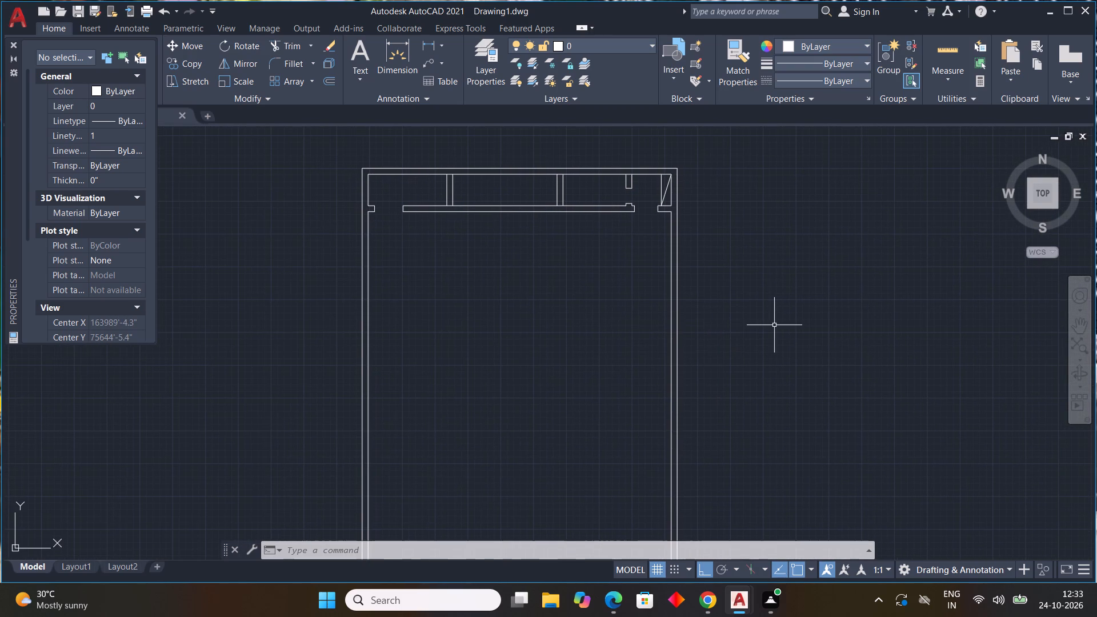
{"action": "type", "text": "OFF"}
{"action": "key", "text": "space"}
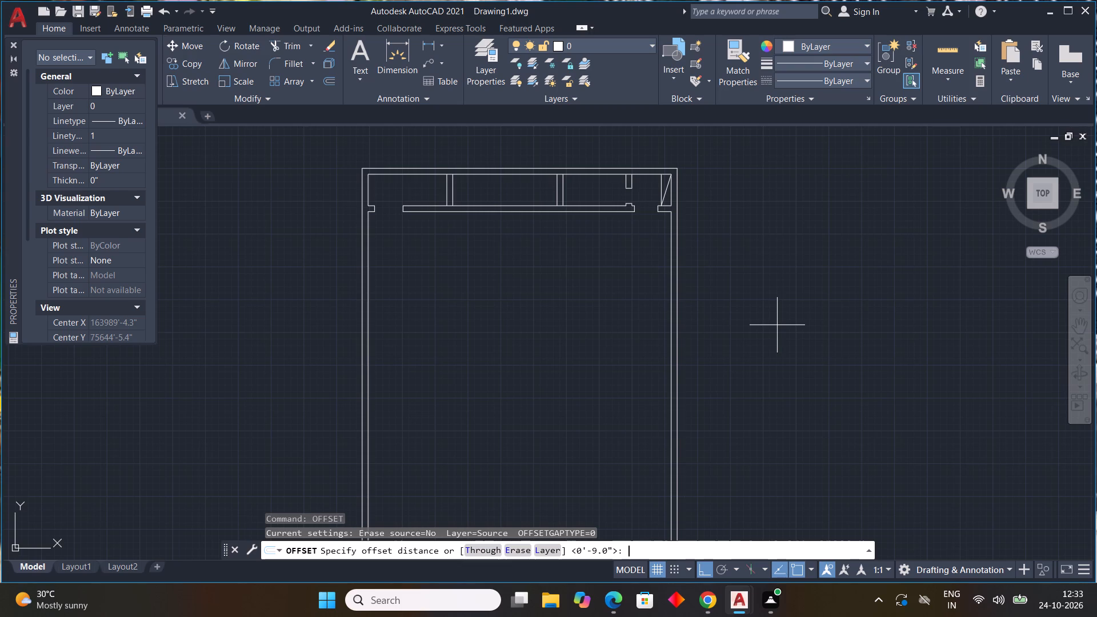
{"action": "type", "text": "17'0\""}
{"action": "key", "text": "Return"}
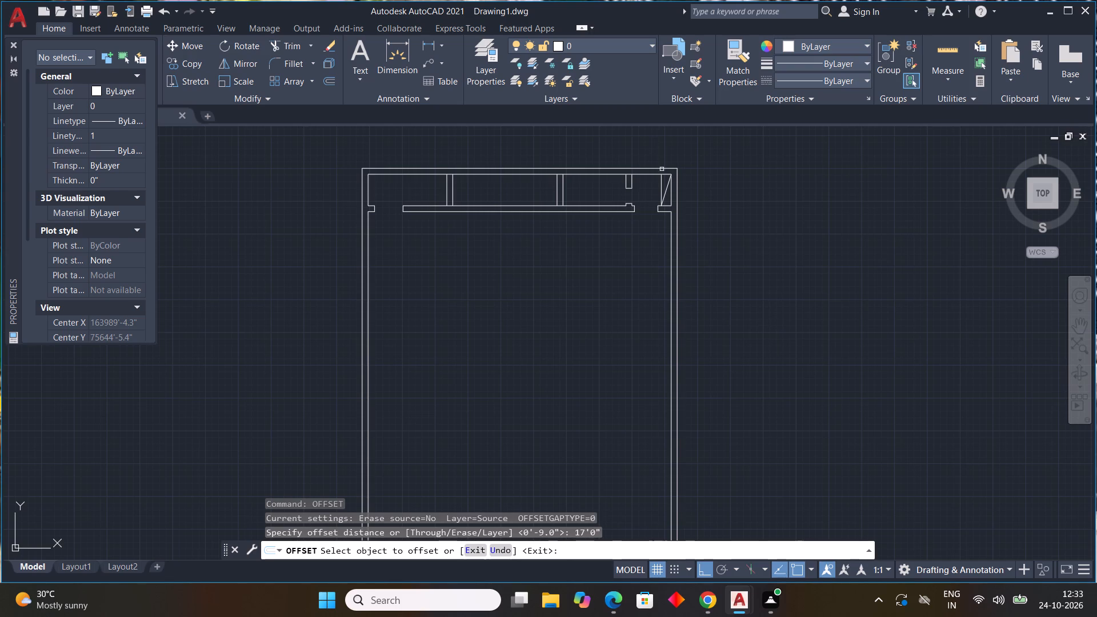
{"action": "left_click", "coordinate": [670, 280]}
{"action": "left_click", "coordinate": [660, 286]}
{"action": "key", "text": "Escape"}
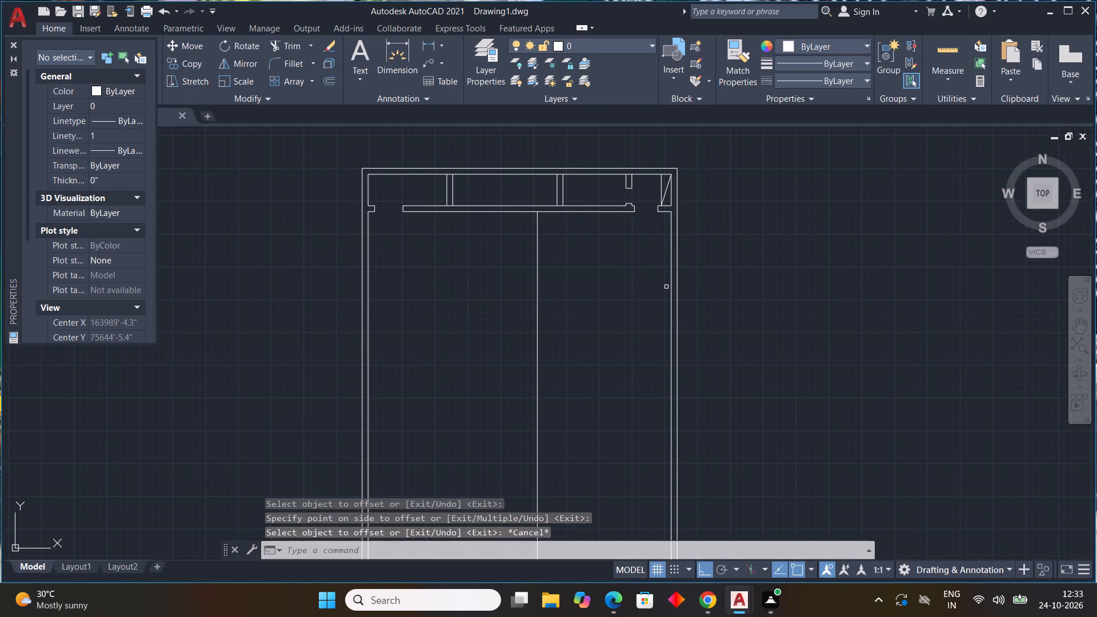
{"action": "key", "text": "Escape"}
{"action": "key", "text": "Escape"}
Offset the new interior vertical line 9" to its left to form a double-line wall.
{"action": "key", "text": "space"}
{"action": "type", "text": "9"}
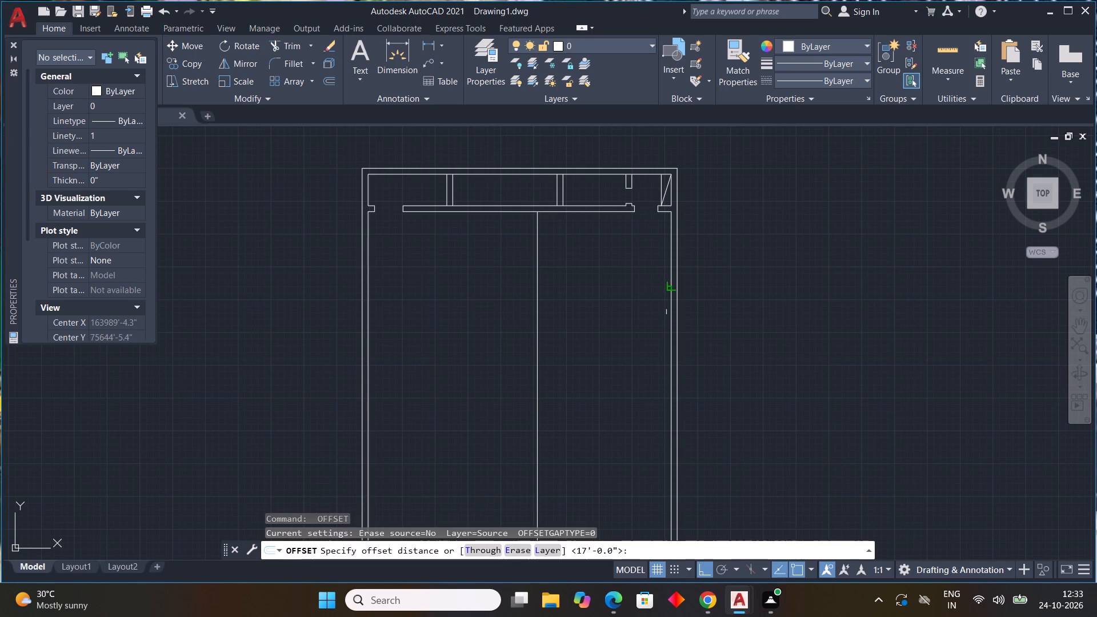
{"action": "key", "text": "shift+quotedbl"}
{"action": "key", "text": "Return"}
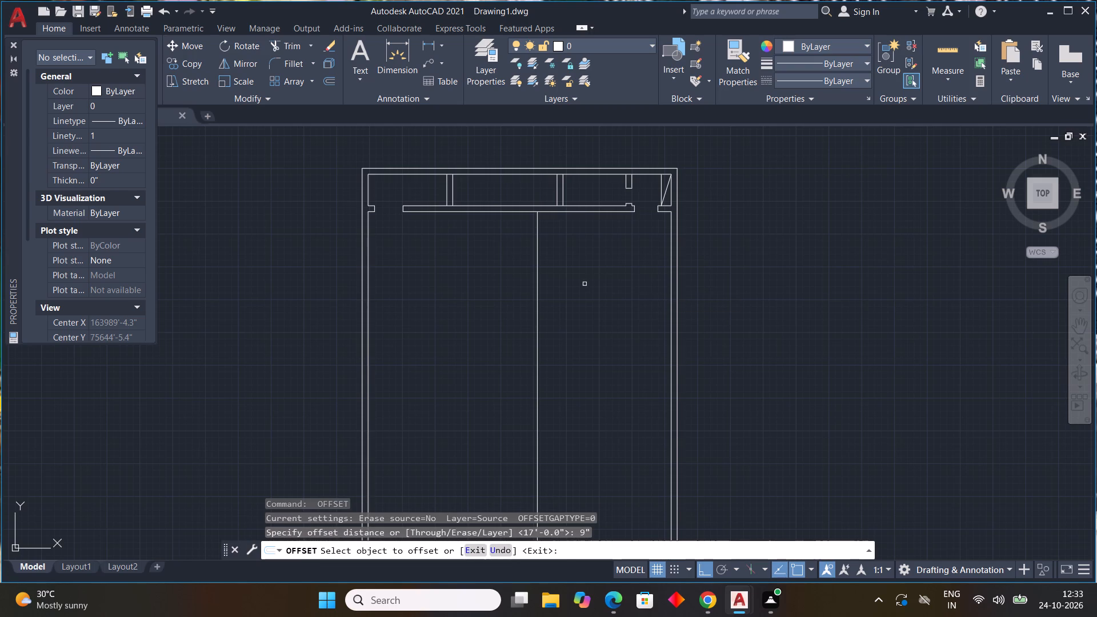
{"action": "left_click", "coordinate": [539, 287]}
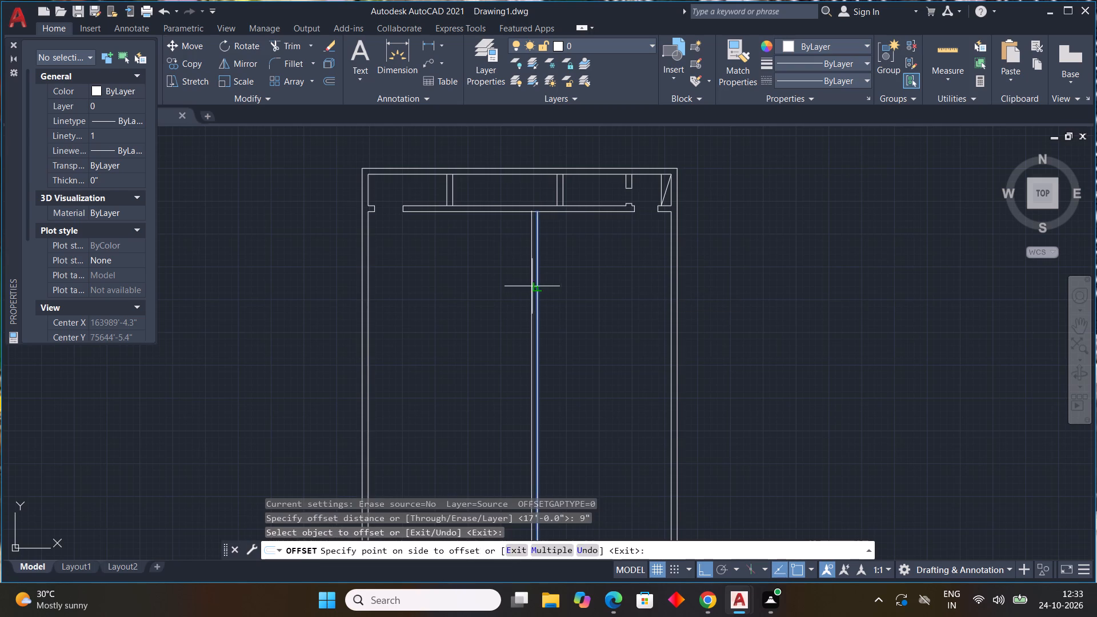
{"action": "left_click", "coordinate": [527, 287]}
{"action": "key", "text": "Escape"}
{"action": "key", "text": "Escape"}
{"action": "key", "text": "Escape"}
{"action": "key", "text": "Escape"}
{"action": "key", "text": "Escape"}
{"action": "key", "text": "Escape"}
{"action": "key", "text": "Escape"}
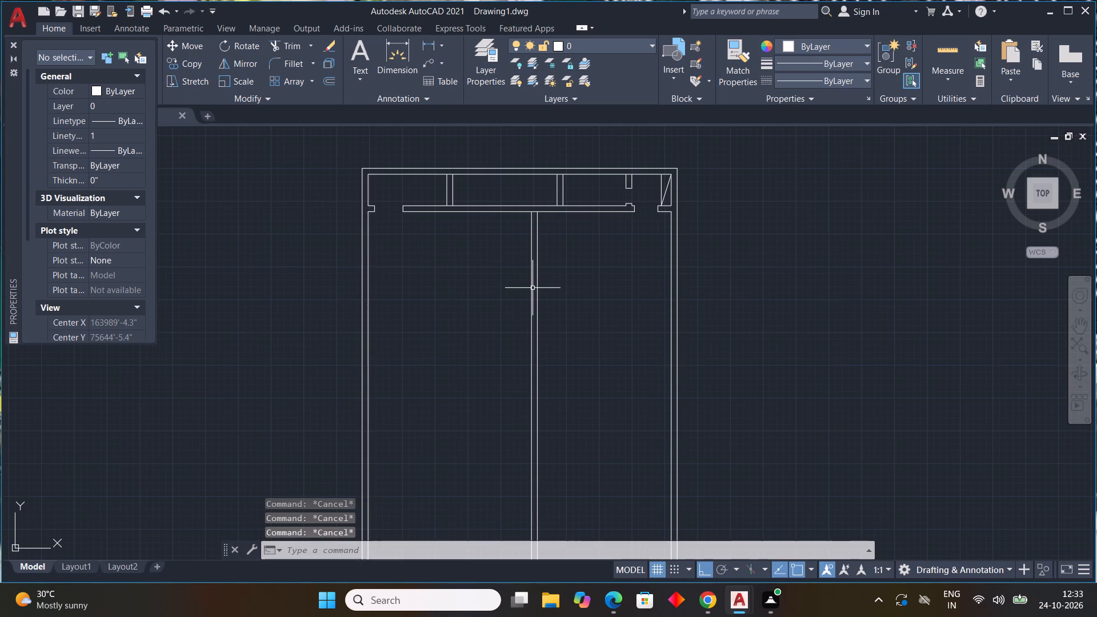
Start another Offset with a distance of 14'0".
{"action": "key", "text": "space"}
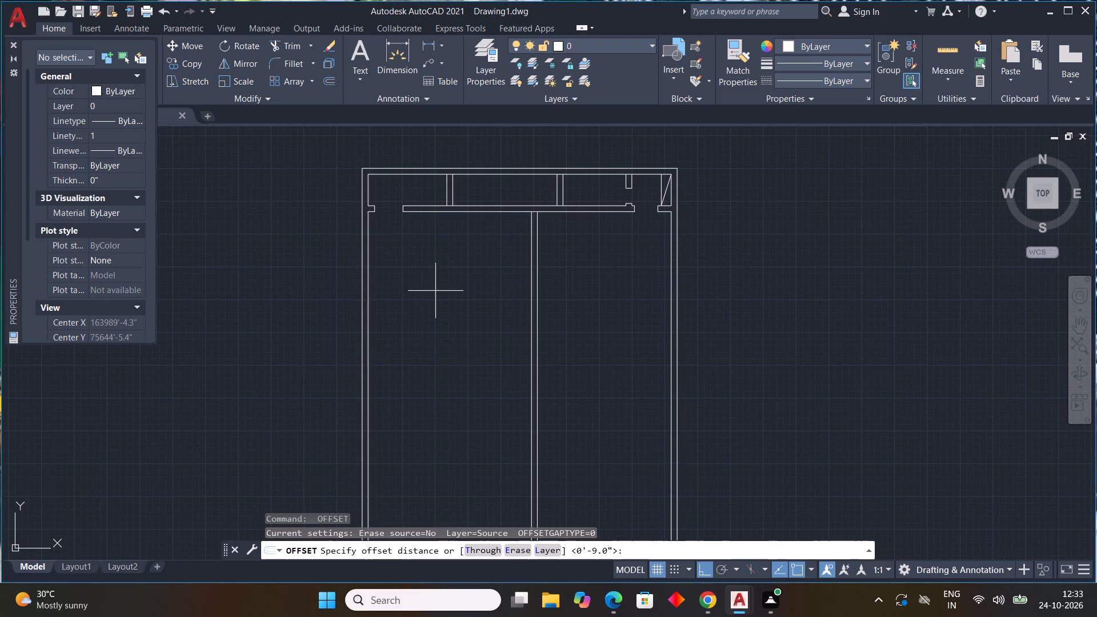
{"action": "type", "text": "14'0"}
{"action": "key", "text": "shift+quotedbl"}
{"action": "key", "text": "Return"}
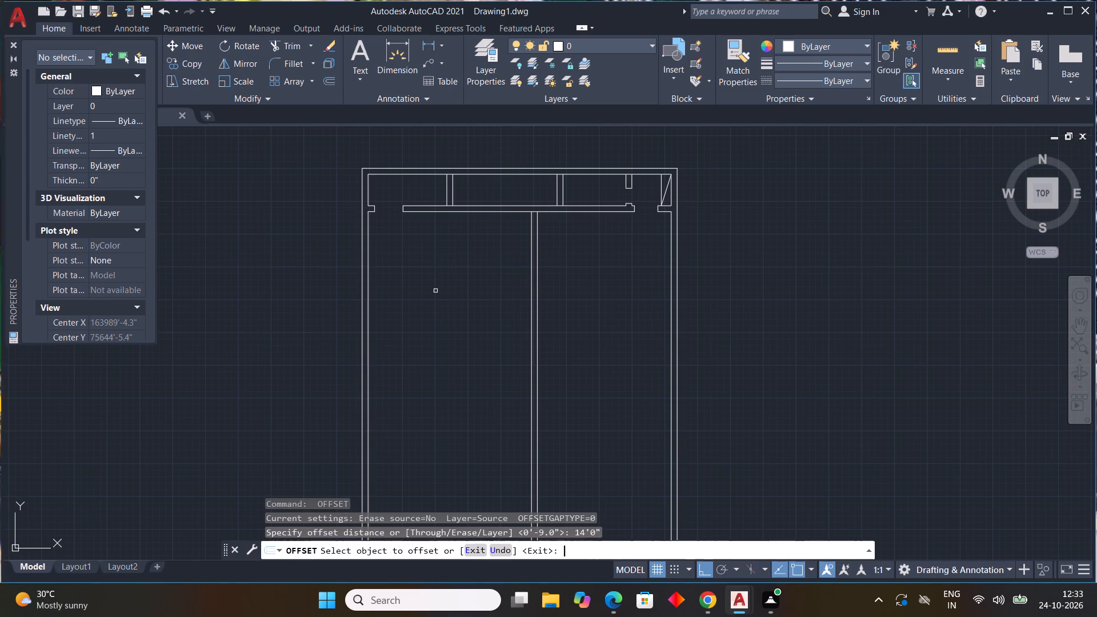
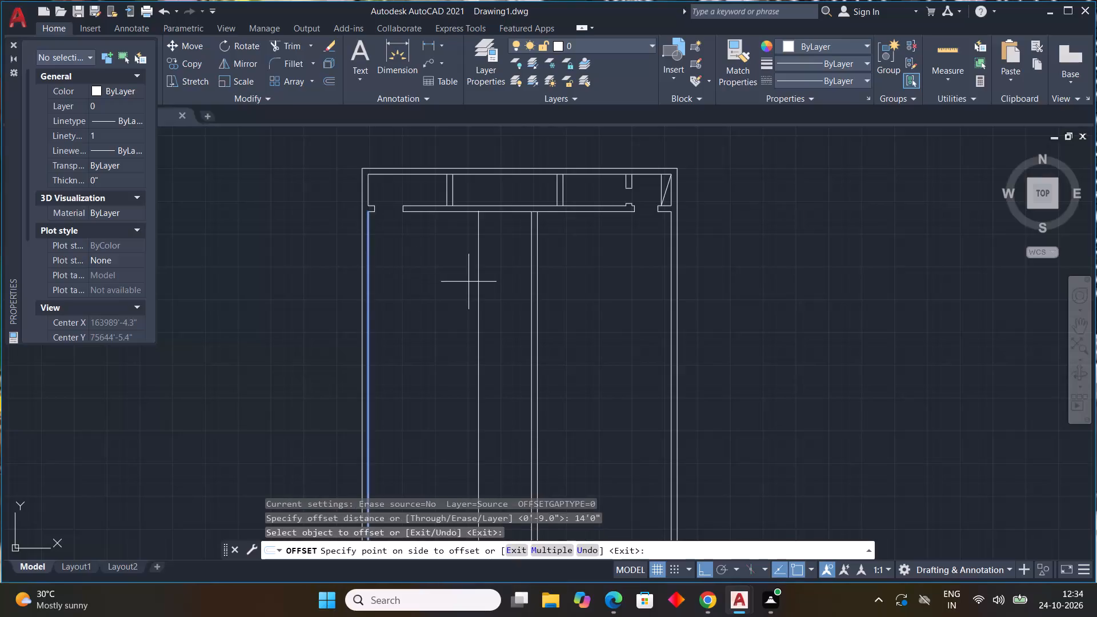
Offset the inner line of the left outer wall 14'0" toward the building interior, below the cross wall.
{"action": "left_click", "coordinate": [470, 283]}
{"action": "key", "text": "Escape"}
{"action": "key", "text": "Escape"}
{"action": "key", "text": "Escape"}
{"action": "key", "text": "Escape"}
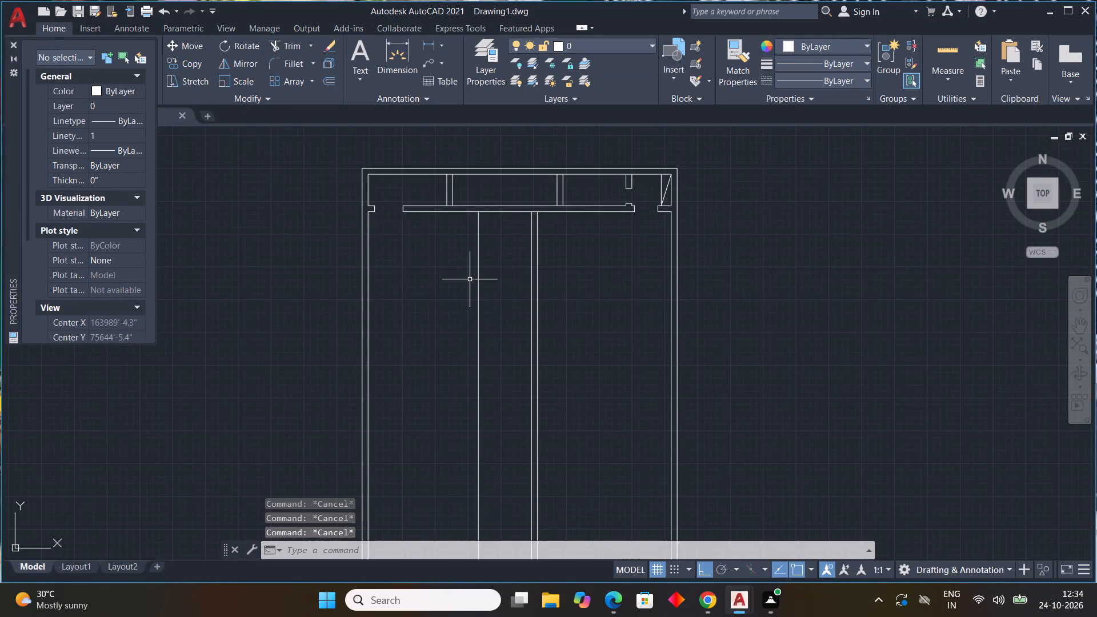
Offset the new interior vertical line 9" to its right to form a double-line wall.
{"action": "key", "text": "space"}
{"action": "type", "text": "9"}
{"action": "key", "text": "shift+quotedbl"}
{"action": "key", "text": "Return"}
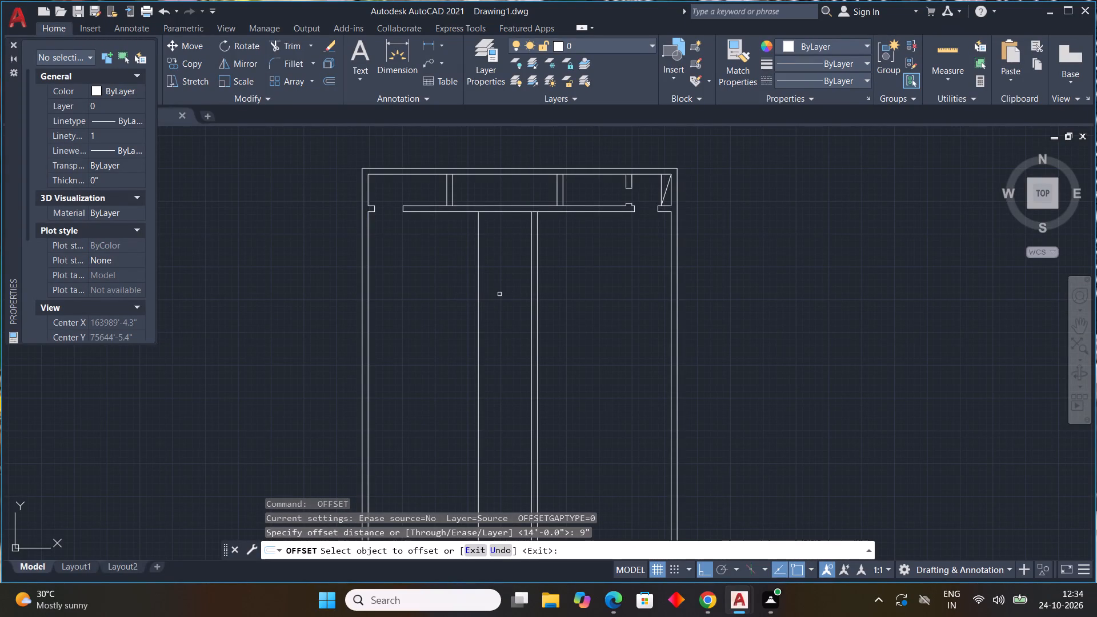
{"action": "left_click", "coordinate": [478, 293]}
{"action": "left_click", "coordinate": [510, 291]}
{"action": "key", "text": "Escape"}
{"action": "key", "text": "Escape"}
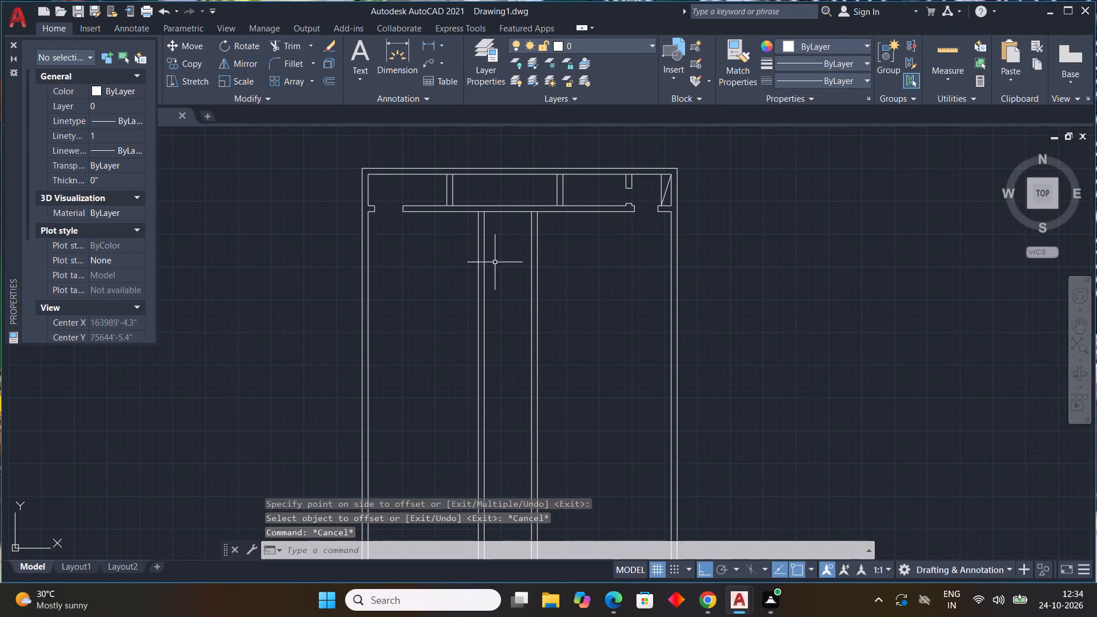
{"action": "key", "text": "Escape"}
Stretch the upper ends of the two interior vertical walls' facing lines up to the cross wall's upper line.
{"action": "scroll", "coordinate": [487, 230], "scroll_direction": "up", "scroll_amount": 3}
{"action": "middle_click_drag", "start_coordinate": [474, 237], "coordinate": [474, 359]}
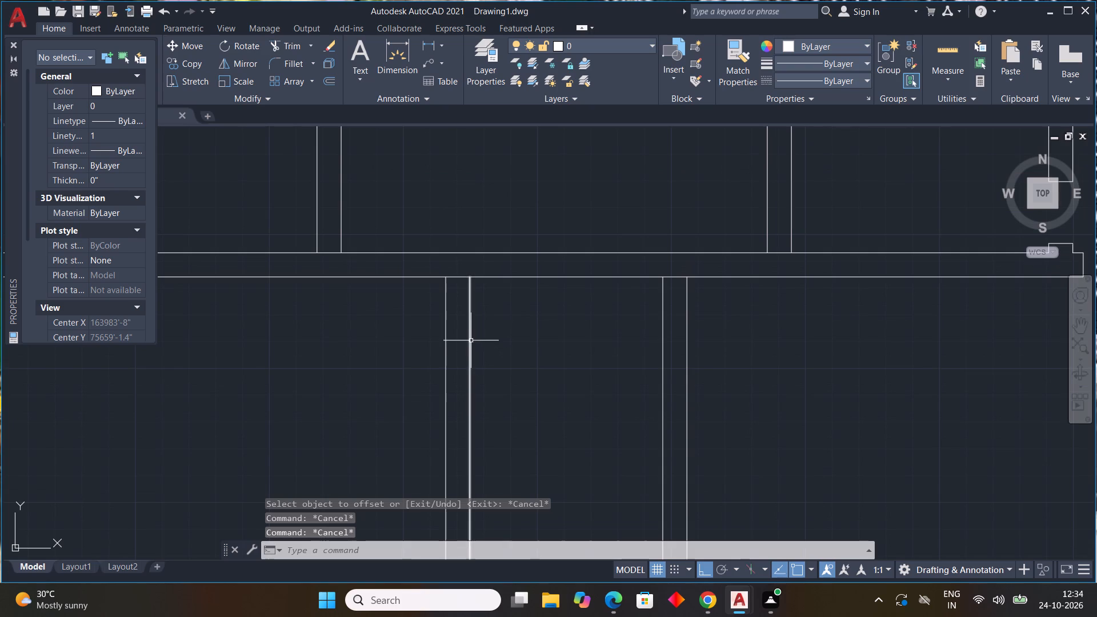
{"action": "left_click", "coordinate": [470, 308]}
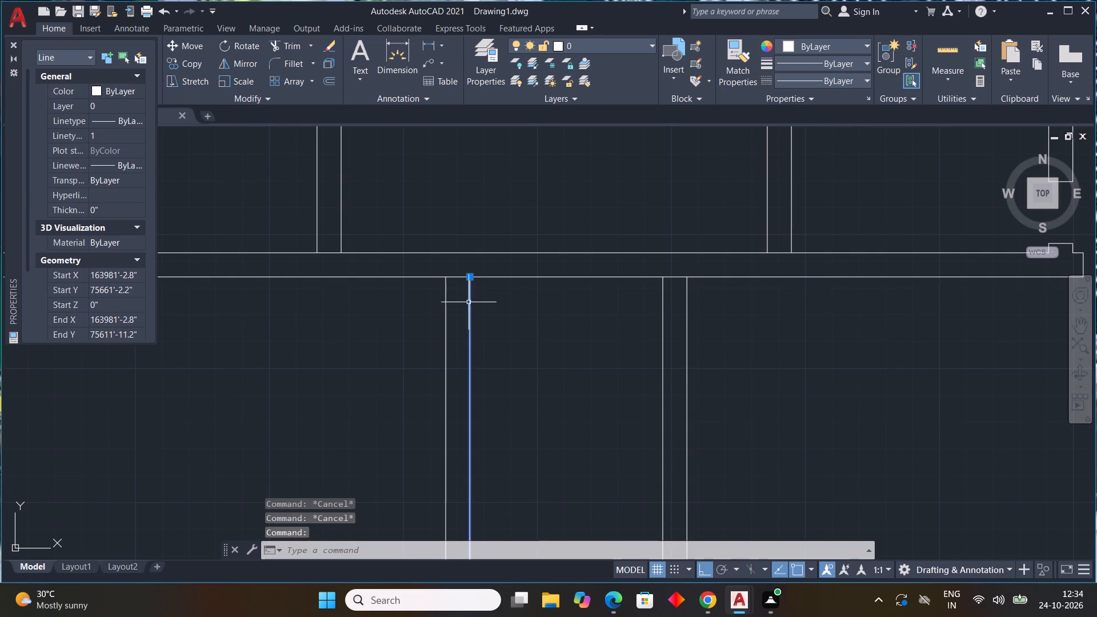
{"action": "left_click", "coordinate": [472, 277]}
{"action": "left_click", "coordinate": [474, 251]}
{"action": "key", "text": "Escape"}
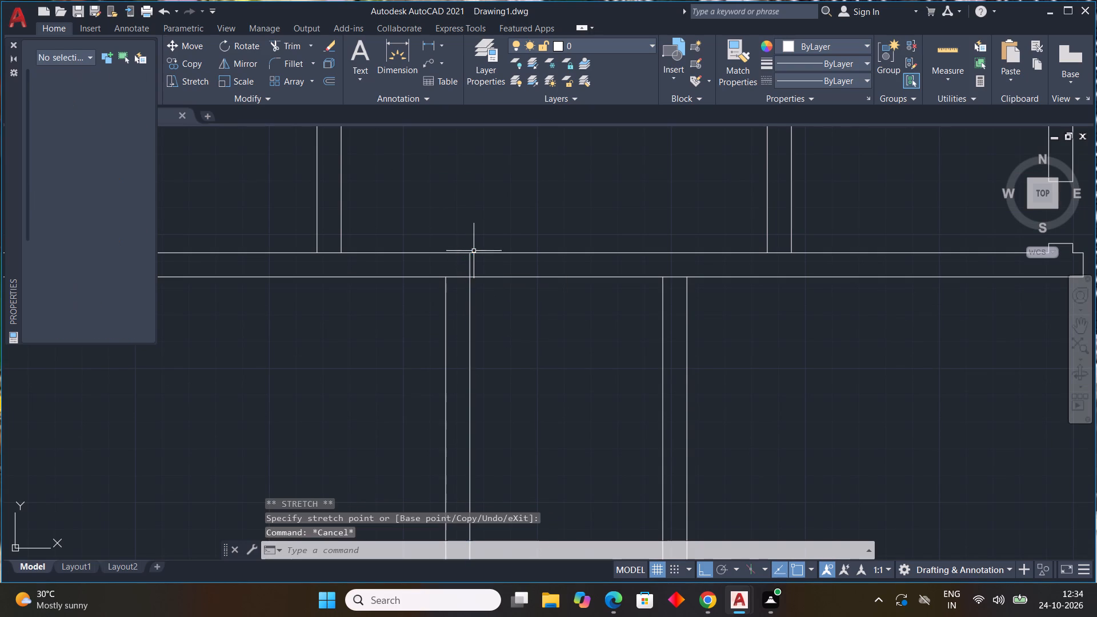
{"action": "left_click", "coordinate": [662, 319]}
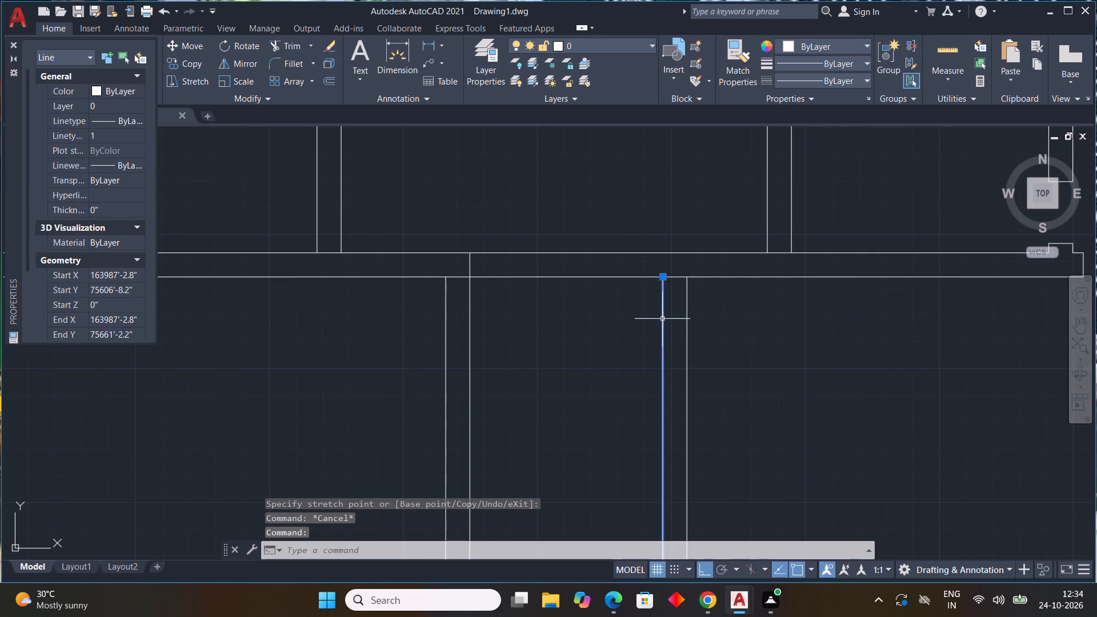
{"action": "left_click", "coordinate": [660, 275]}
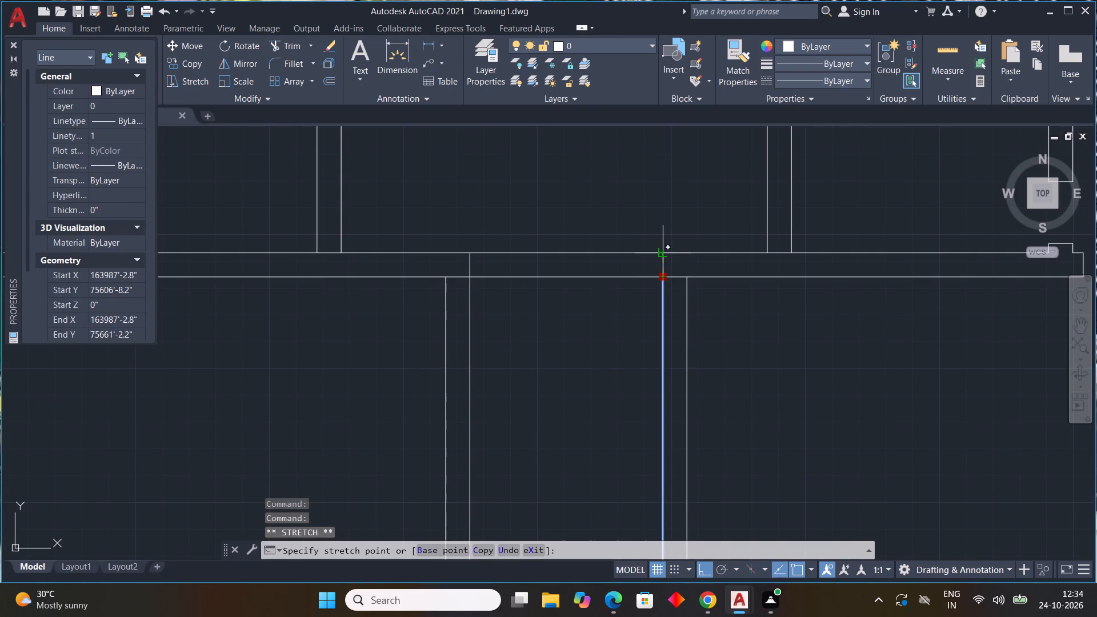
{"action": "left_click", "coordinate": [664, 253]}
{"action": "key", "text": "Escape"}
Draw two short vertical lines across the cross wall's thickness, one near each full-height upper partition, outside the interior vertical walls.
{"action": "middle_click_drag", "start_coordinate": [756, 380], "coordinate": [755, 416]}
{"action": "scroll", "coordinate": [756, 380], "scroll_direction": "down", "scroll_amount": 1}
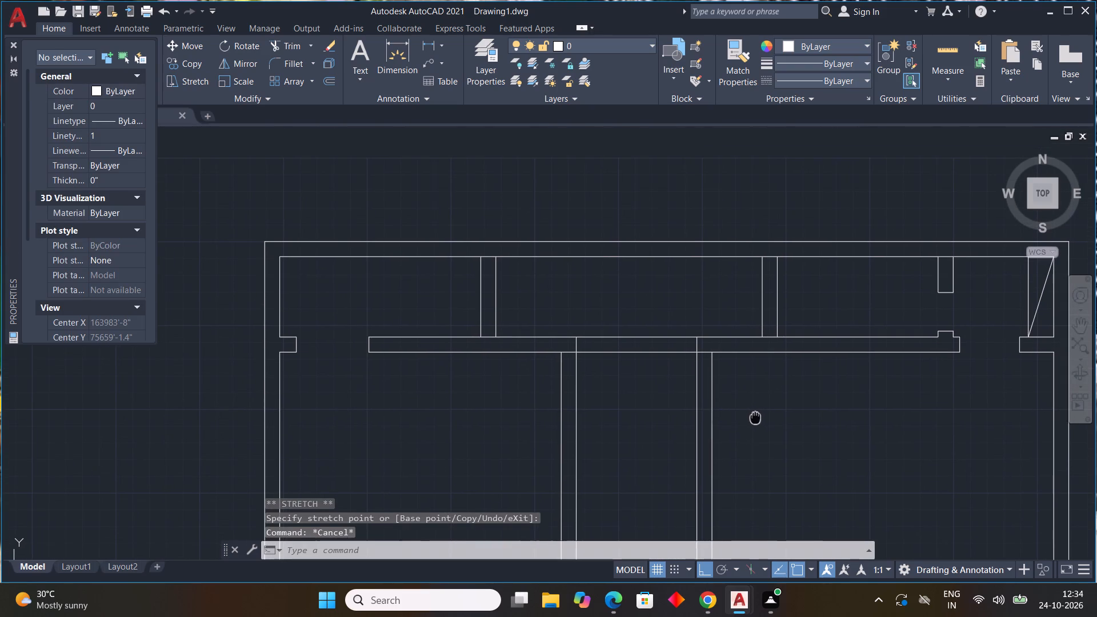
{"action": "type", "text": "L"}
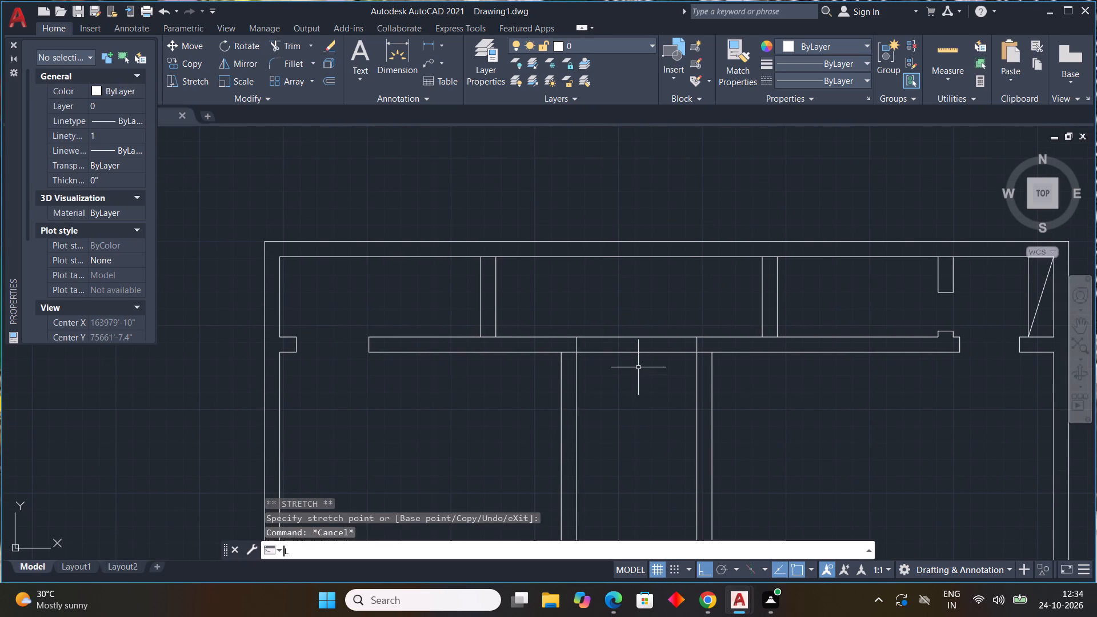
{"action": "key", "text": "space"}
{"action": "scroll", "coordinate": [504, 336], "scroll_direction": "up", "scroll_amount": 2}
{"action": "left_click", "coordinate": [502, 336]}
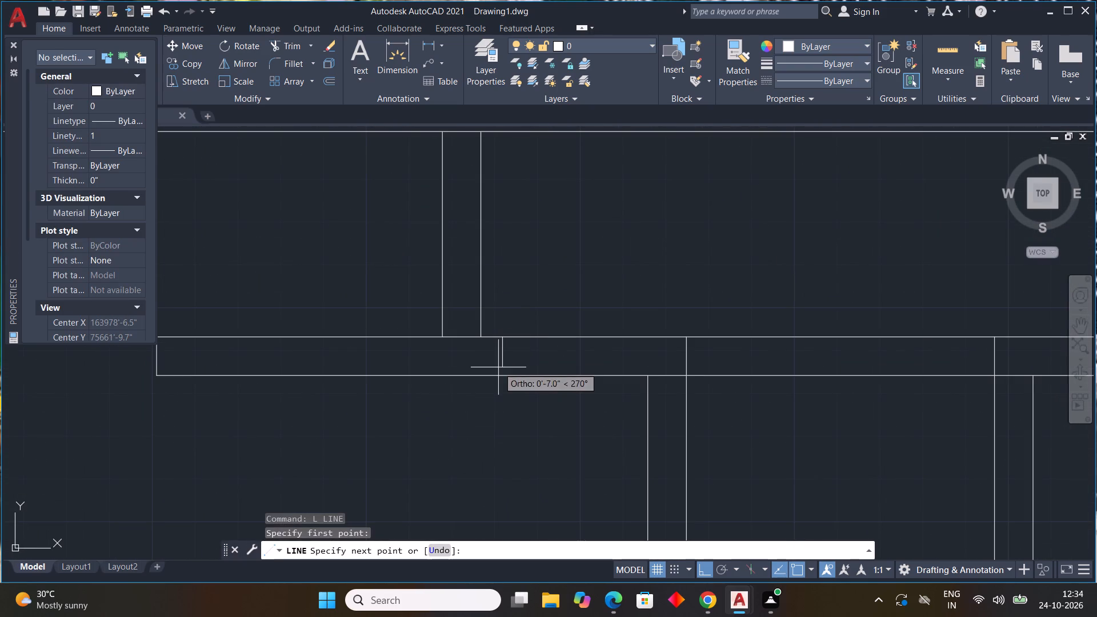
{"action": "left_click", "coordinate": [503, 375]}
{"action": "key", "text": "Escape"}
{"action": "key", "text": "space"}
{"action": "middle_click_drag", "start_coordinate": [694, 398], "coordinate": [532, 410]}
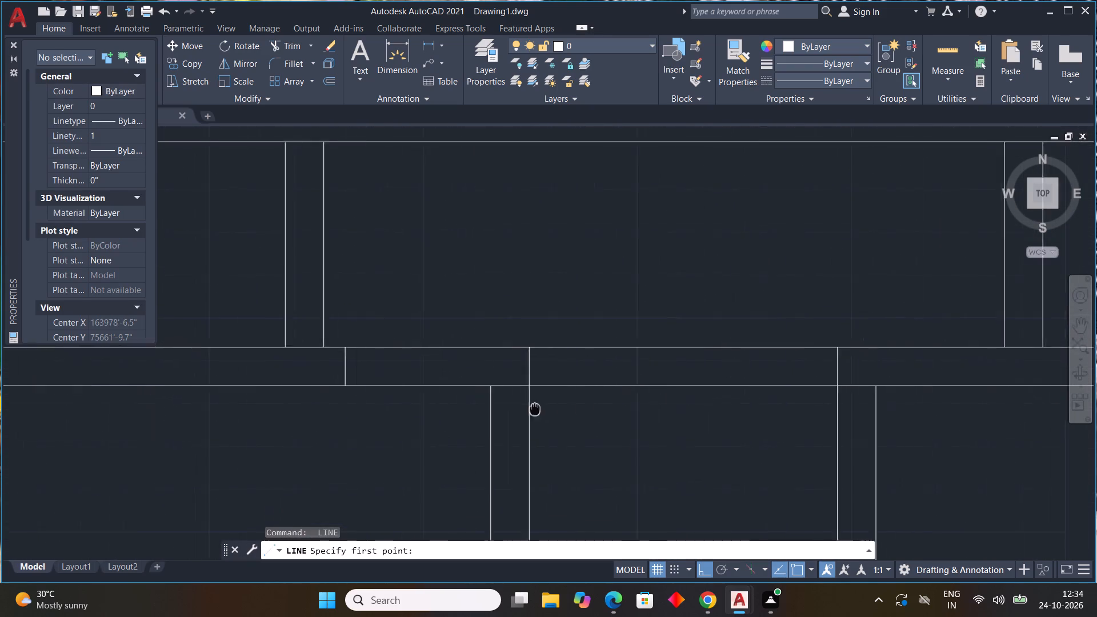
{"action": "middle_click_drag", "start_coordinate": [532, 410], "coordinate": [311, 415]}
{"action": "middle_click", "coordinate": [311, 415]}
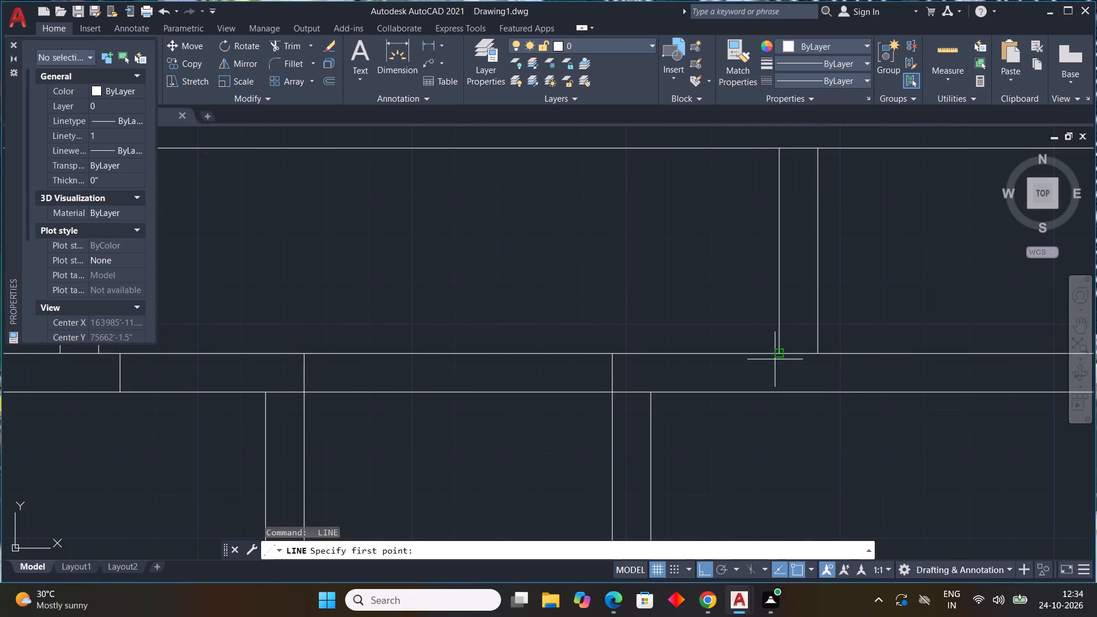
{"action": "left_click", "coordinate": [759, 355]}
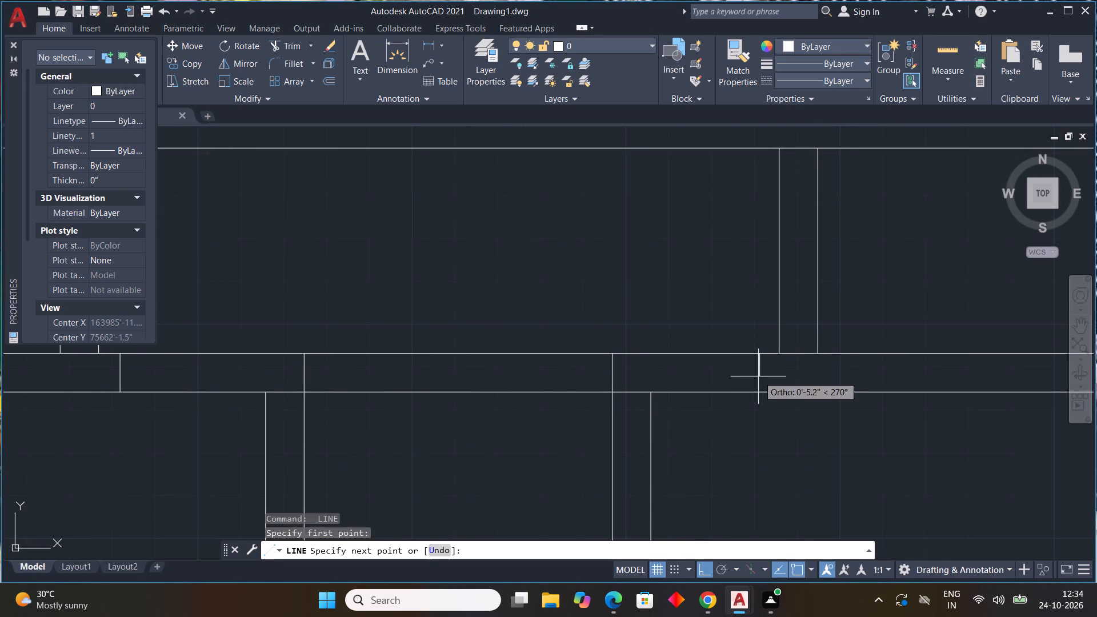
{"action": "left_click", "coordinate": [758, 391]}
{"action": "key", "text": "Escape"}
Trim the top outer wall's inner line between the double lines of the two full-height upper partitions.
{"action": "scroll", "coordinate": [837, 430], "scroll_direction": "down", "scroll_amount": 3}
{"action": "middle_click_drag", "start_coordinate": [840, 447], "coordinate": [800, 397]}
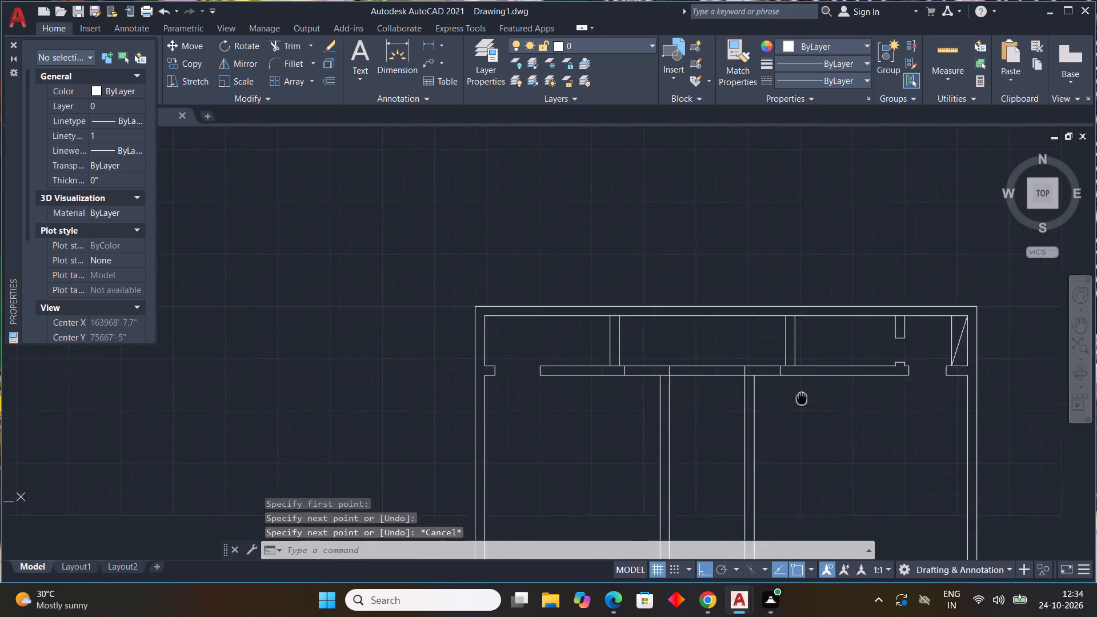
{"action": "middle_click_drag", "start_coordinate": [800, 397], "coordinate": [699, 338]}
{"action": "middle_click_drag", "start_coordinate": [691, 333], "coordinate": [668, 320]}
{"action": "middle_click_drag", "start_coordinate": [682, 357], "coordinate": [654, 299]}
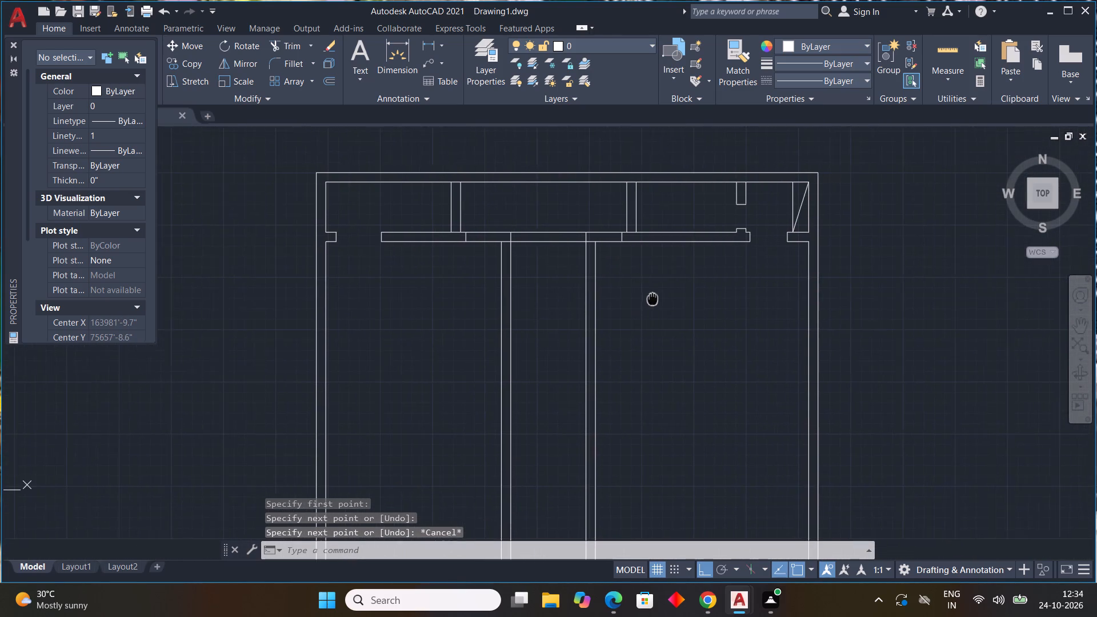
{"action": "middle_click_drag", "start_coordinate": [654, 299], "coordinate": [656, 301]}
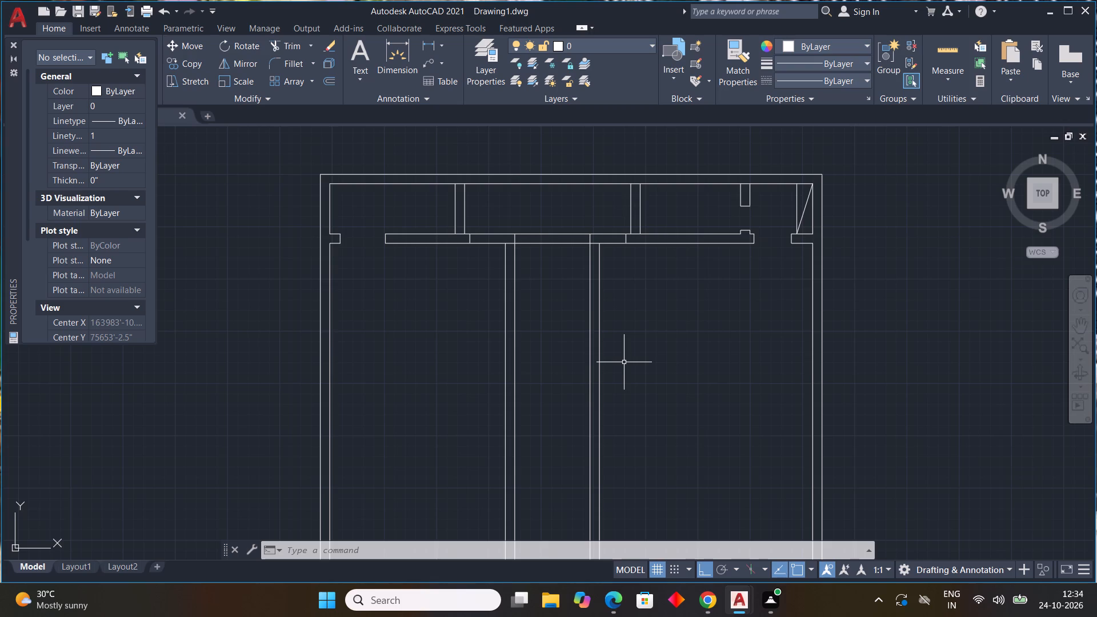
{"action": "key", "text": "Escape"}
{"action": "key", "text": "Escape"}
{"action": "key", "text": "Escape"}
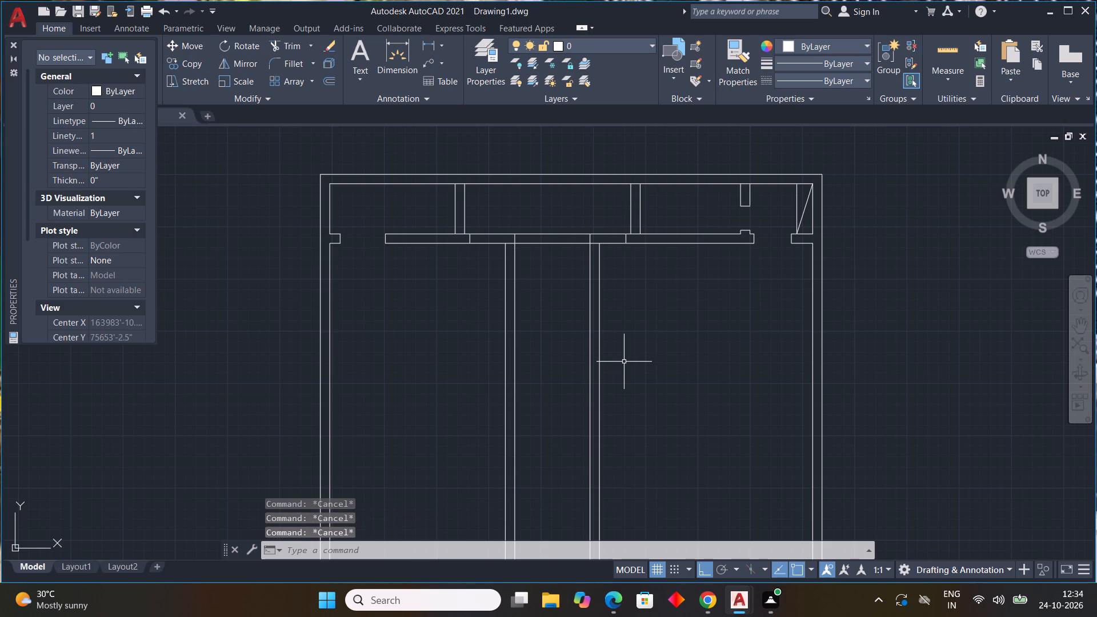
{"action": "type", "text": "TR"}
{"action": "key", "text": "space"}
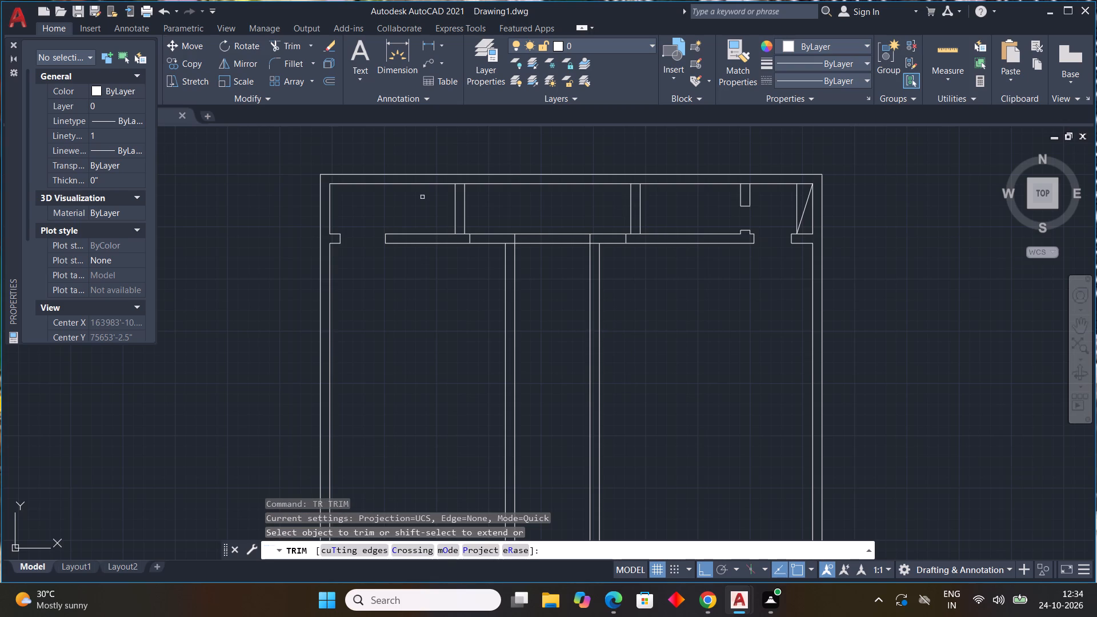
{"action": "left_click", "coordinate": [458, 185]}
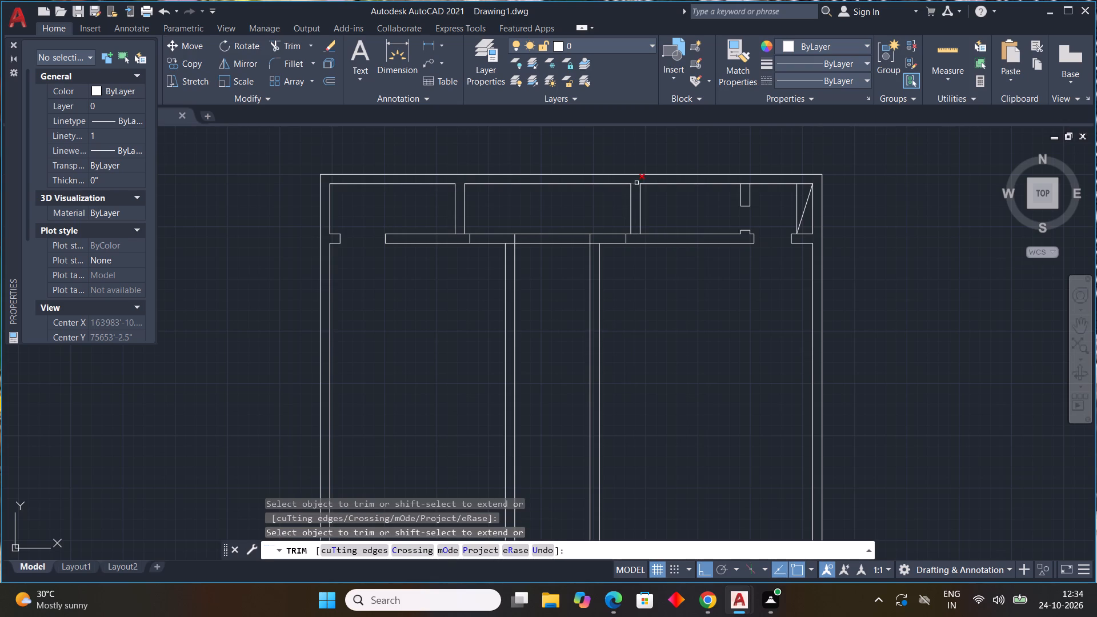
{"action": "left_click", "coordinate": [635, 183]}
{"action": "key", "text": "Escape"}
{"action": "key", "text": "Escape"}
{"action": "key", "text": "Escape"}
{"action": "key", "text": "Escape"}
{"action": "key", "text": "Escape"}
{"action": "key", "text": "Escape"}
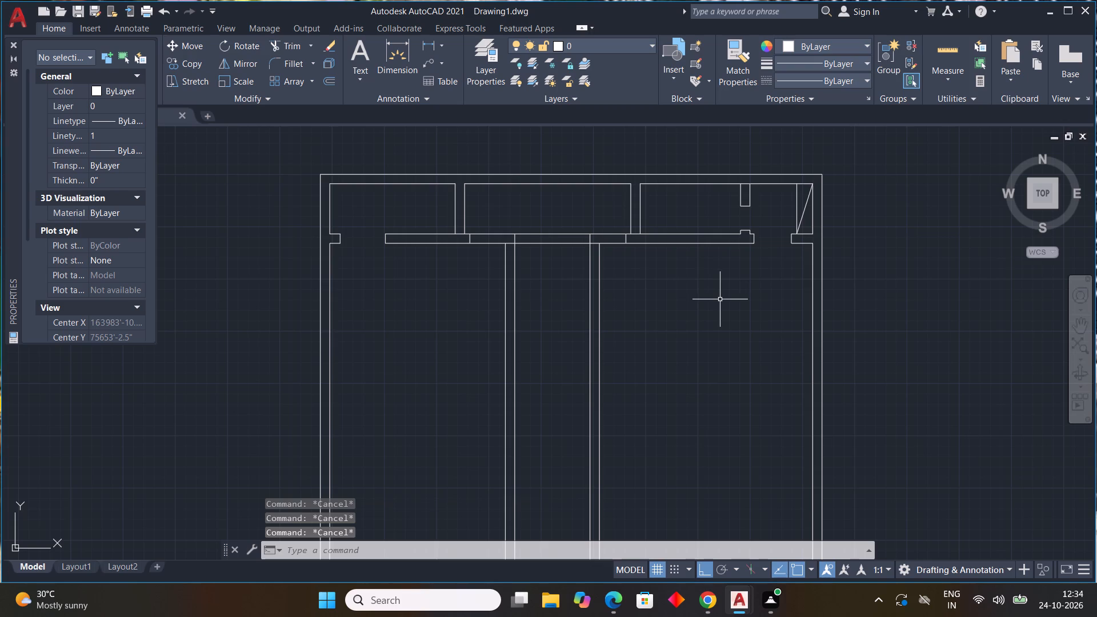
{"action": "key", "text": "Escape"}
{"action": "key", "text": "Escape"}
Offset the top outer wall's inner line segment between the two full-height partitions 8'0" downward.
{"action": "type", "text": "OFF"}
{"action": "key", "text": "space"}
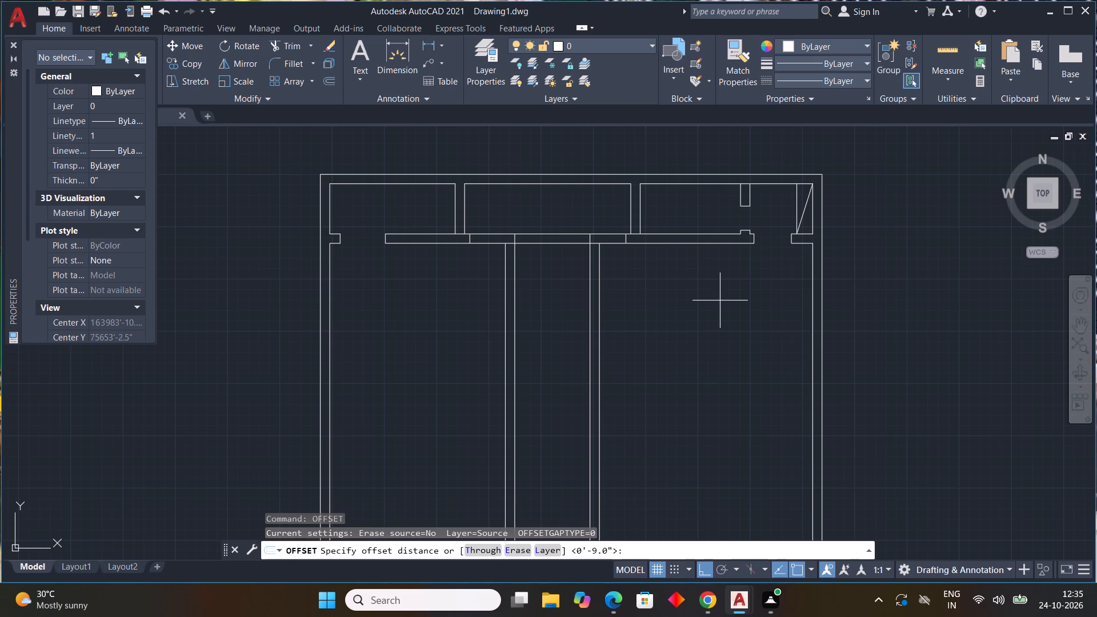
{"action": "type", "text": "8'0\""}
{"action": "key", "text": "Return"}
{"action": "left_click", "coordinate": [591, 185]}
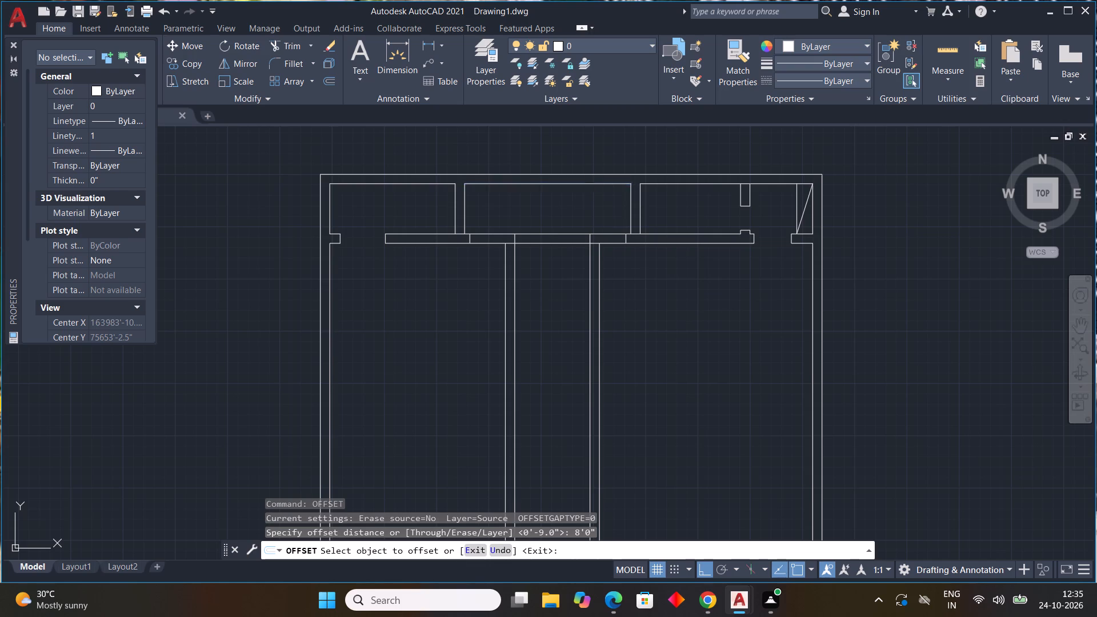
{"action": "left_click", "coordinate": [631, 364]}
{"action": "key", "text": "Escape"}
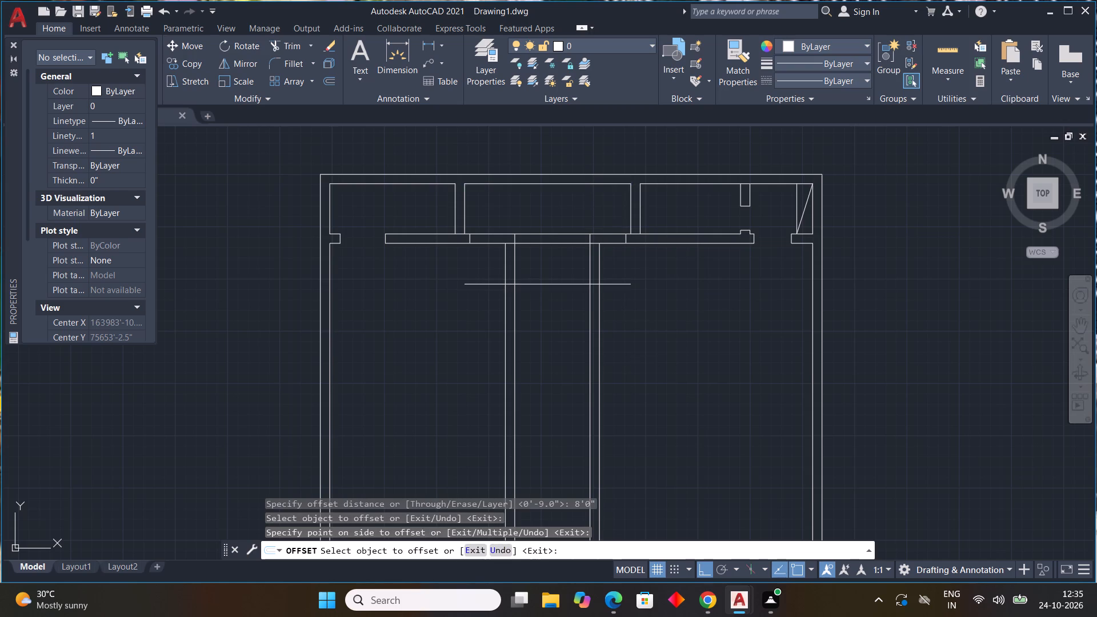
Offset the new horizontal line 9" downward to form a double-line wall across the two interior vertical walls.
{"action": "key", "text": "space"}
{"action": "type", "text": "9"}
{"action": "key", "text": "shift+quotedbl"}
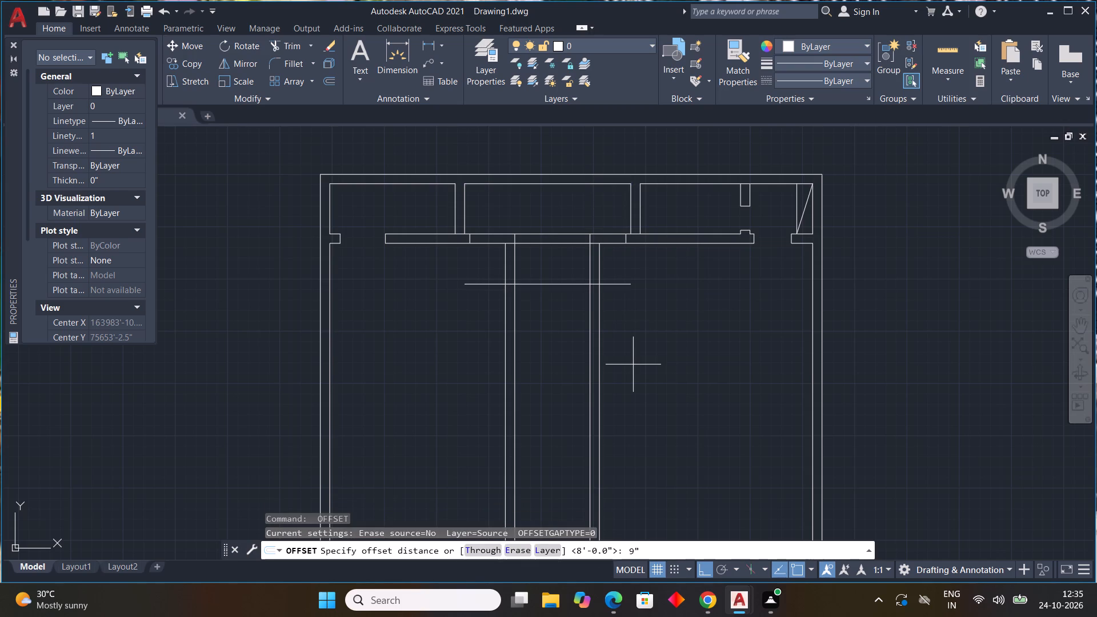
{"action": "key", "text": "Return"}
{"action": "left_click", "coordinate": [562, 283]}
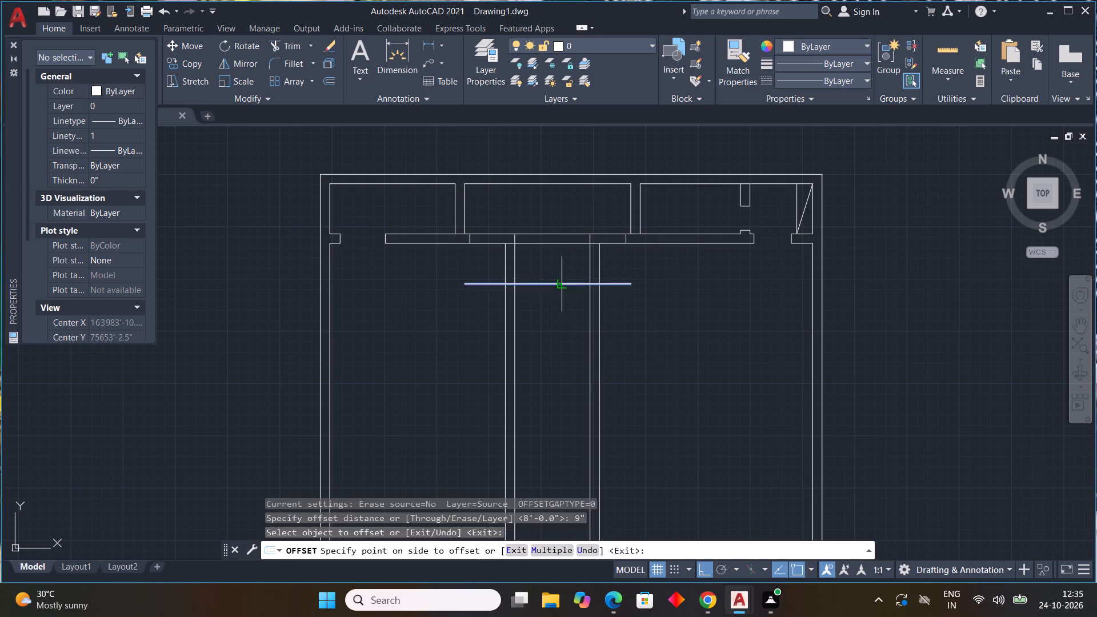
{"action": "left_click", "coordinate": [564, 351]}
{"action": "key", "text": "Escape"}
{"action": "key", "text": "Escape"}
{"action": "key", "text": "Escape"}
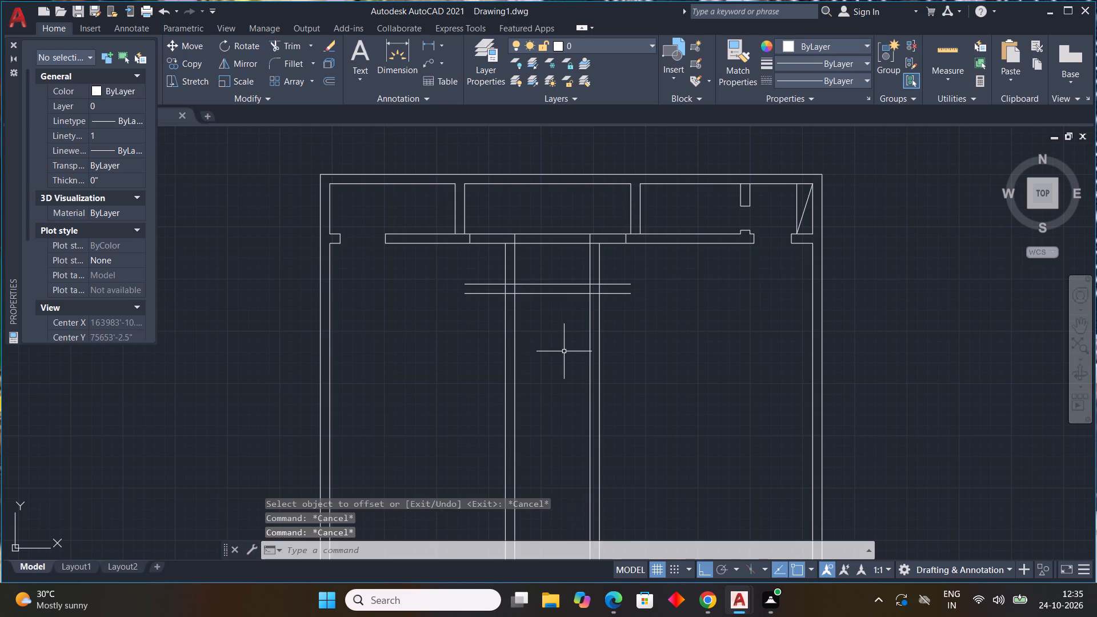
{"action": "key", "text": "Escape"}
{"action": "key", "text": "Escape"}
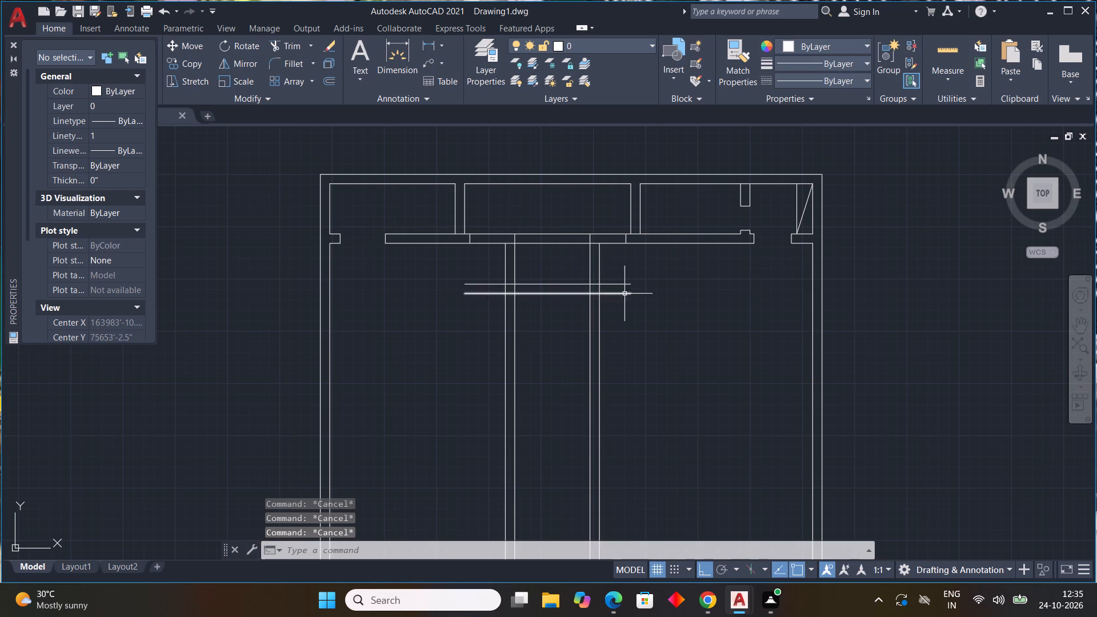
Trim the cross wall's lines between the two interior vertical walls and the lower-line segments inside both wall junctions.
{"action": "type", "text": "TR"}
{"action": "key", "text": "space"}
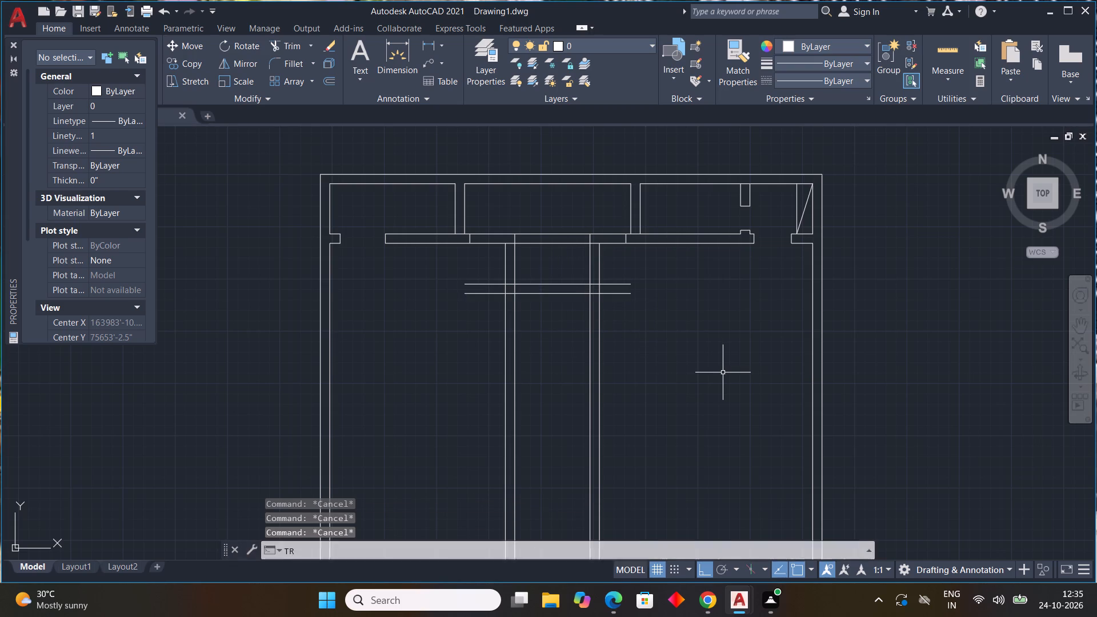
{"action": "left_click_drag", "start_coordinate": [566, 221], "coordinate": [558, 255]}
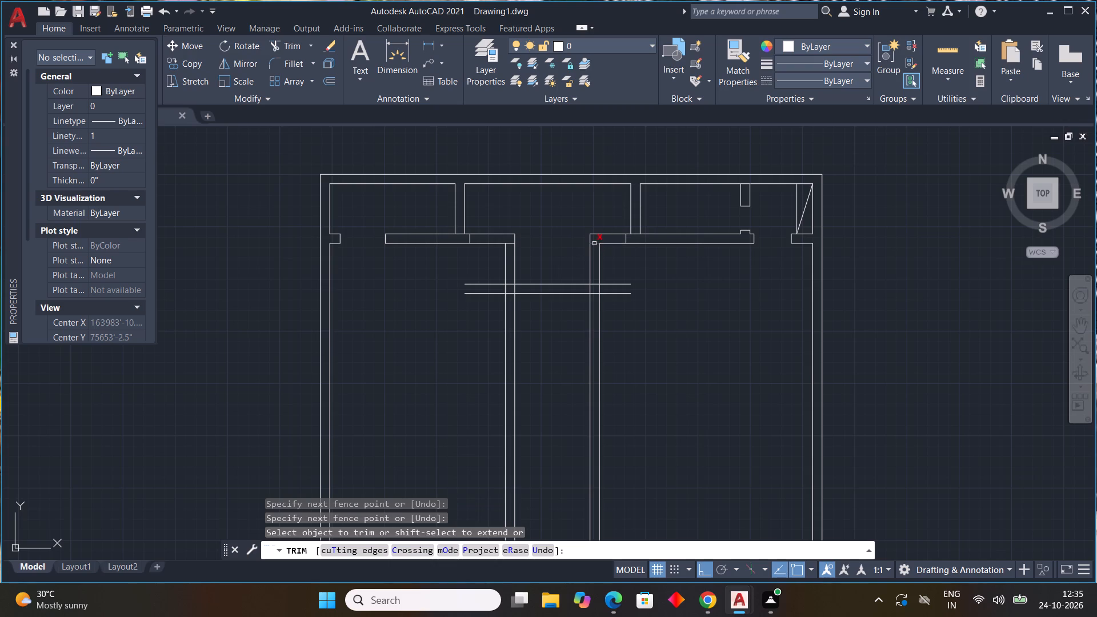
{"action": "left_click", "coordinate": [594, 243]}
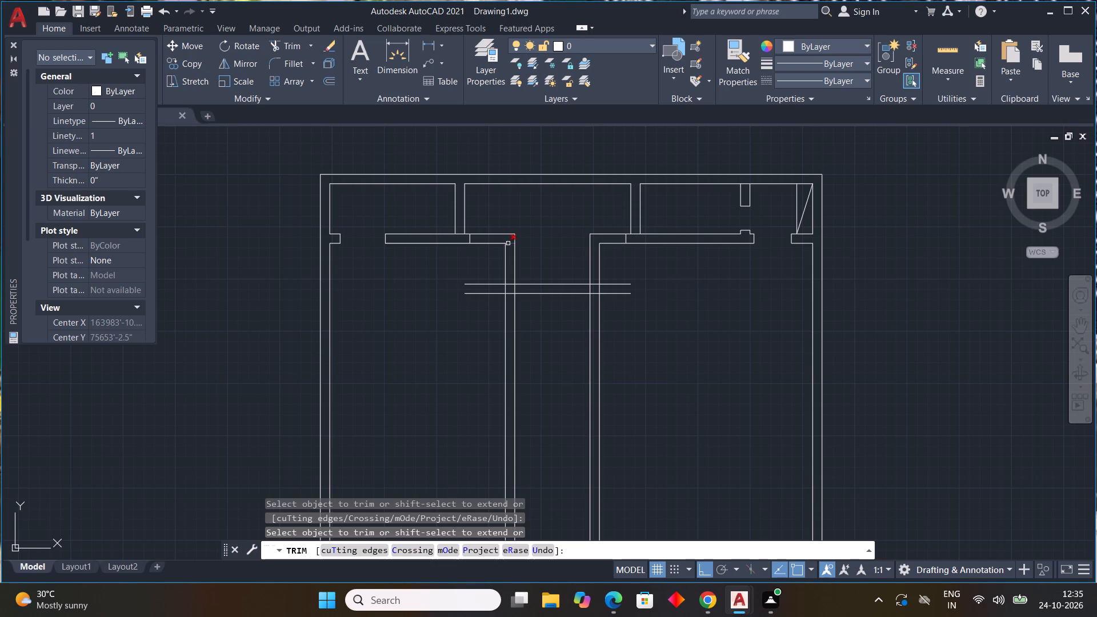
{"action": "left_click", "coordinate": [508, 243]}
Trim the new horizontal wall's overhanging ends back to the far lines of the two interior vertical walls.
{"action": "left_click_drag", "start_coordinate": [490, 276], "coordinate": [477, 320]}
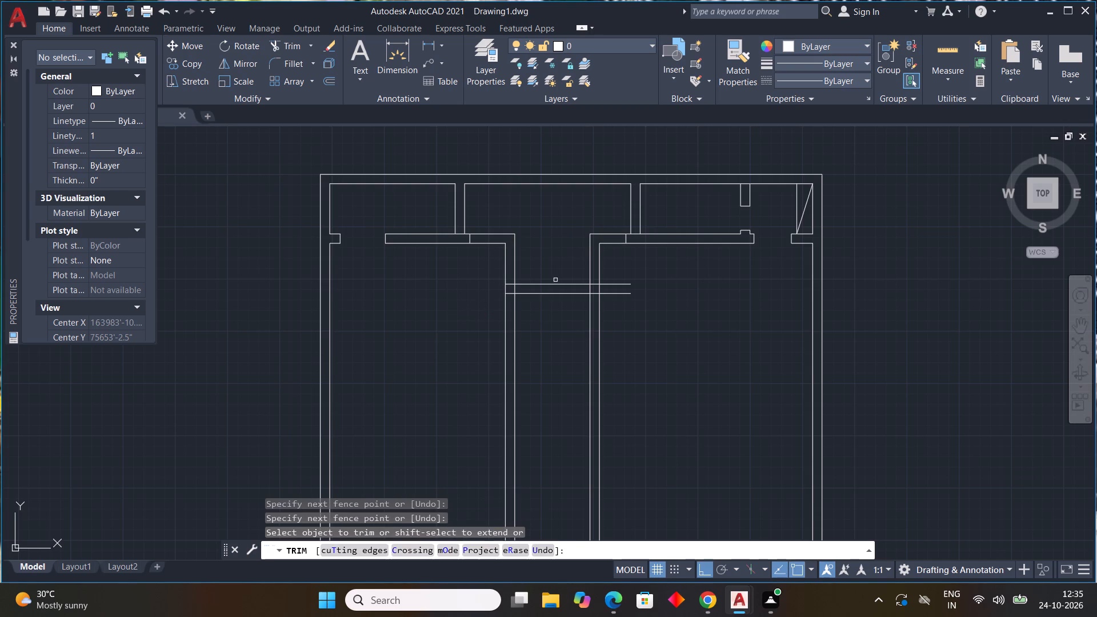
{"action": "left_click_drag", "start_coordinate": [622, 271], "coordinate": [611, 315]}
{"action": "key", "text": "Escape"}
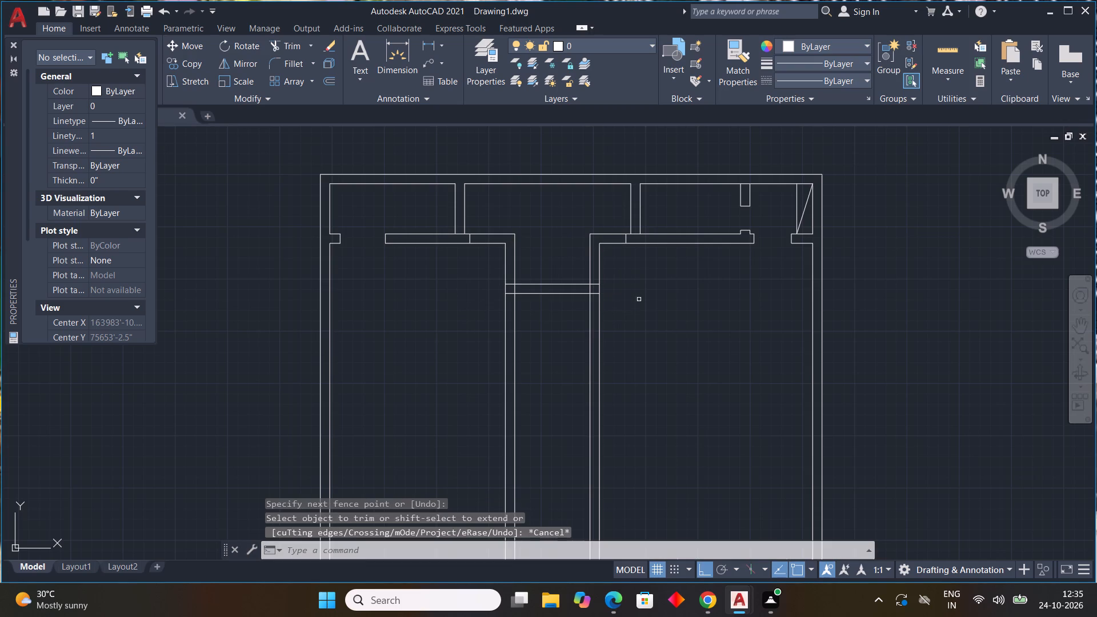
{"action": "middle_click_drag", "start_coordinate": [639, 301], "coordinate": [688, 310]}
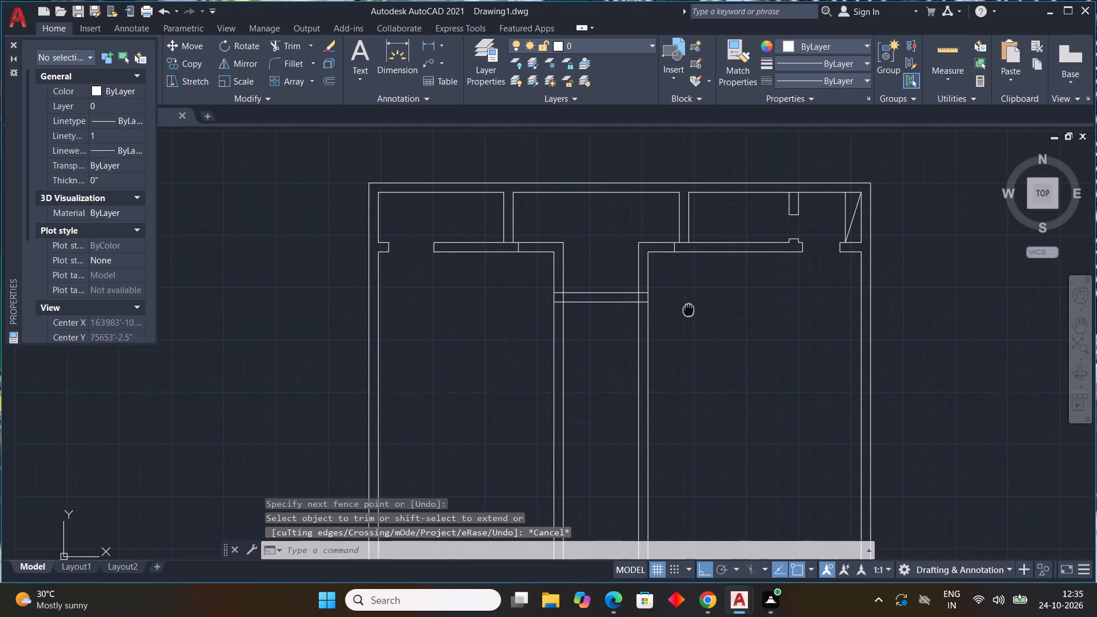
Offset the lower lines of the left and right room walls, on both sides of the central passage, 12'0" downward.
{"action": "key", "text": "o"}
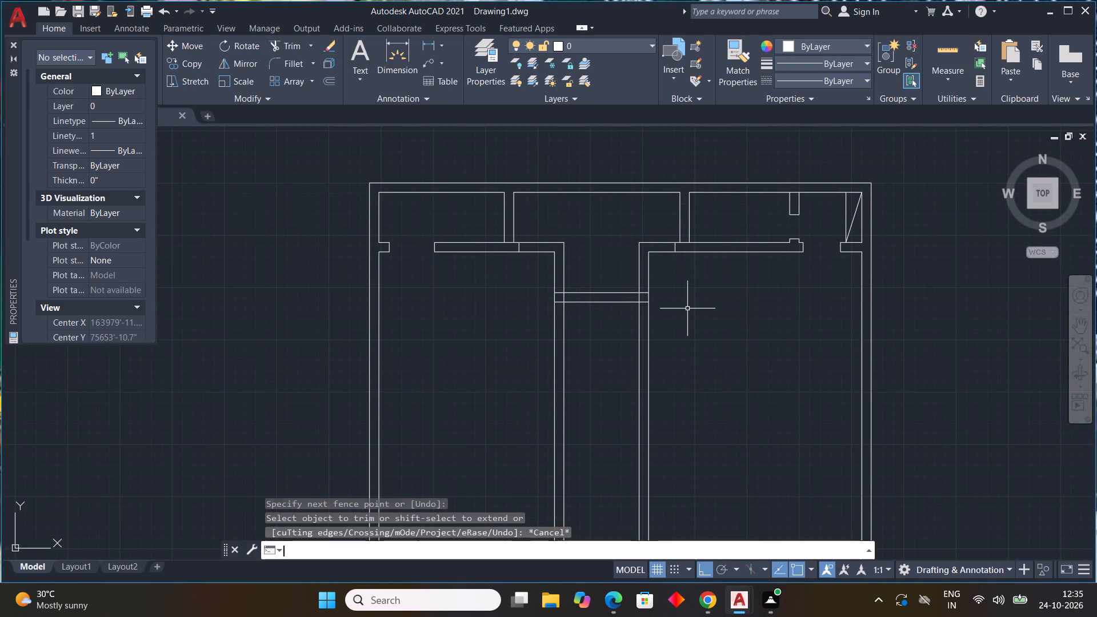
{"action": "type", "text": "FF"}
{"action": "key", "text": "space"}
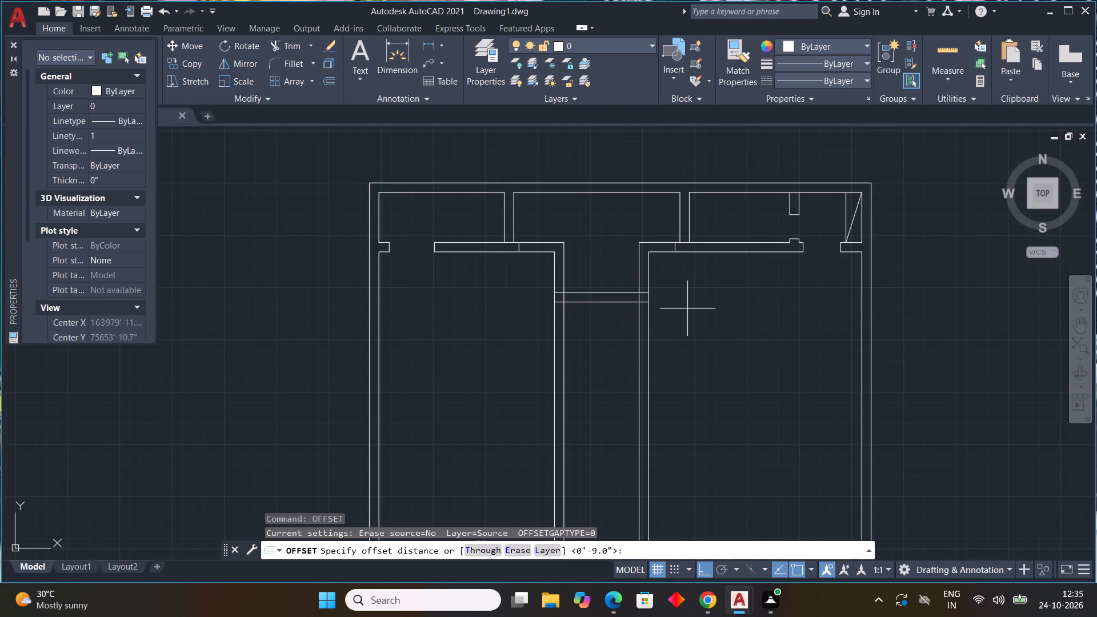
{"action": "type", "text": "12'"}
{"action": "type", "text": "0\""}
{"action": "key", "text": "Return"}
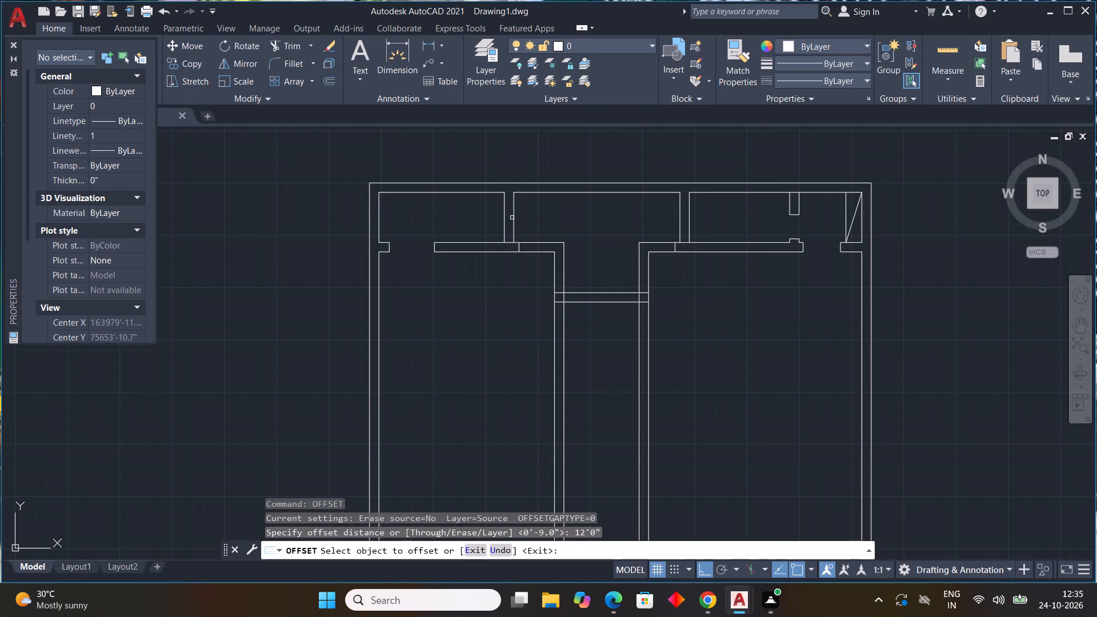
{"action": "left_click", "coordinate": [471, 253]}
{"action": "left_click", "coordinate": [505, 315]}
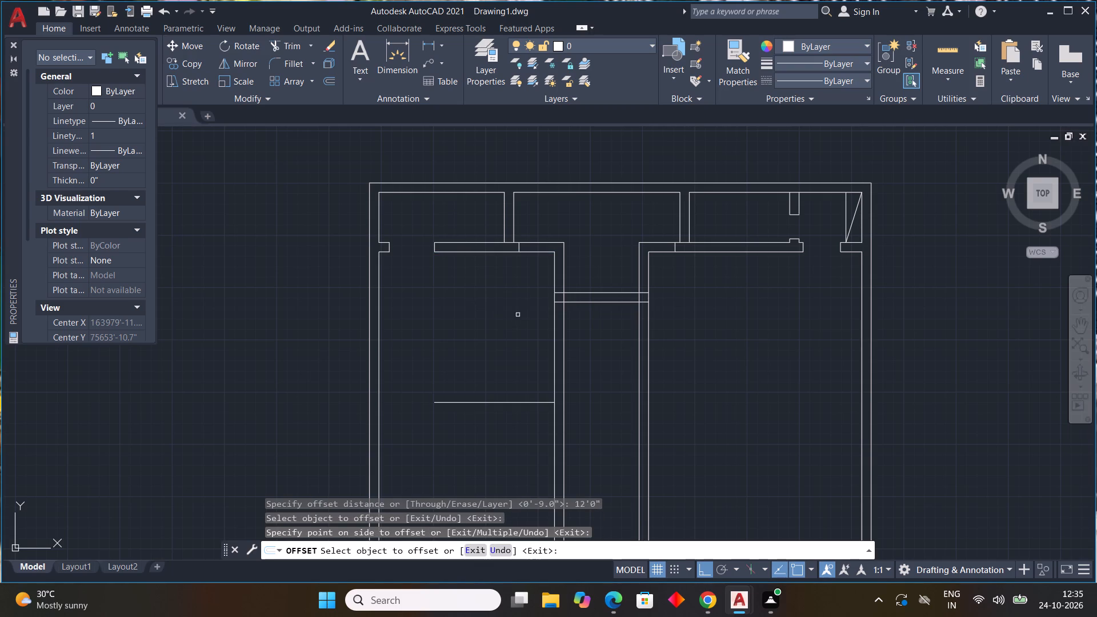
{"action": "left_click", "coordinate": [748, 250]}
{"action": "left_click", "coordinate": [755, 323]}
{"action": "key", "text": "Escape"}
{"action": "key", "text": "Escape"}
{"action": "key", "text": "Escape"}
{"action": "scroll", "coordinate": [760, 312], "scroll_direction": "down", "scroll_amount": 1}
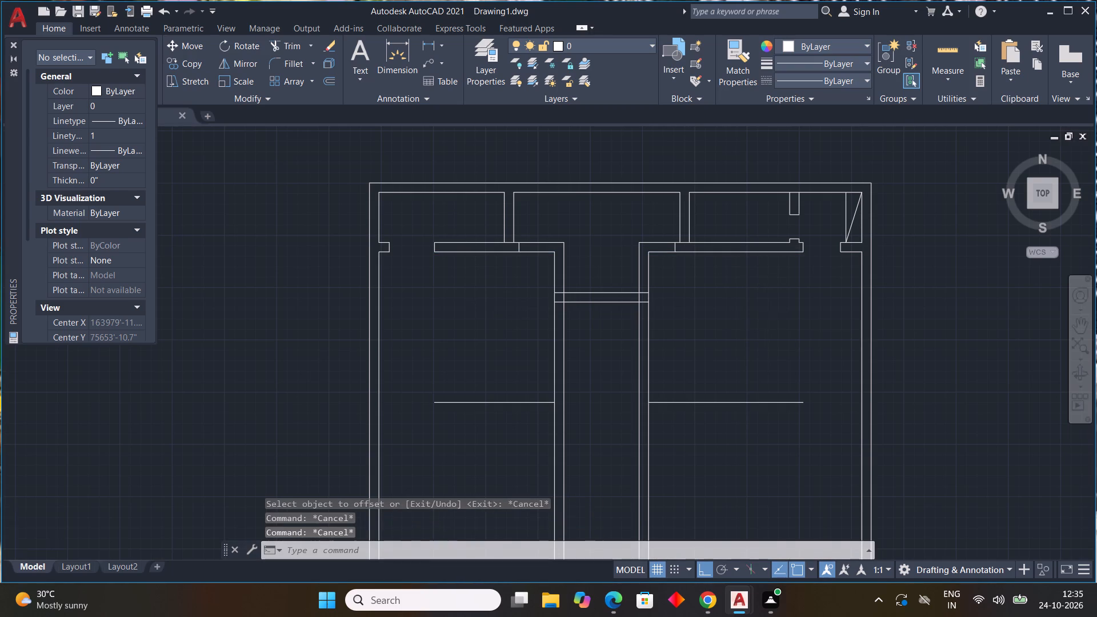
{"action": "key", "text": "Escape"}
Extend both new horizontal lines across the central passage and out to the inner lines of the left and right outer walls.
{"action": "middle_click_drag", "start_coordinate": [759, 311], "coordinate": [614, 217]}
{"action": "scroll", "coordinate": [554, 296], "scroll_direction": "up", "scroll_amount": 2}
{"action": "middle_click_drag", "start_coordinate": [582, 300], "coordinate": [611, 304]}
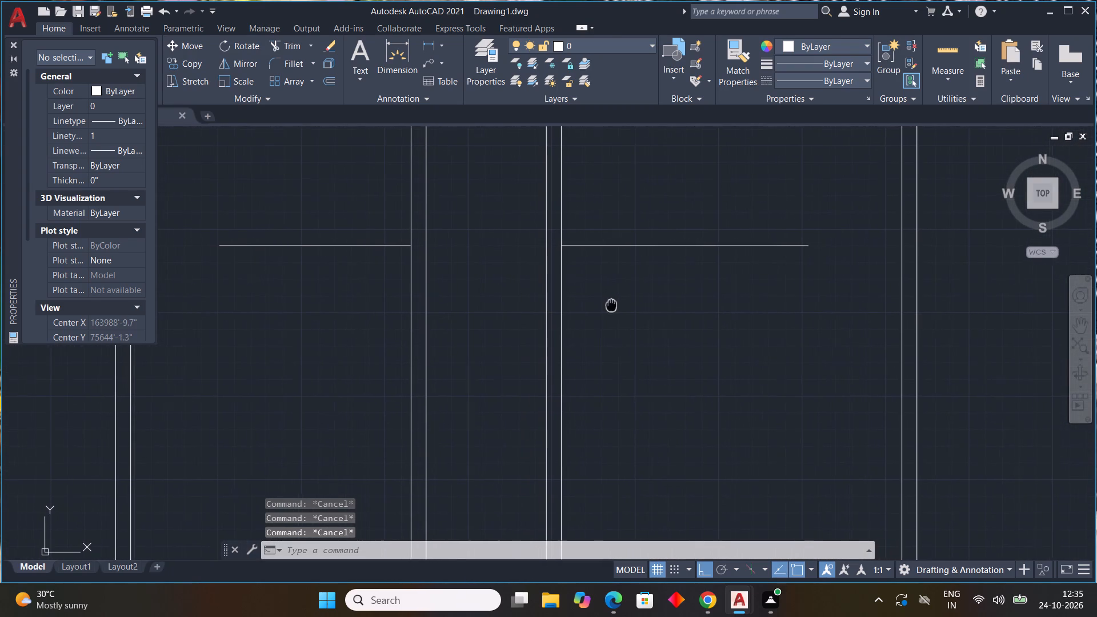
{"action": "middle_click_drag", "start_coordinate": [611, 304], "coordinate": [613, 305]}
{"action": "scroll", "coordinate": [613, 305], "scroll_direction": "down", "scroll_amount": 1}
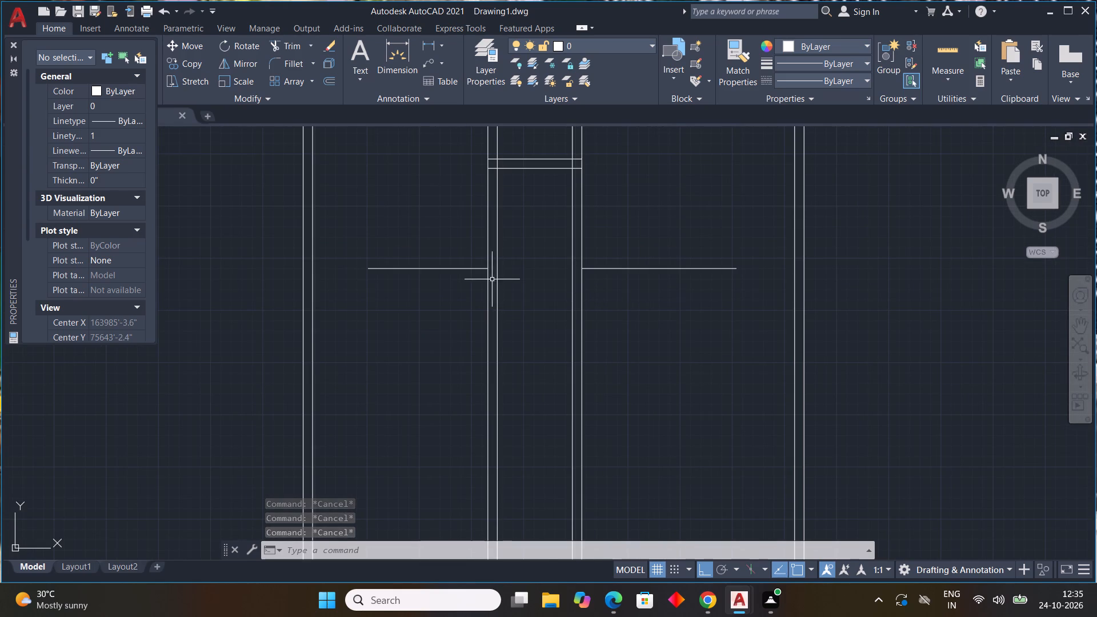
{"action": "type", "text": "EX"}
{"action": "key", "text": "space"}
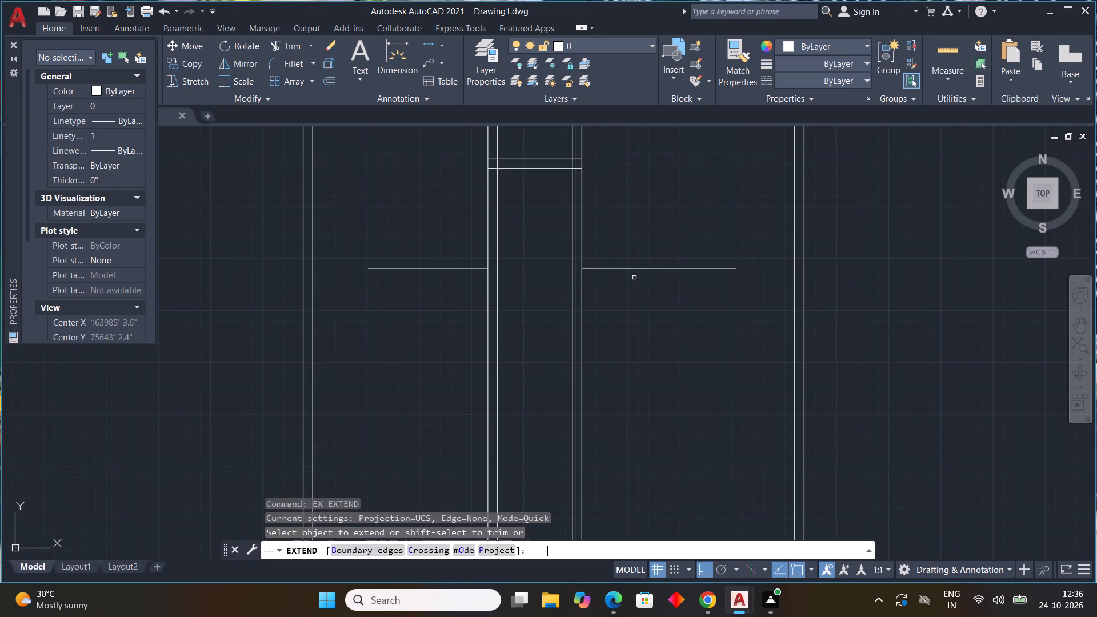
{"action": "left_click", "coordinate": [455, 269]}
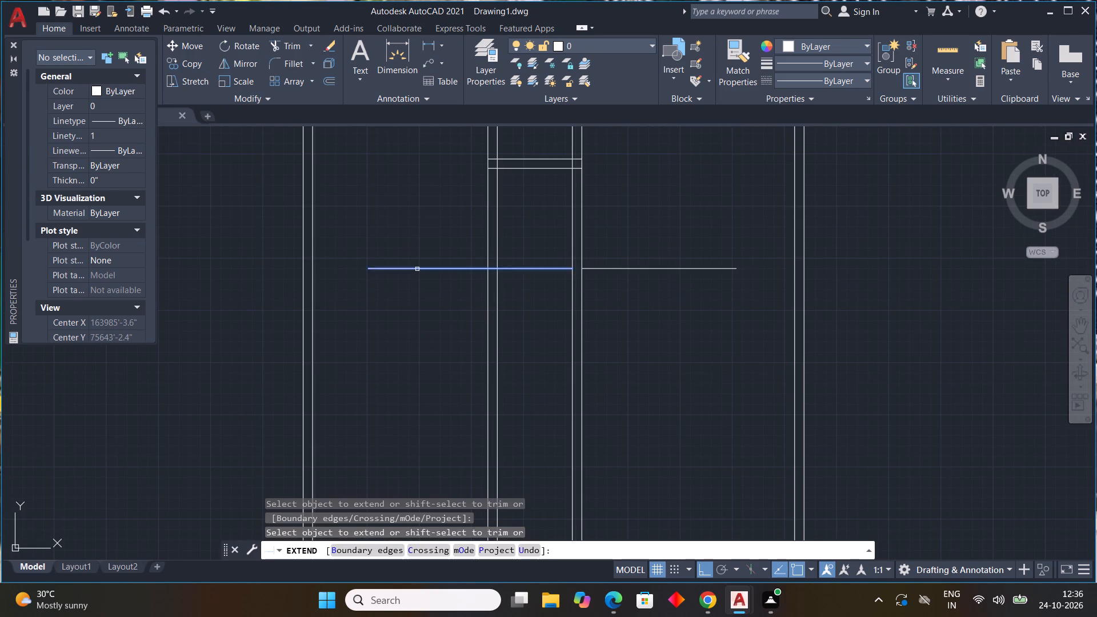
{"action": "left_click", "coordinate": [415, 269]}
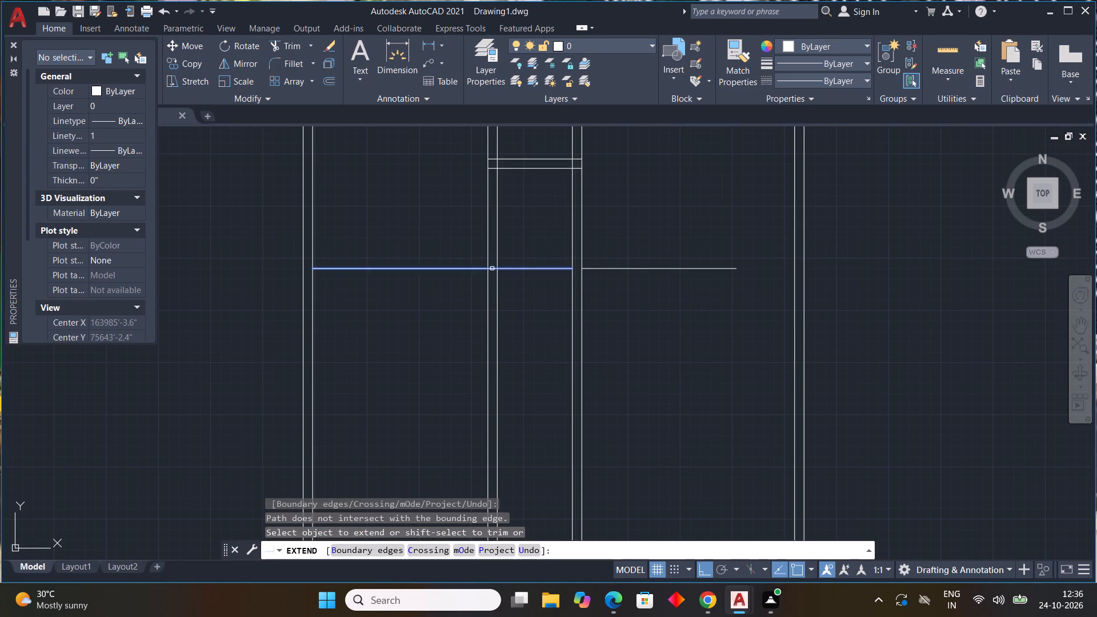
{"action": "left_click", "coordinate": [492, 269]}
{"action": "left_click", "coordinate": [534, 268]}
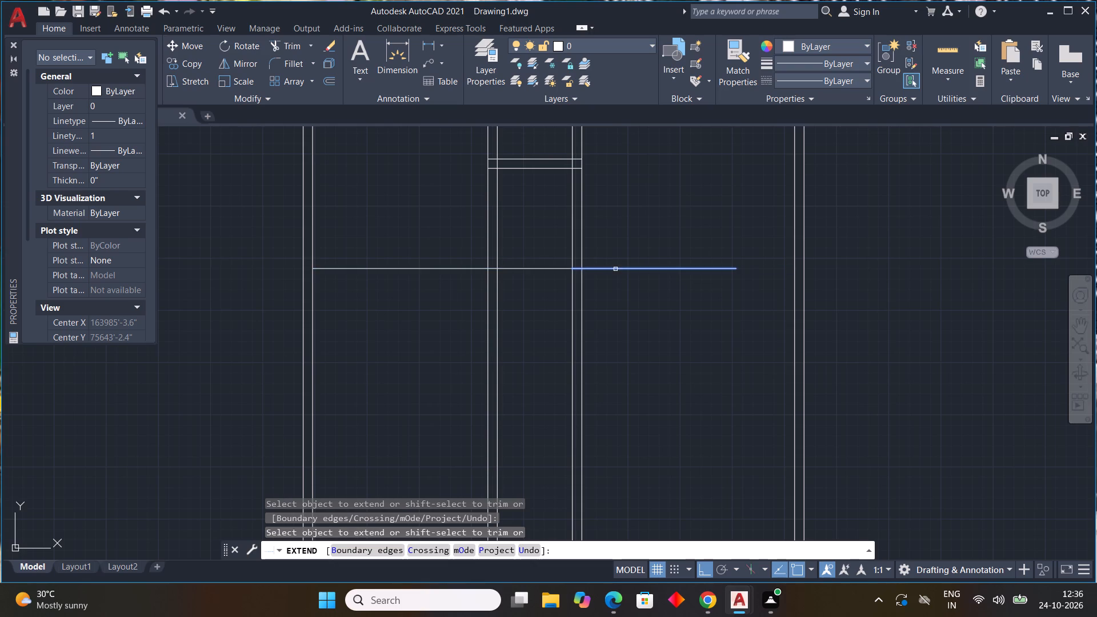
{"action": "left_click", "coordinate": [643, 269]}
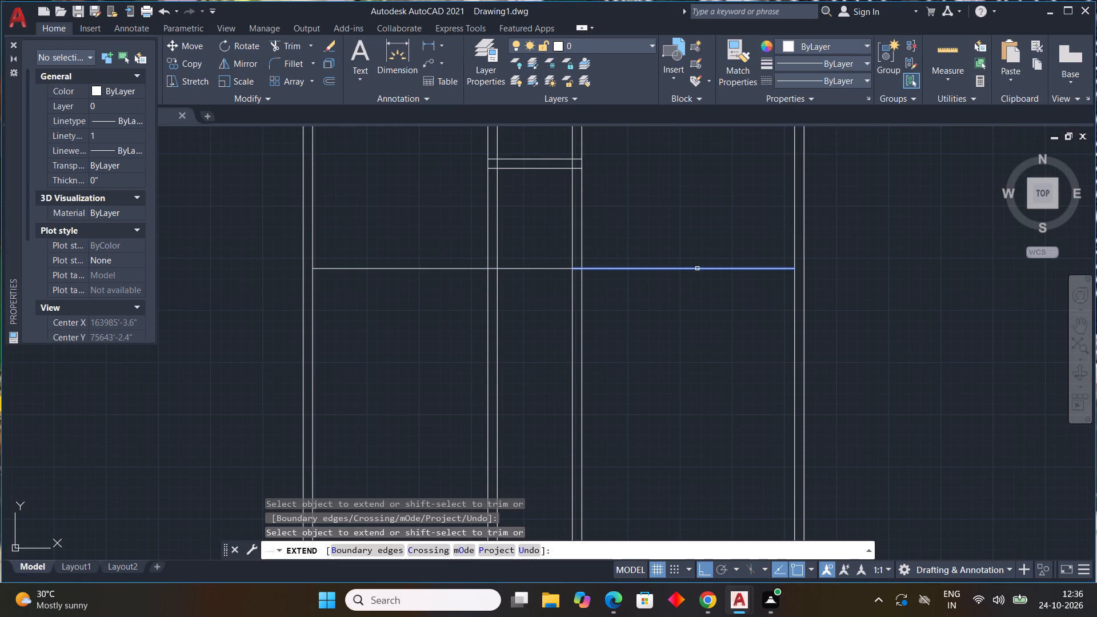
{"action": "left_click", "coordinate": [697, 269]}
{"action": "key", "text": "Escape"}
{"action": "key", "text": "Escape"}
{"action": "key", "text": "Escape"}
{"action": "key", "text": "Escape"}
{"action": "key", "text": "Escape"}
{"action": "key", "text": "Escape"}
{"action": "key", "text": "Escape"}
{"action": "key", "text": "Escape"}
{"action": "key", "text": "Escape"}
{"action": "key", "text": "Escape"}
{"action": "key", "text": "Escape"}
{"action": "key", "text": "Escape"}
{"action": "key", "text": "Escape"}
{"action": "key", "text": "Escape"}
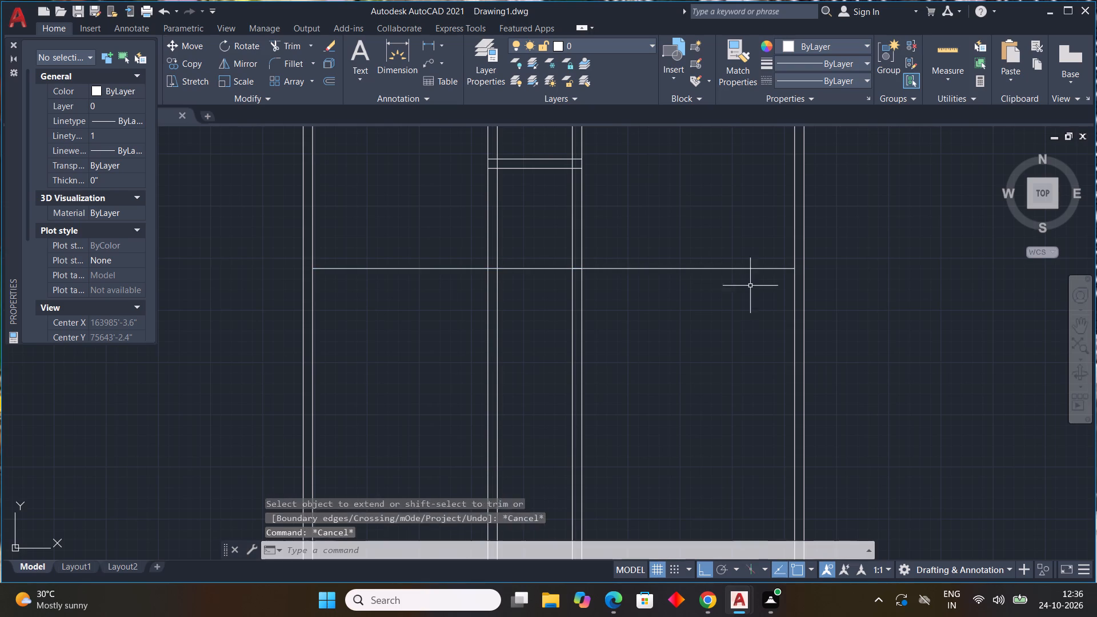
Offset both extended horizontal lines 9" downward to form a double-line wall across the full plan width.
{"action": "type", "text": "OFF"}
{"action": "key", "text": "space"}
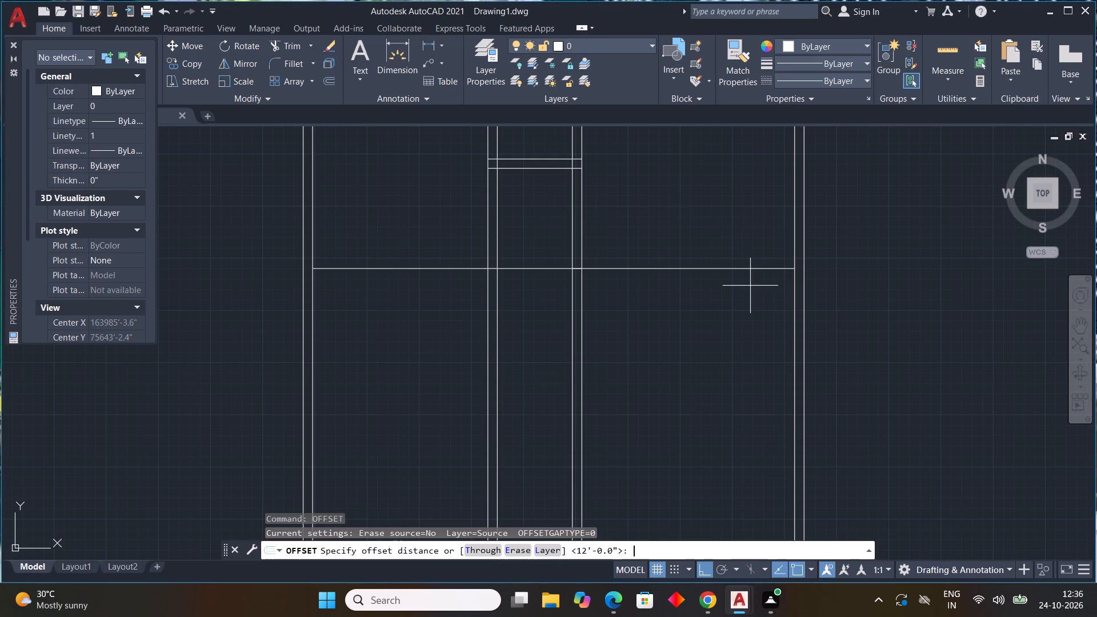
{"action": "type", "text": "9\""}
{"action": "key", "text": "Return"}
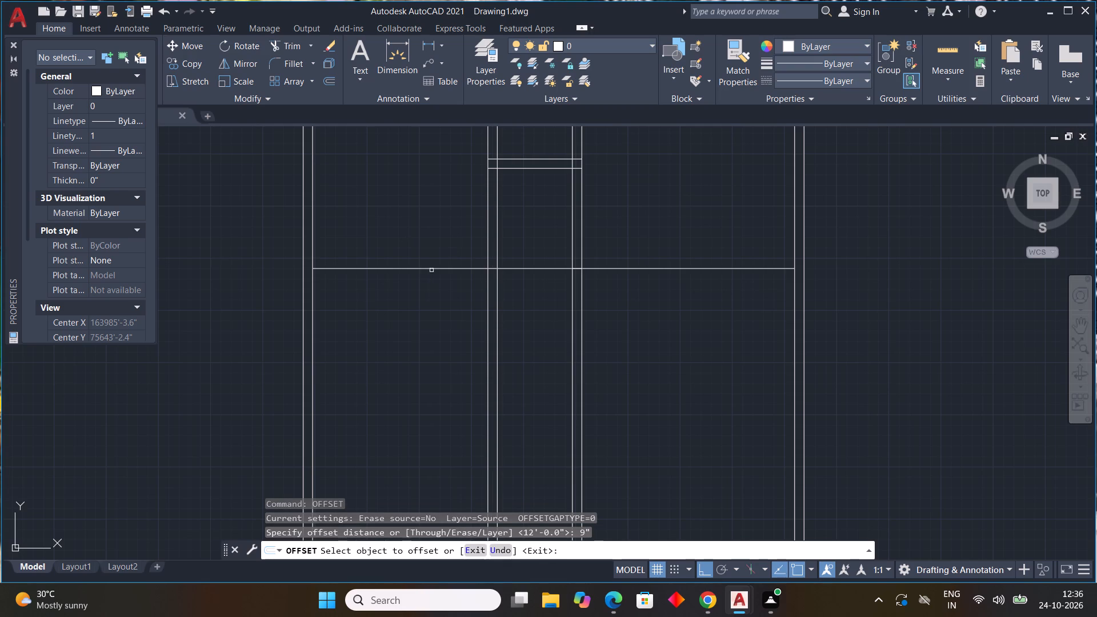
{"action": "left_click_drag", "start_coordinate": [433, 269], "coordinate": [433, 275]}
{"action": "left_click", "coordinate": [438, 308]}
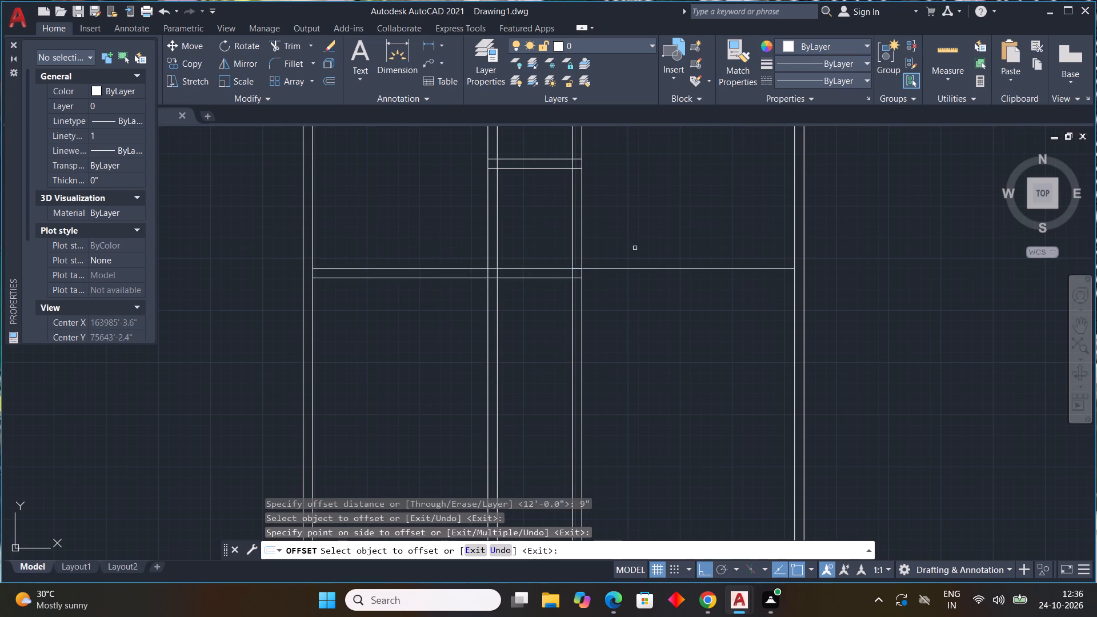
{"action": "left_click_drag", "start_coordinate": [635, 267], "coordinate": [636, 279]}
{"action": "left_click", "coordinate": [671, 299]}
{"action": "key", "text": "Escape"}
{"action": "key", "text": "Escape"}
{"action": "key", "text": "Escape"}
{"action": "key", "text": "Escape"}
{"action": "key", "text": "Escape"}
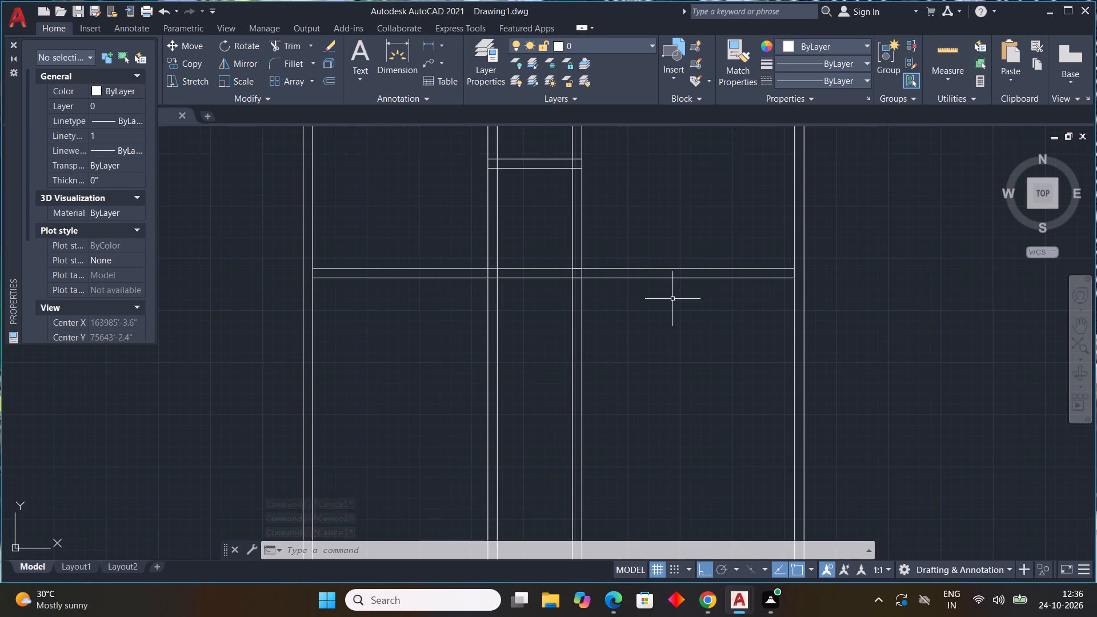
{"action": "key", "text": "Escape"}
{"action": "key", "text": "Escape"}
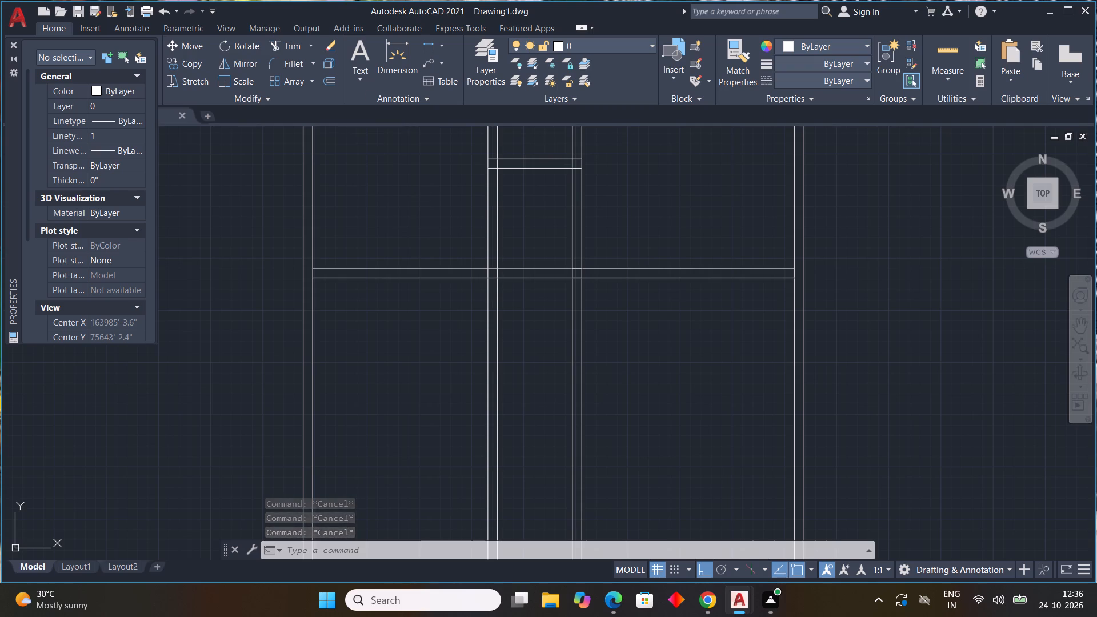
Draw a short horizontal line across each passage wall's thickness, just above the new full-width cross wall.
{"action": "scroll", "coordinate": [425, 202], "scroll_direction": "down", "scroll_amount": 2}
{"action": "scroll", "coordinate": [491, 254], "scroll_direction": "up", "scroll_amount": 1}
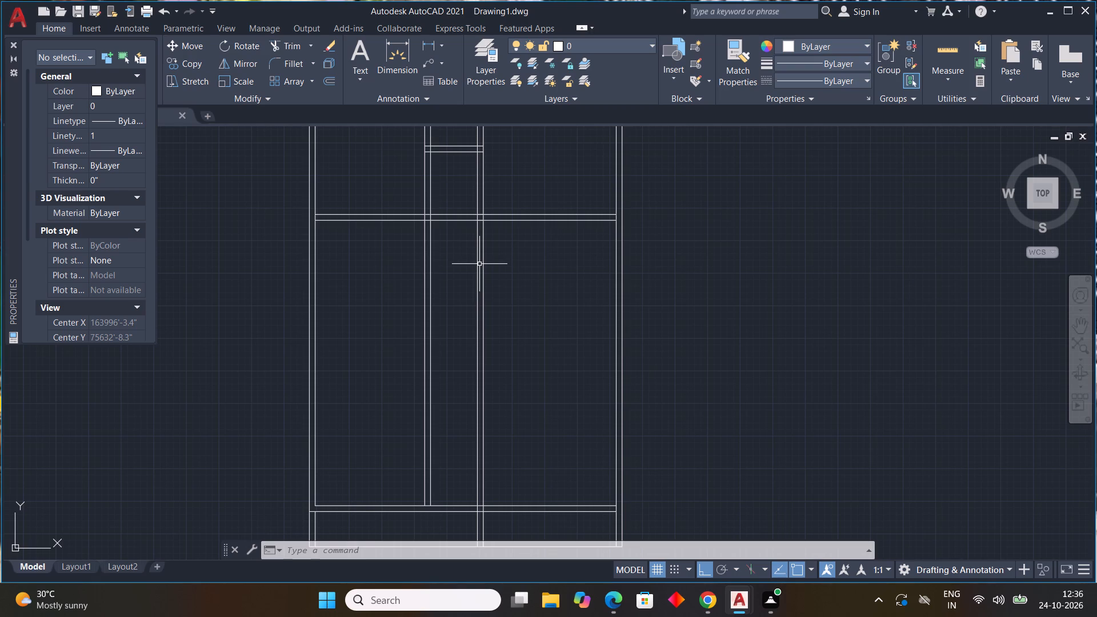
{"action": "scroll", "coordinate": [527, 223], "scroll_direction": "up", "scroll_amount": 3}
{"action": "middle_click_drag", "start_coordinate": [540, 270], "coordinate": [582, 338]}
{"action": "scroll", "coordinate": [550, 300], "scroll_direction": "down", "scroll_amount": 2}
{"action": "middle_click", "coordinate": [582, 338]}
{"action": "type", "text": "L"}
{"action": "key", "text": "space"}
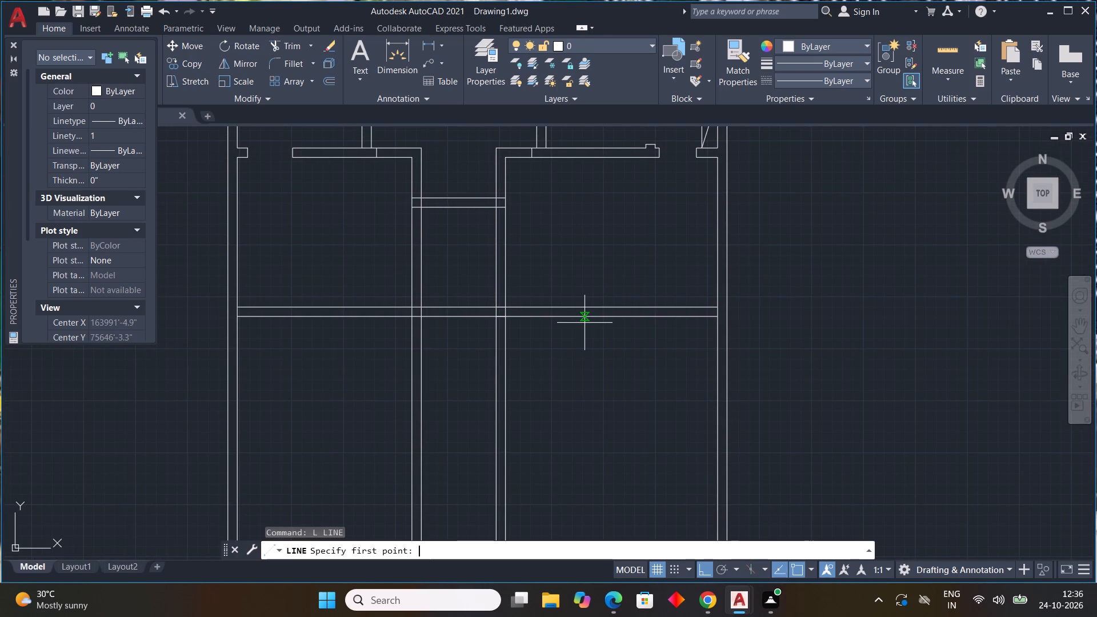
{"action": "middle_click_drag", "start_coordinate": [541, 263], "coordinate": [545, 277]}
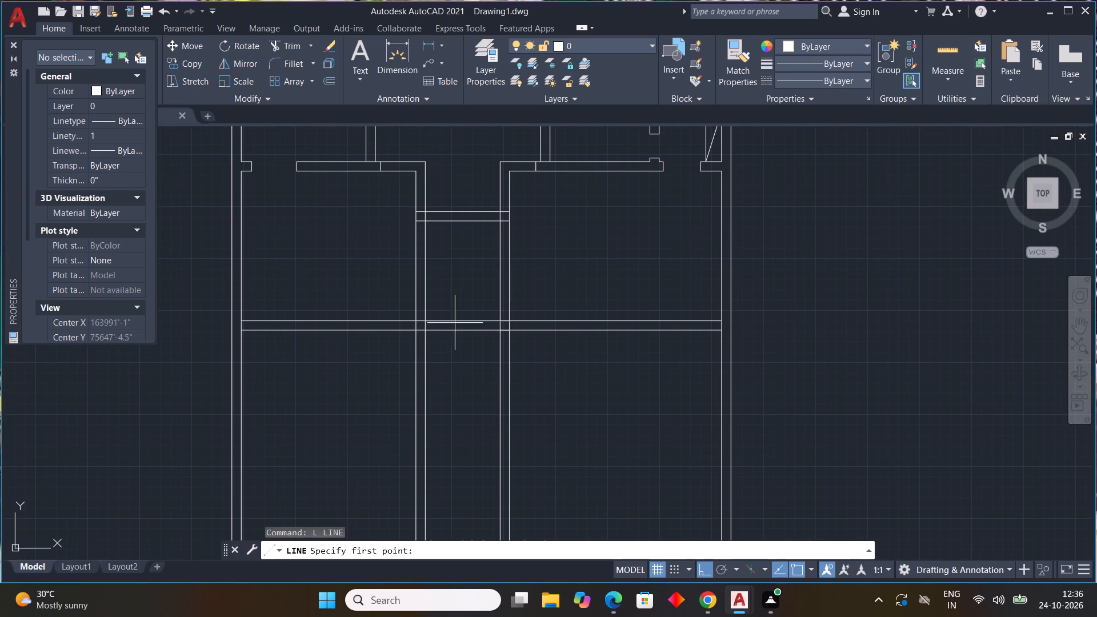
{"action": "scroll", "coordinate": [455, 322], "scroll_direction": "up", "scroll_amount": 2}
{"action": "left_click", "coordinate": [356, 306]}
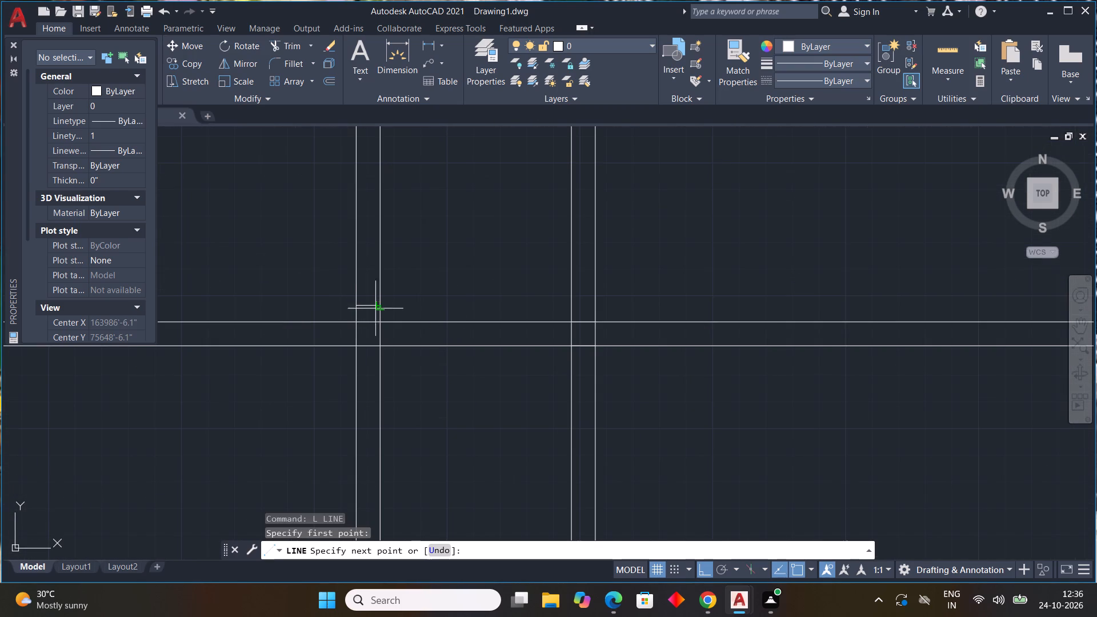
{"action": "left_click_drag", "start_coordinate": [377, 306], "coordinate": [383, 306]}
{"action": "key", "text": "Escape"}
{"action": "key", "text": "space"}
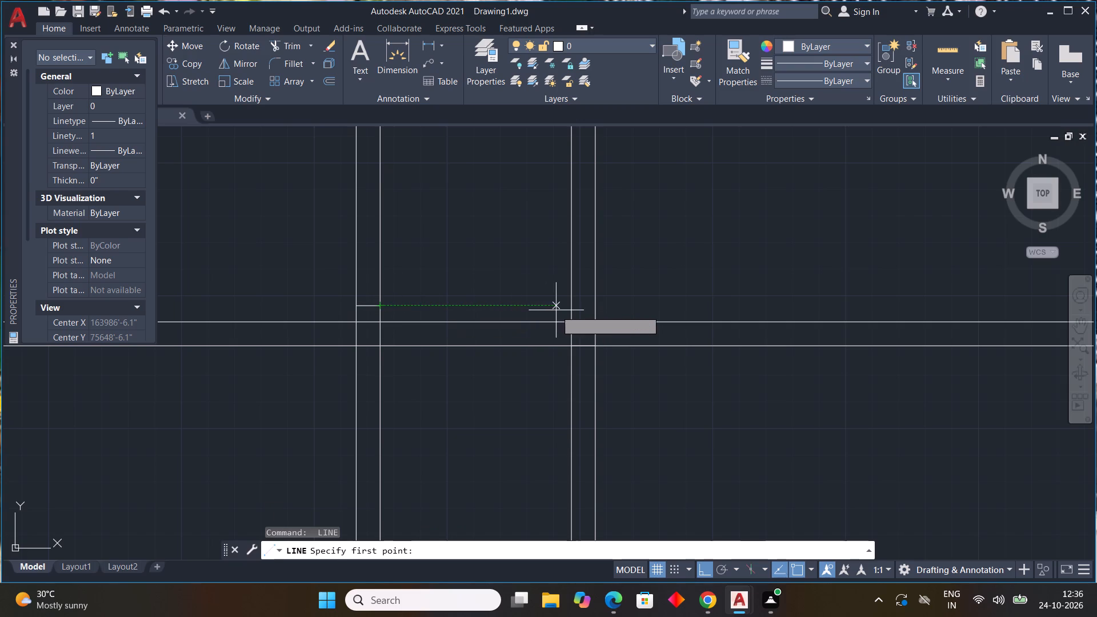
{"action": "left_click", "coordinate": [570, 310]}
{"action": "left_click", "coordinate": [594, 310]}
{"action": "key", "text": "Escape"}
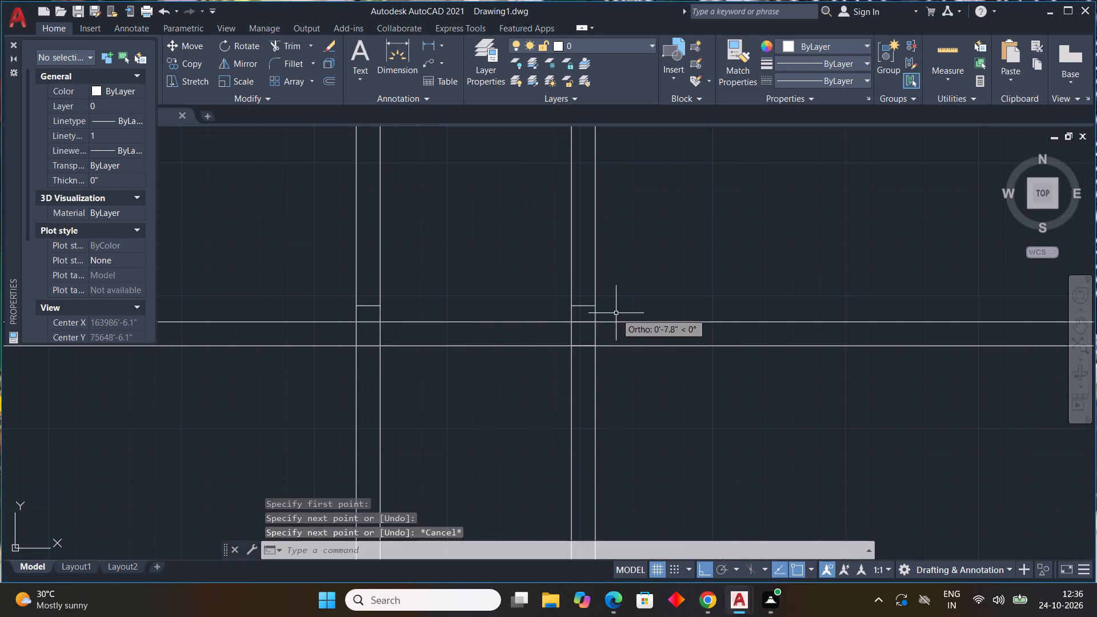
Draw a short horizontal line across each passage wall's thickness, a little below the short upper cross wall.
{"action": "key", "text": "space"}
{"action": "scroll", "coordinate": [469, 232], "scroll_direction": "down", "scroll_amount": 1}
{"action": "middle_click_drag", "start_coordinate": [458, 255], "coordinate": [424, 312]}
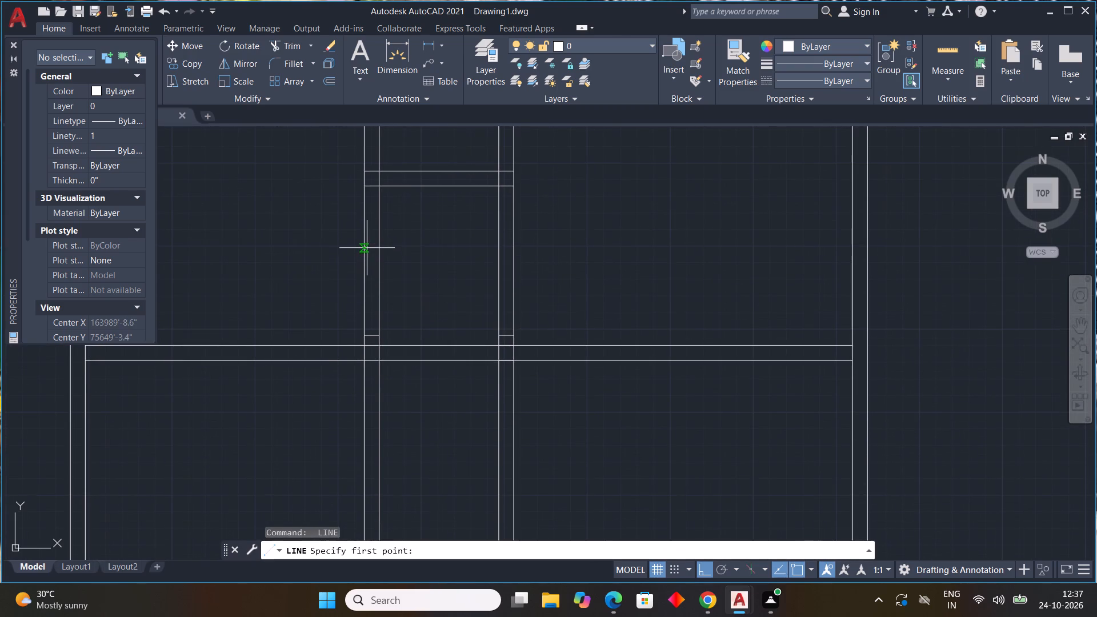
{"action": "left_click", "coordinate": [366, 246]}
{"action": "left_click", "coordinate": [382, 249]}
{"action": "key", "text": "space"}
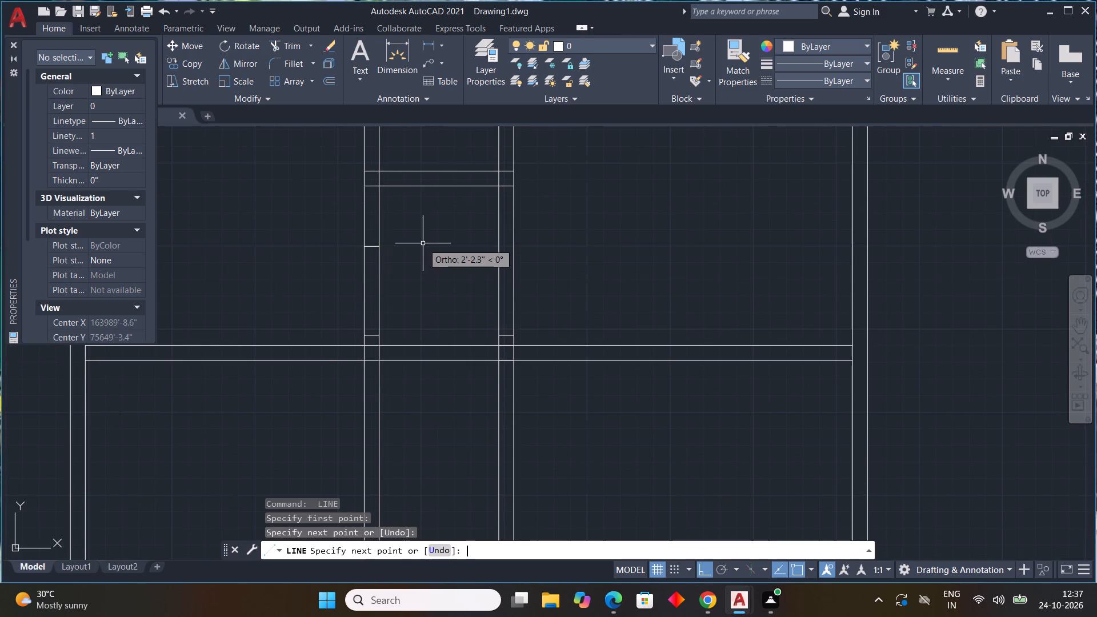
{"action": "key", "text": "space"}
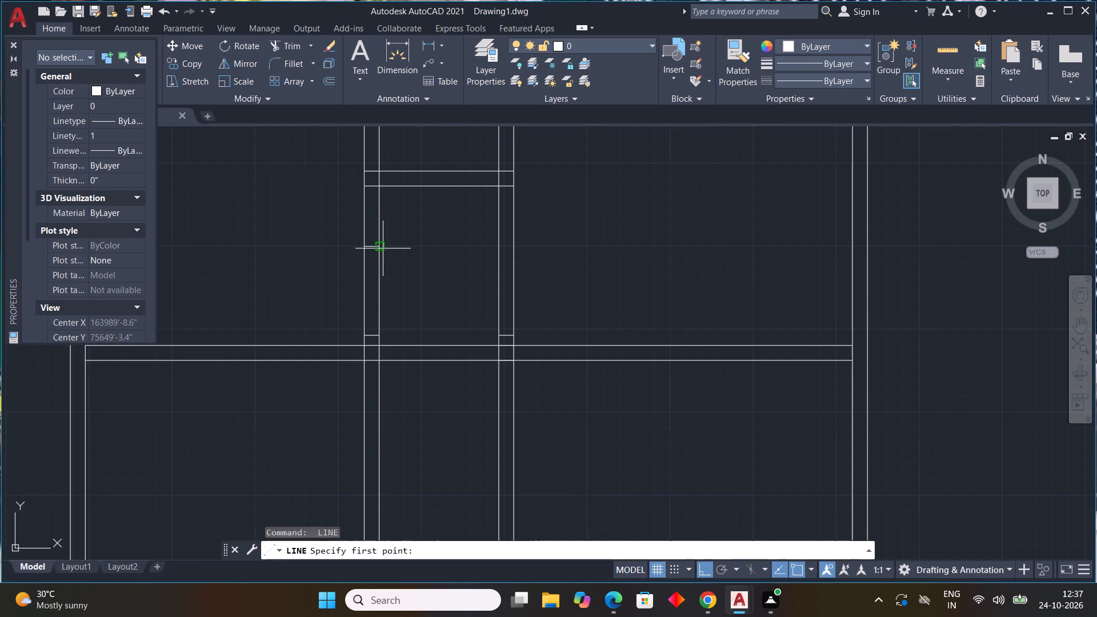
{"action": "left_click", "coordinate": [498, 247]}
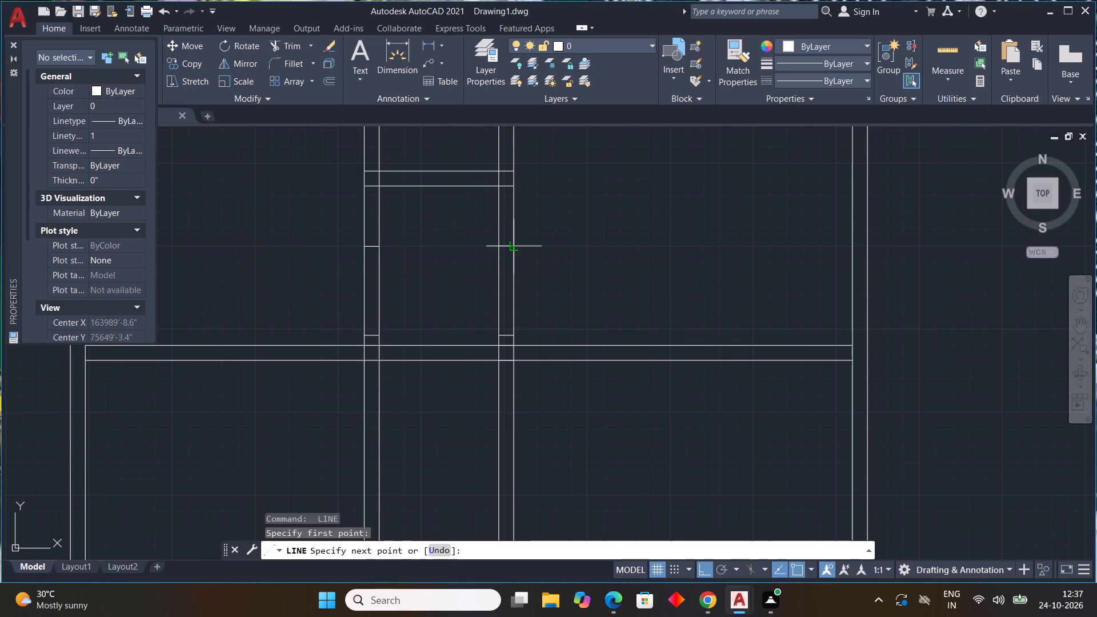
{"action": "left_click", "coordinate": [516, 247]}
{"action": "key", "text": "Escape"}
Trim both passage walls' lines between the upper and lower short closing lines to create facing openings.
{"action": "type", "text": "TR"}
{"action": "key", "text": "space"}
{"action": "left_click_drag", "start_coordinate": [295, 290], "coordinate": [551, 311]}
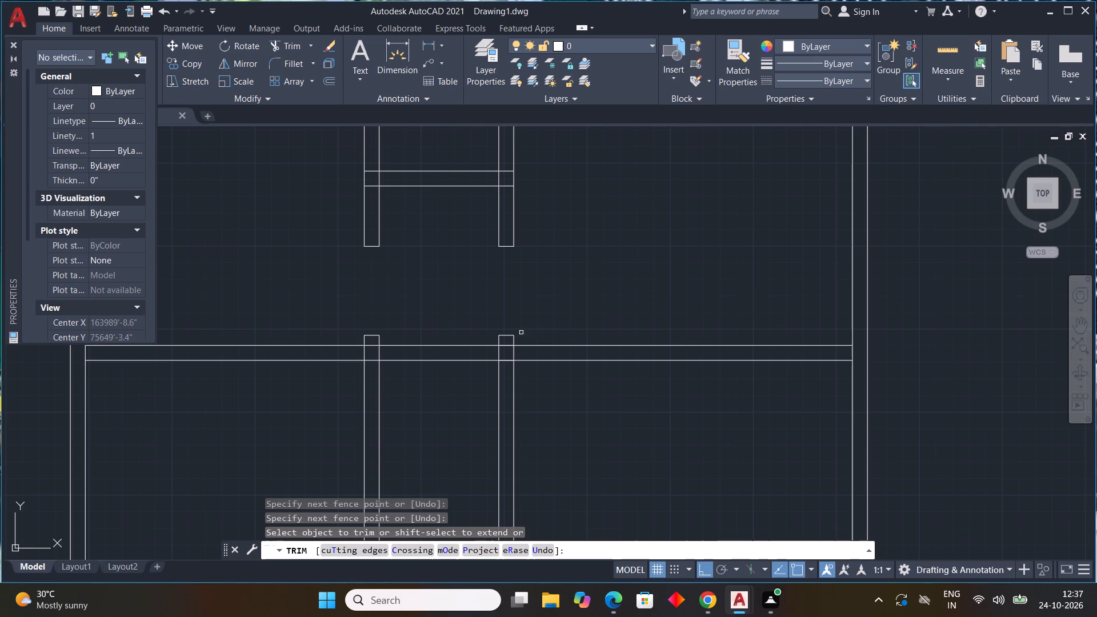
Trim the upper short cross wall's lines out of both passage walls' thickness to clean up the junctions.
{"action": "scroll", "coordinate": [371, 362], "scroll_direction": "up", "scroll_amount": 1}
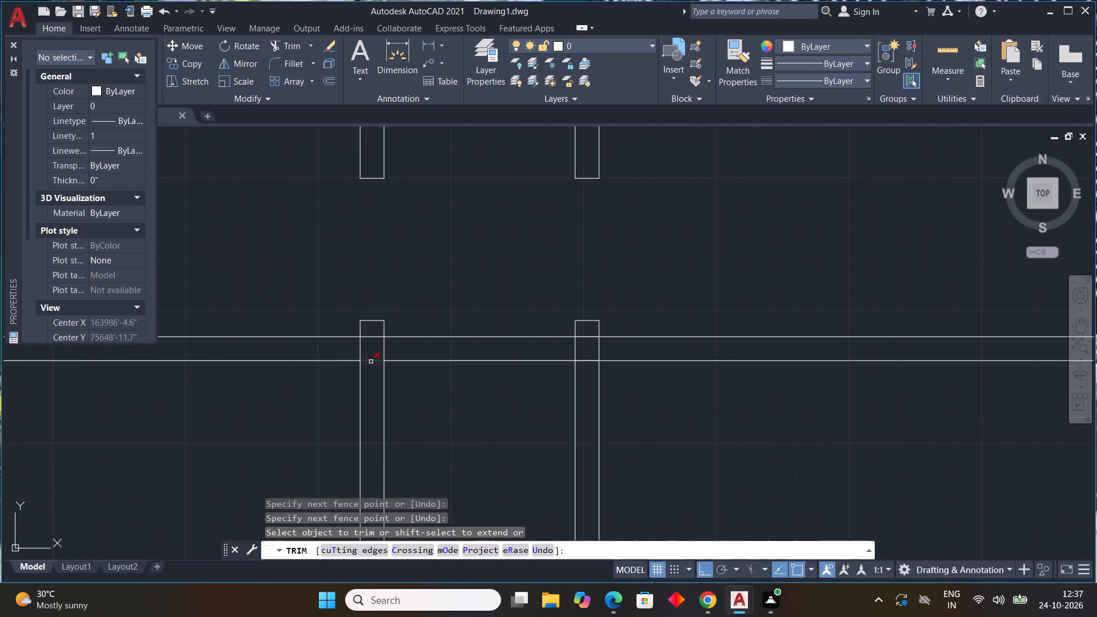
{"action": "middle_click_drag", "start_coordinate": [382, 347], "coordinate": [410, 324]}
{"action": "scroll", "coordinate": [410, 324], "scroll_direction": "down", "scroll_amount": 2}
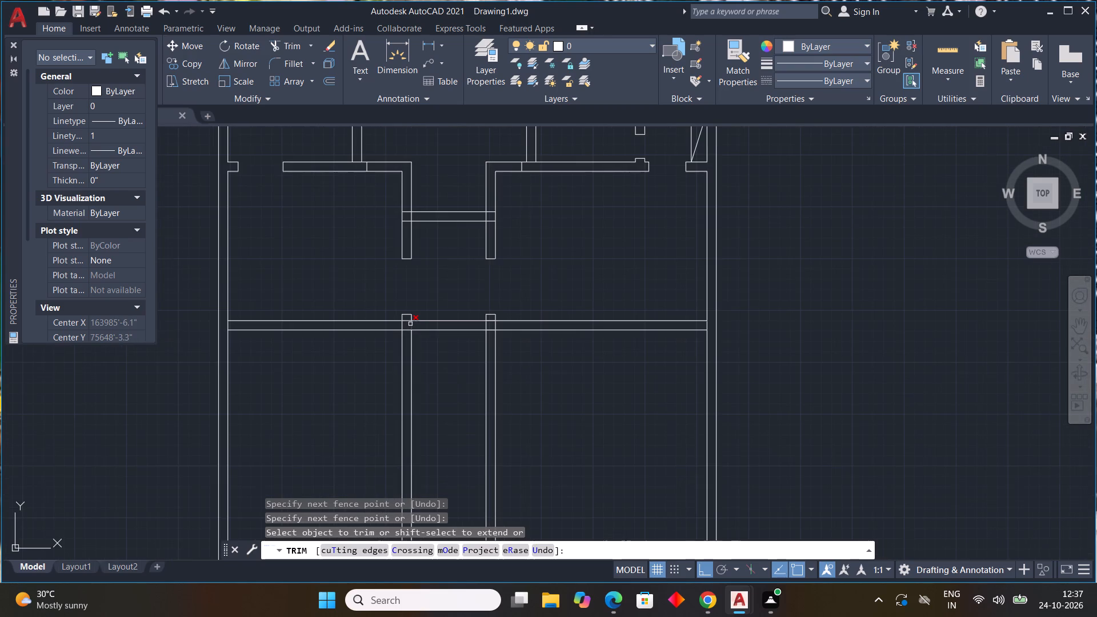
{"action": "scroll", "coordinate": [413, 212], "scroll_direction": "up", "scroll_amount": 1}
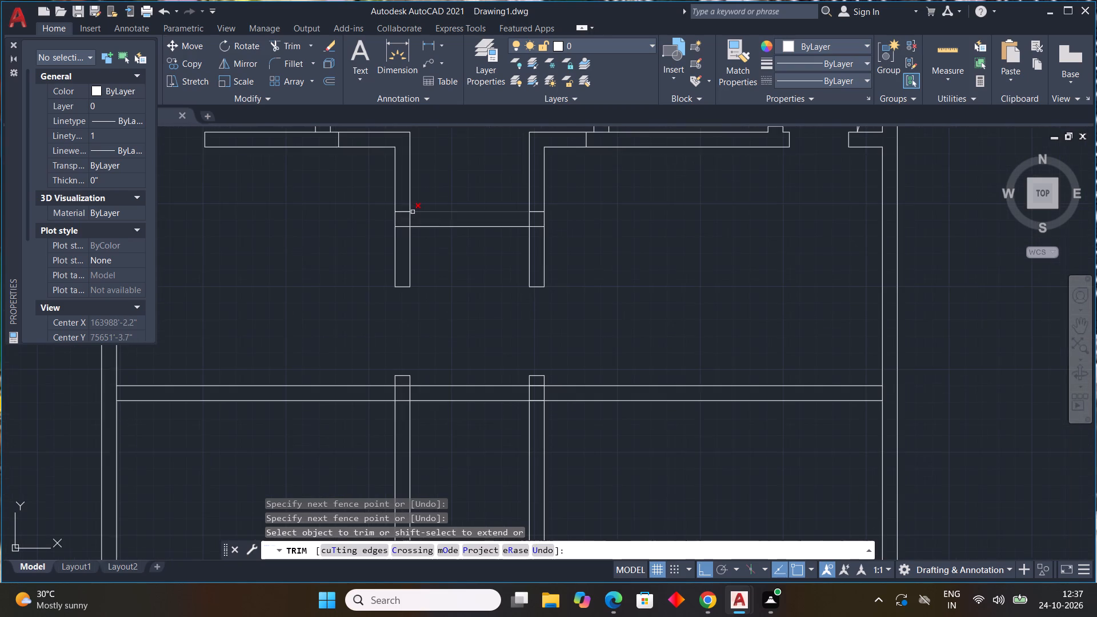
{"action": "scroll", "coordinate": [400, 214], "scroll_direction": "up", "scroll_amount": 1}
{"action": "left_click_drag", "start_coordinate": [403, 196], "coordinate": [402, 206]}
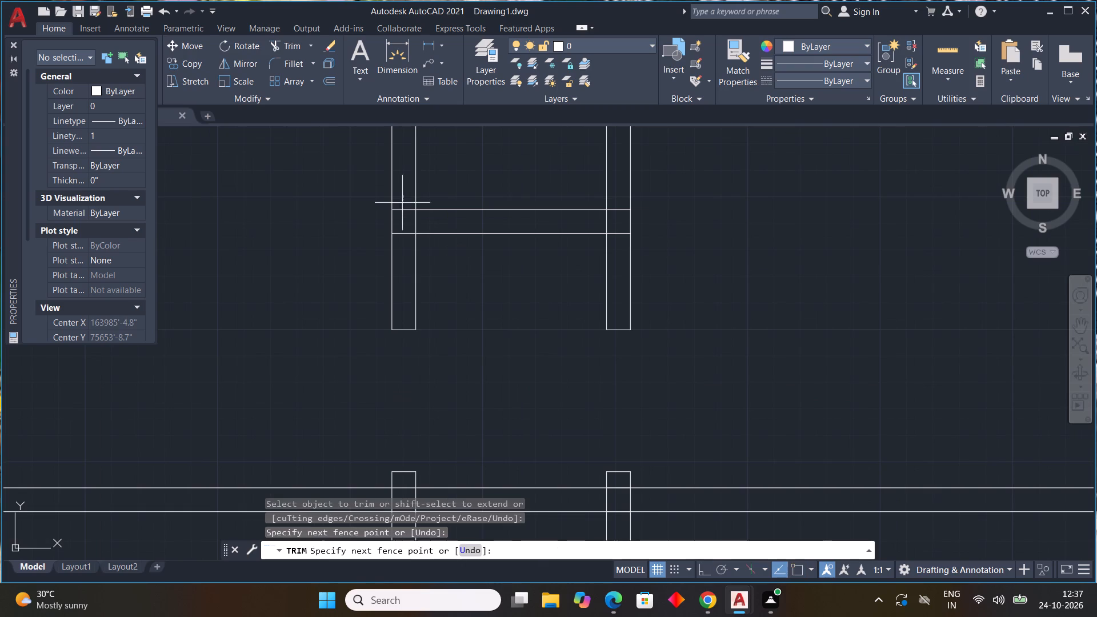
{"action": "left_click_drag", "start_coordinate": [402, 206], "coordinate": [401, 253]}
{"action": "left_click_drag", "start_coordinate": [409, 225], "coordinate": [428, 224]}
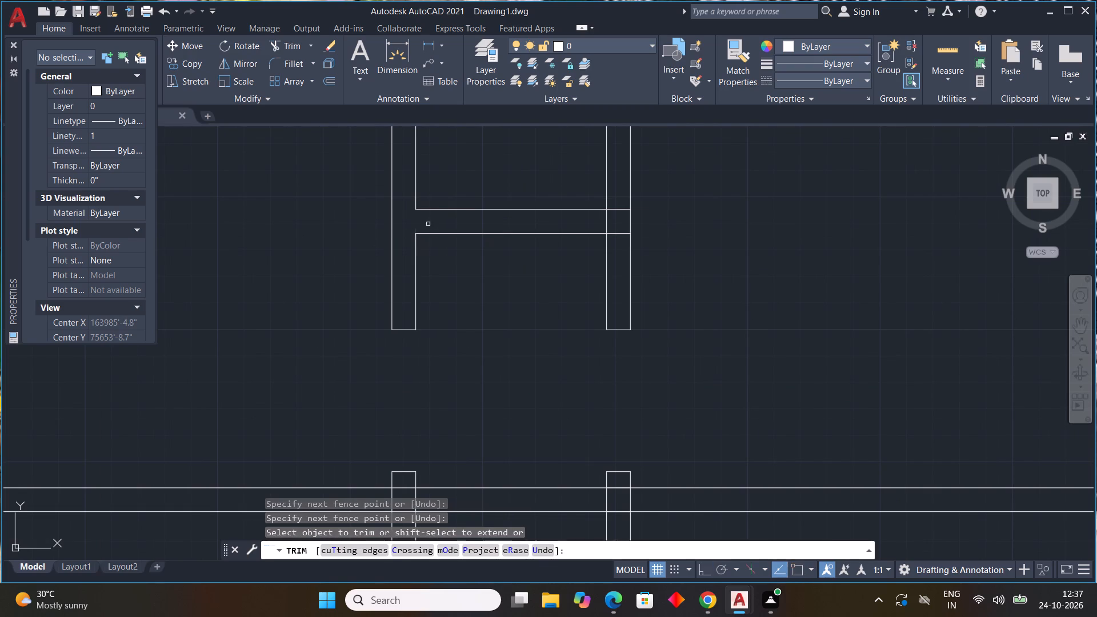
{"action": "left_click_drag", "start_coordinate": [619, 194], "coordinate": [618, 258]}
{"action": "left_click_drag", "start_coordinate": [616, 221], "coordinate": [578, 225]}
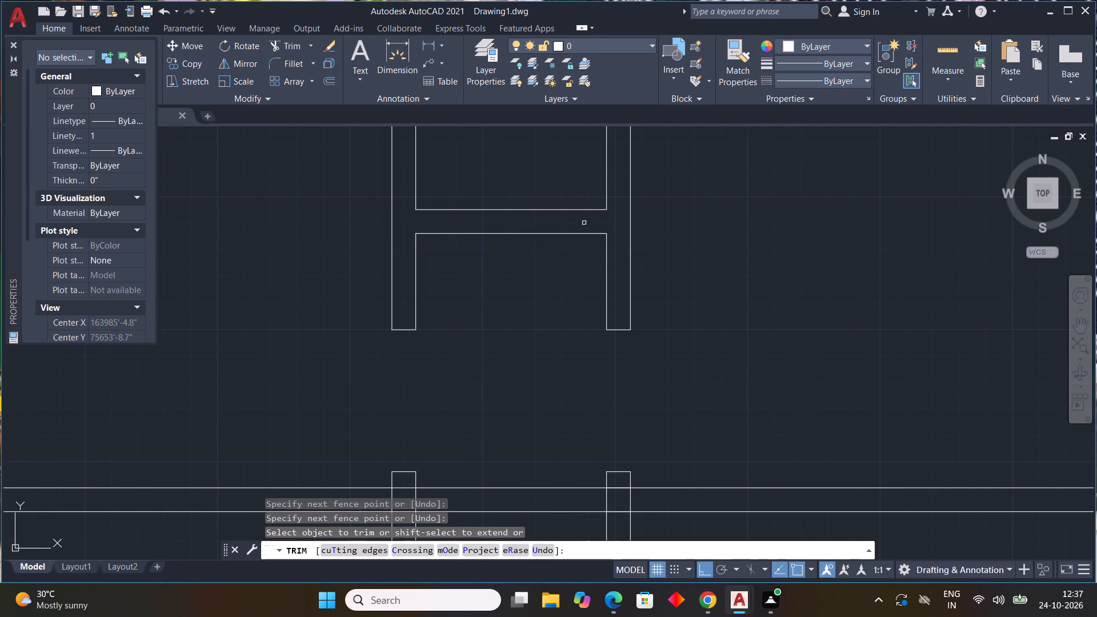
{"action": "scroll", "coordinate": [568, 194], "scroll_direction": "up", "scroll_amount": 1}
{"action": "scroll", "coordinate": [462, 243], "scroll_direction": "down", "scroll_amount": 1}
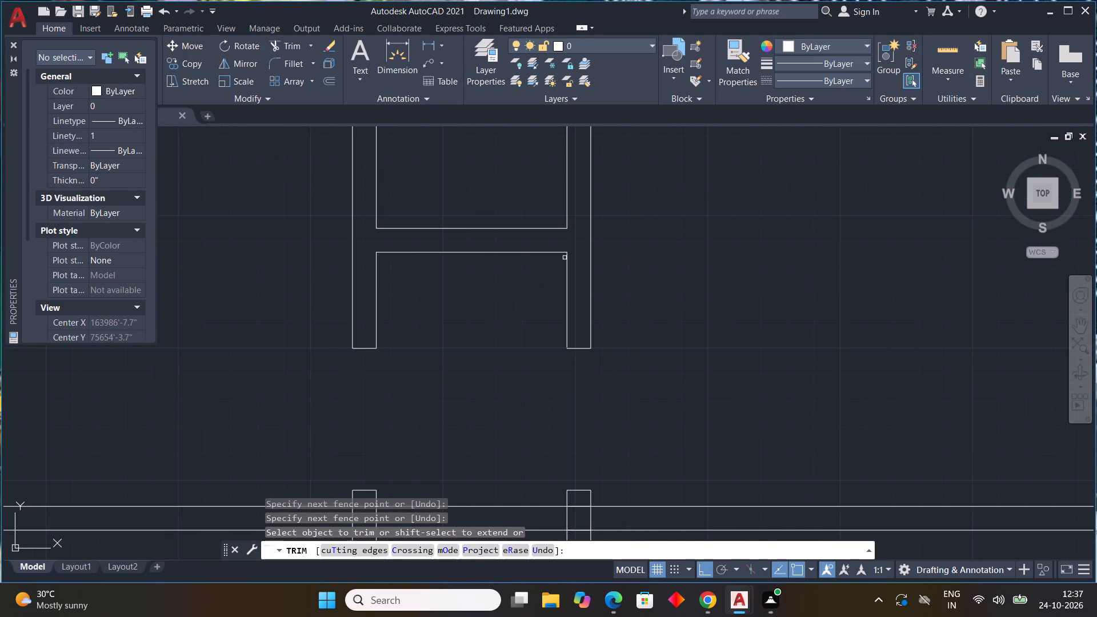
{"action": "key", "text": "Escape"}
{"action": "key", "text": "Escape"}
{"action": "key", "text": "Escape"}
{"action": "key", "text": "Escape"}
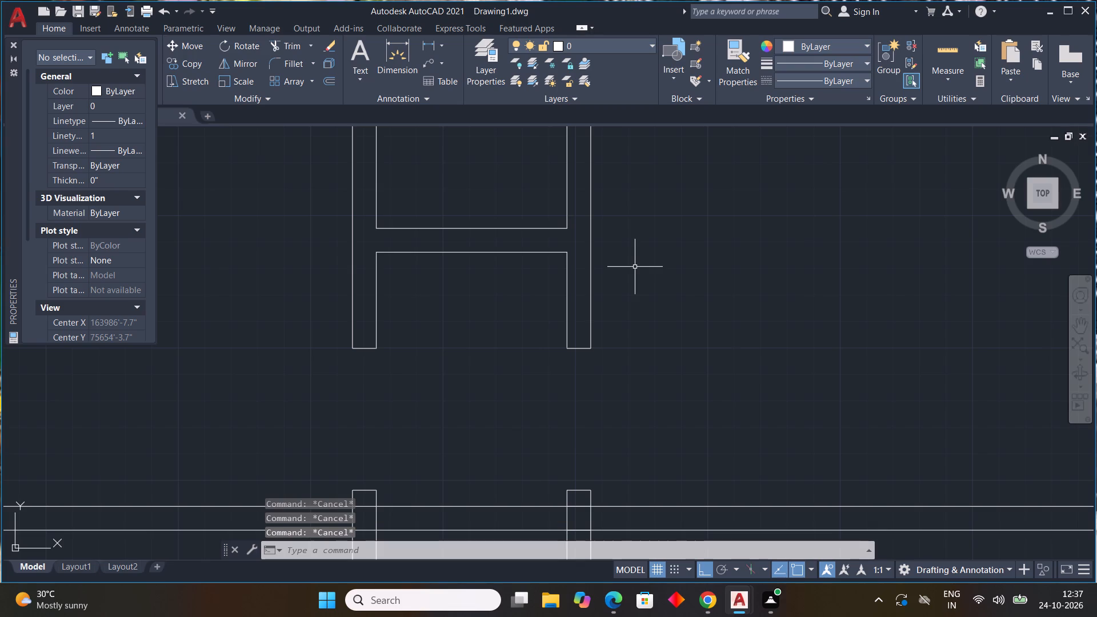
Draw two vertical closing lines across the upper short cross wall, at its midpoint and just inside the right passage wall.
{"action": "type", "text": "L"}
{"action": "key", "text": "space"}
{"action": "scroll", "coordinate": [397, 231], "scroll_direction": "up", "scroll_amount": 1}
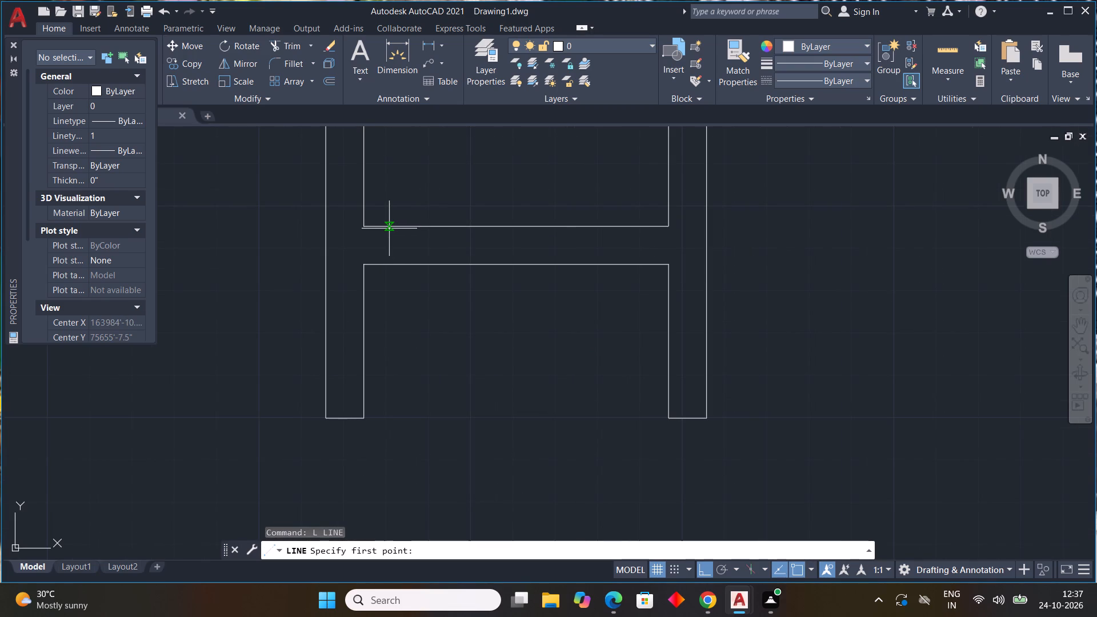
{"action": "scroll", "coordinate": [503, 228], "scroll_direction": "down", "scroll_amount": 1}
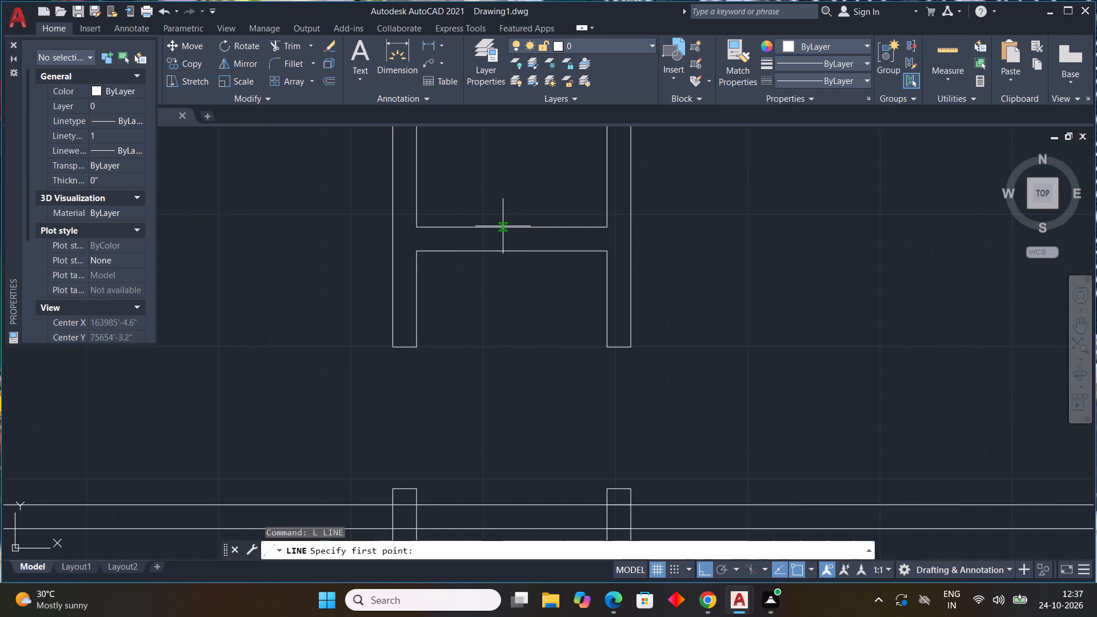
{"action": "left_click", "coordinate": [508, 226]}
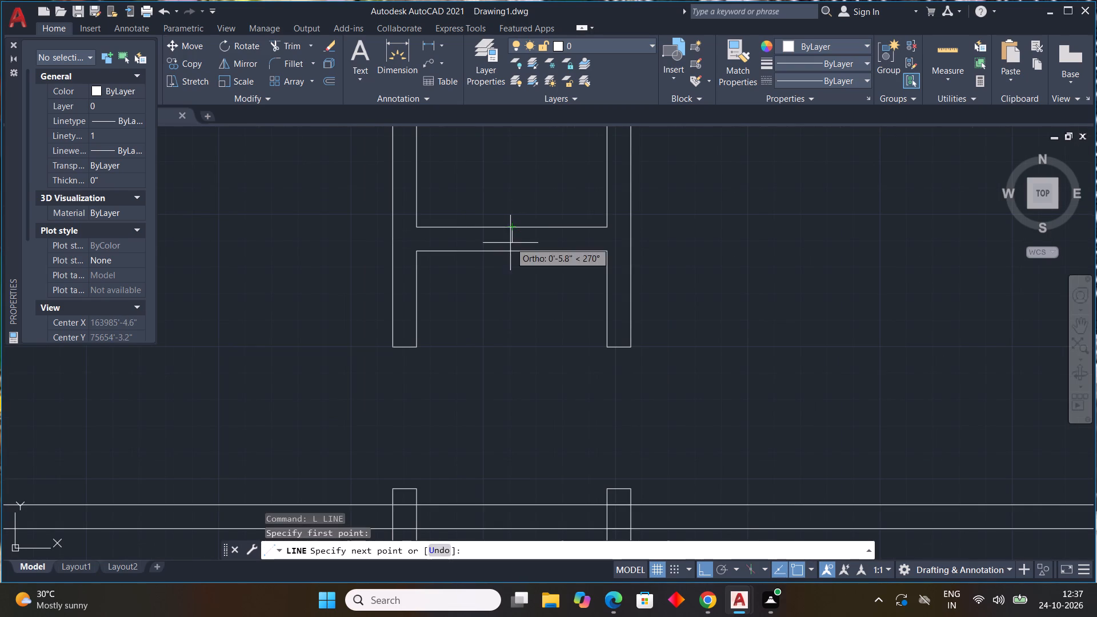
{"action": "left_click", "coordinate": [508, 251]}
{"action": "key", "text": "Escape"}
{"action": "key", "text": "space"}
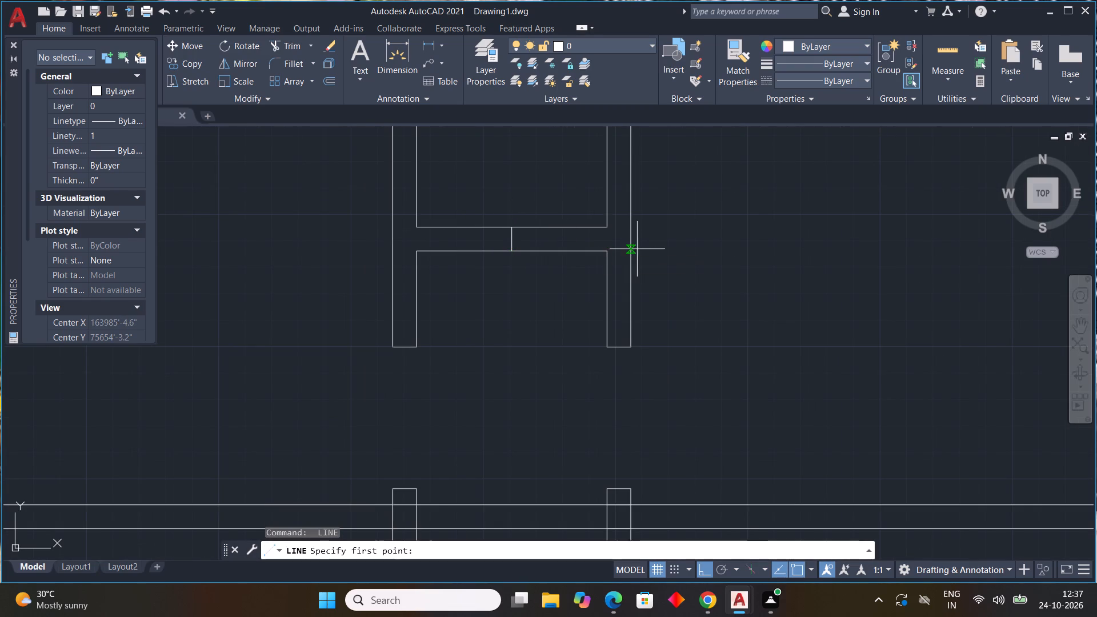
{"action": "scroll", "coordinate": [606, 243], "scroll_direction": "up", "scroll_amount": 2}
{"action": "left_click", "coordinate": [601, 198]}
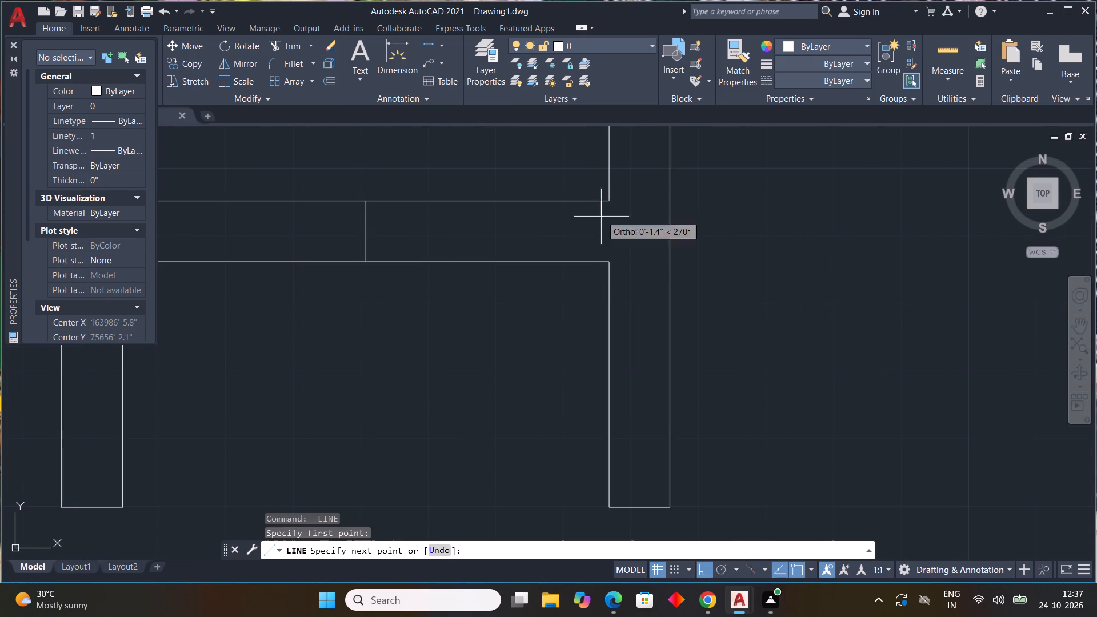
{"action": "left_click", "coordinate": [598, 262]}
{"action": "key", "text": "Escape"}
{"action": "scroll", "coordinate": [690, 263], "scroll_direction": "down", "scroll_amount": 3}
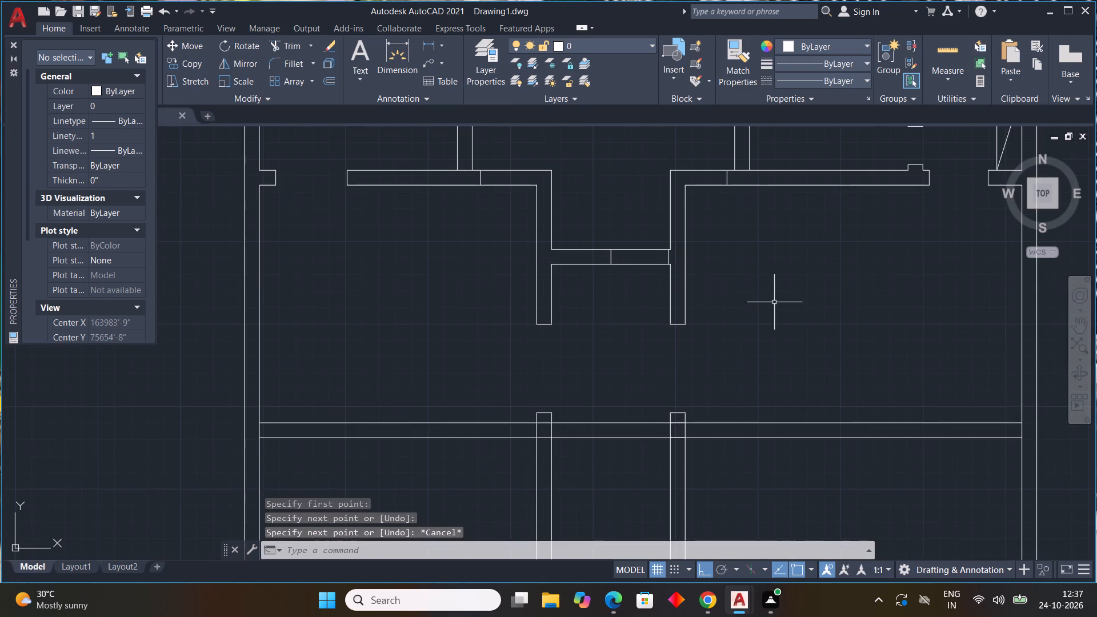
Draw a vertical closing line across the full-width cross wall's thickness, just inside the left passage wall.
{"action": "middle_click_drag", "start_coordinate": [774, 302], "coordinate": [645, 237]}
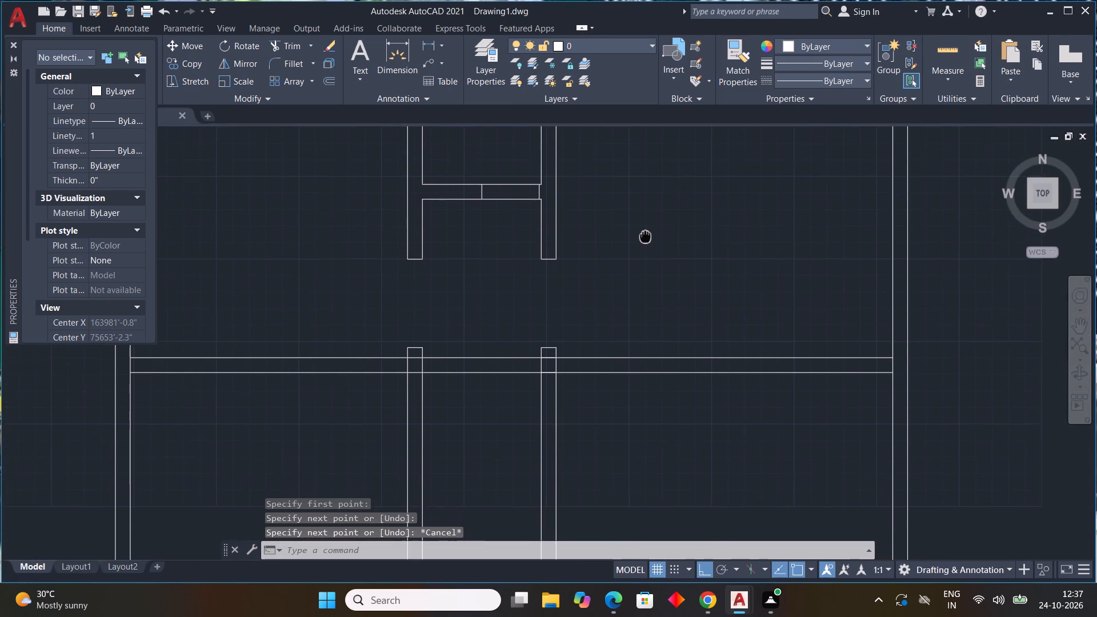
{"action": "middle_click_drag", "start_coordinate": [645, 237], "coordinate": [645, 232]}
{"action": "middle_click_drag", "start_coordinate": [646, 230], "coordinate": [650, 225]}
{"action": "middle_click", "coordinate": [666, 212]}
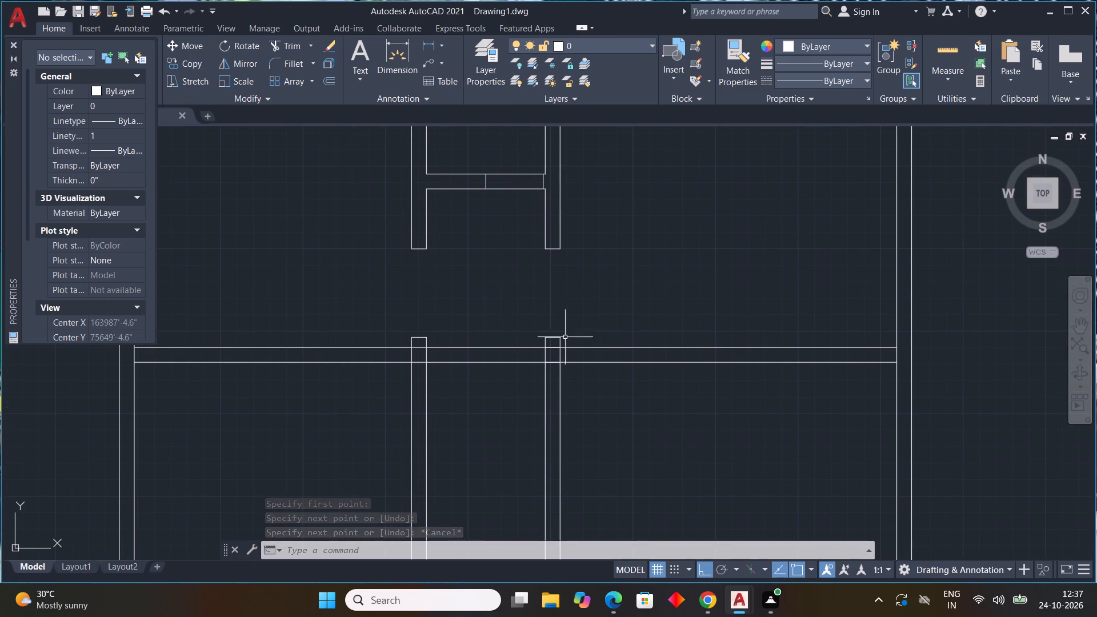
{"action": "type", "text": "L"}
{"action": "key", "text": "space"}
{"action": "middle_click_drag", "start_coordinate": [429, 391], "coordinate": [431, 344]}
{"action": "scroll", "coordinate": [428, 391], "scroll_direction": "up", "scroll_amount": 1}
{"action": "scroll", "coordinate": [433, 290], "scroll_direction": "up", "scroll_amount": 2}
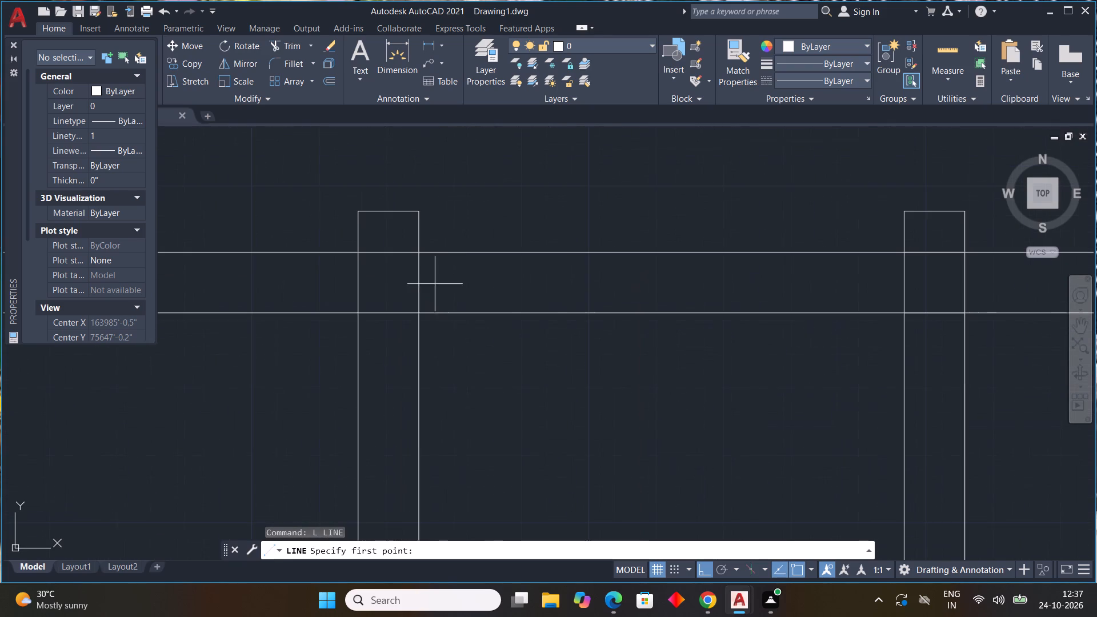
{"action": "left_click_drag", "start_coordinate": [438, 255], "coordinate": [434, 292]}
{"action": "left_click", "coordinate": [433, 312]}
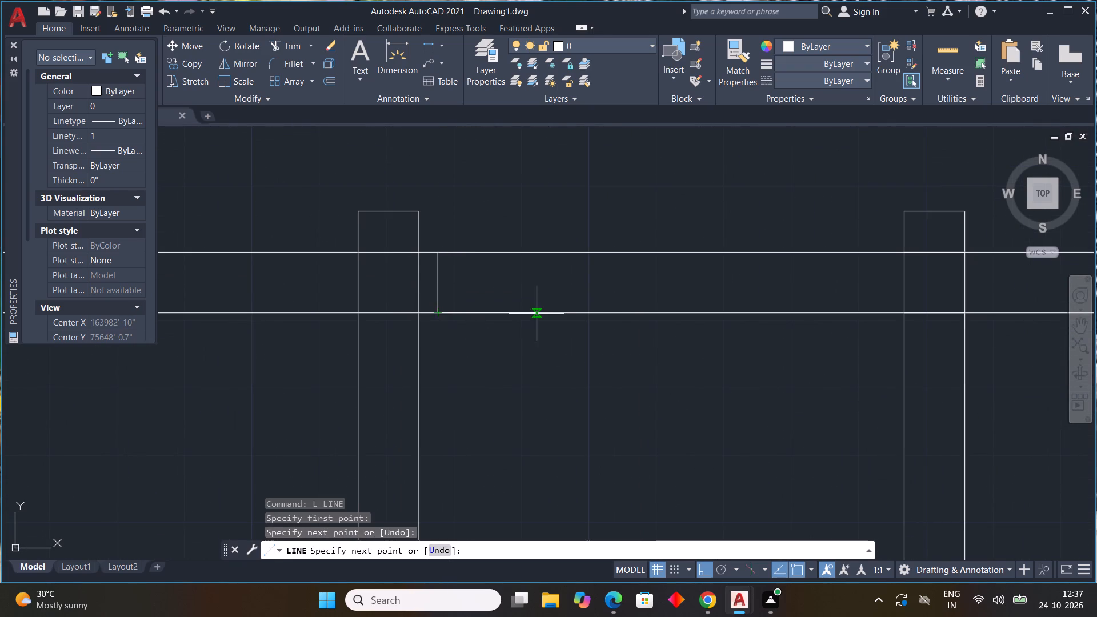
{"action": "key", "text": "Escape"}
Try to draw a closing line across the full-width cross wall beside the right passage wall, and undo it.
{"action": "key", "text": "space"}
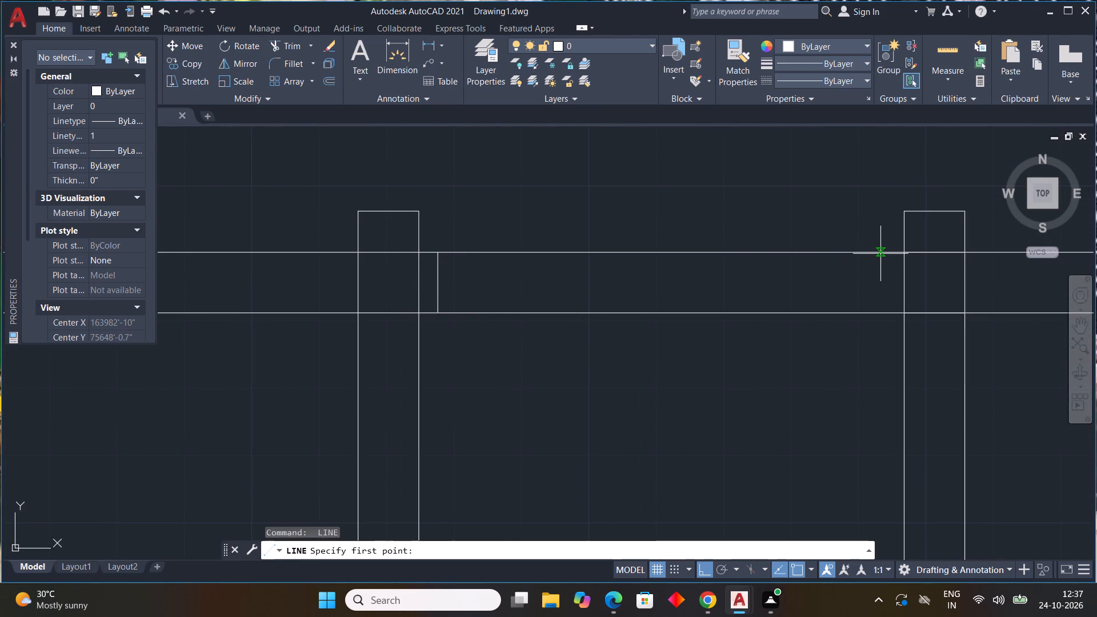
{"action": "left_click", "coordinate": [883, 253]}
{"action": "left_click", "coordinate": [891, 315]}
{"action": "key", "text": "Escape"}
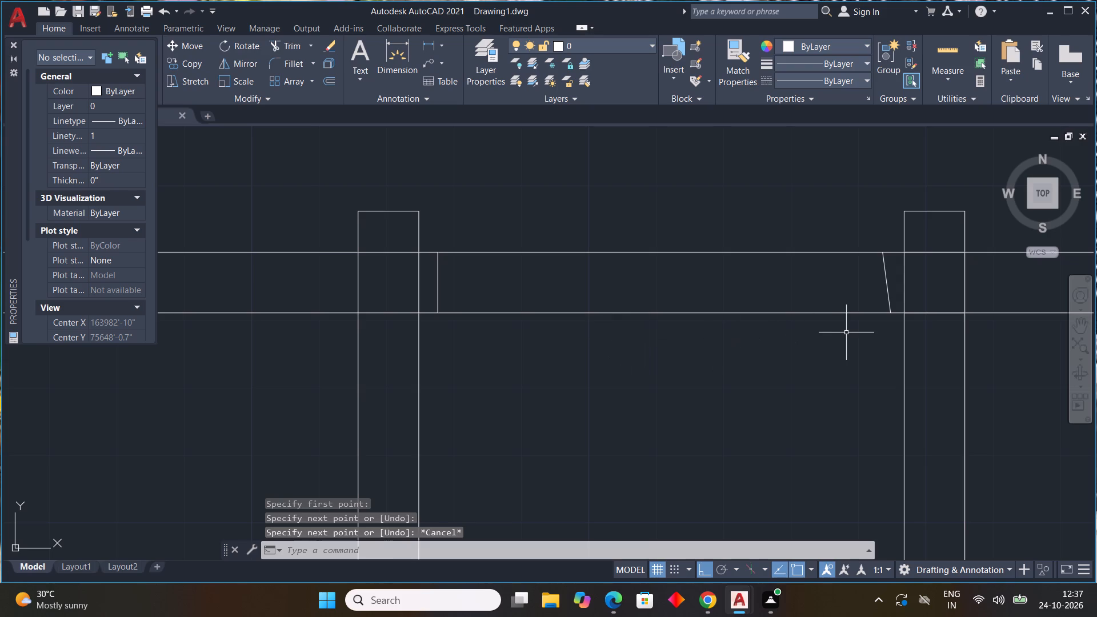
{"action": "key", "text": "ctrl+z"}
Draw a vertical closing line across the full-width cross wall's thickness, just inside the right passage wall.
{"action": "type", "text": "L"}
{"action": "key", "text": "space"}
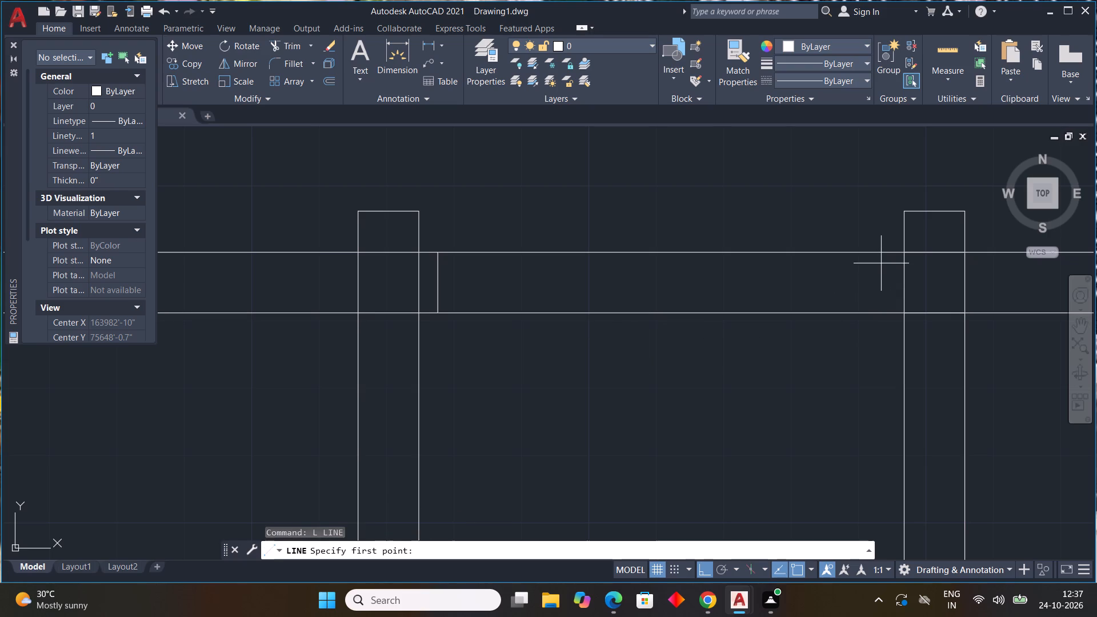
{"action": "left_click", "coordinate": [882, 253]}
{"action": "left_click", "coordinate": [883, 315]}
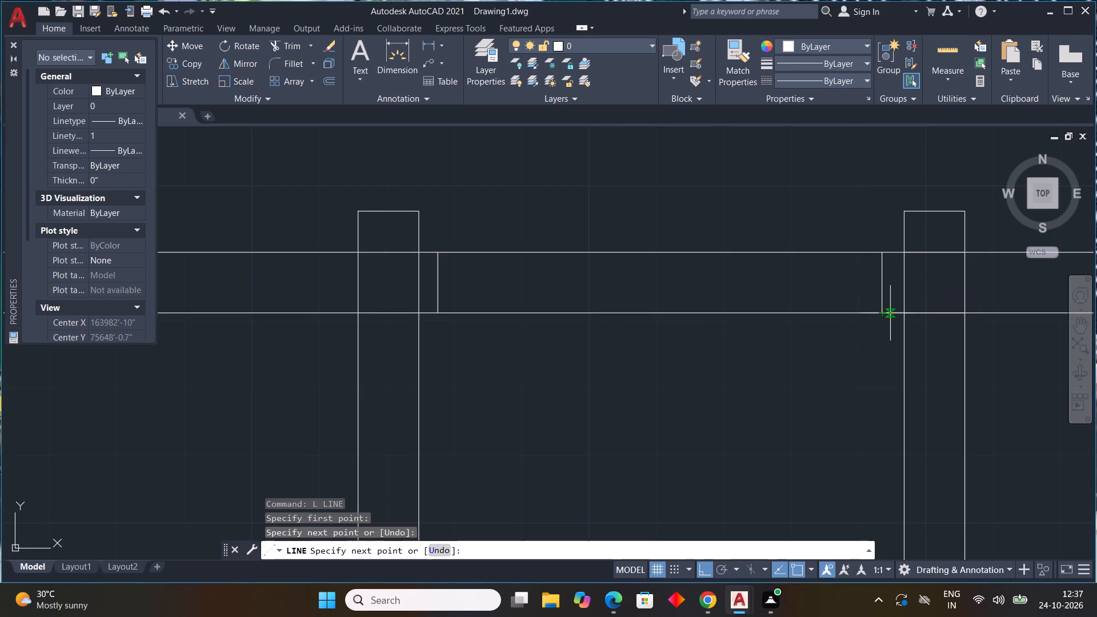
{"action": "key", "text": "Escape"}
Trim both full-width cross wall lines between the two closing lines to open the central passage.
{"action": "key", "text": "grave"}
{"action": "type", "text": "TR"}
{"action": "key", "text": "space"}
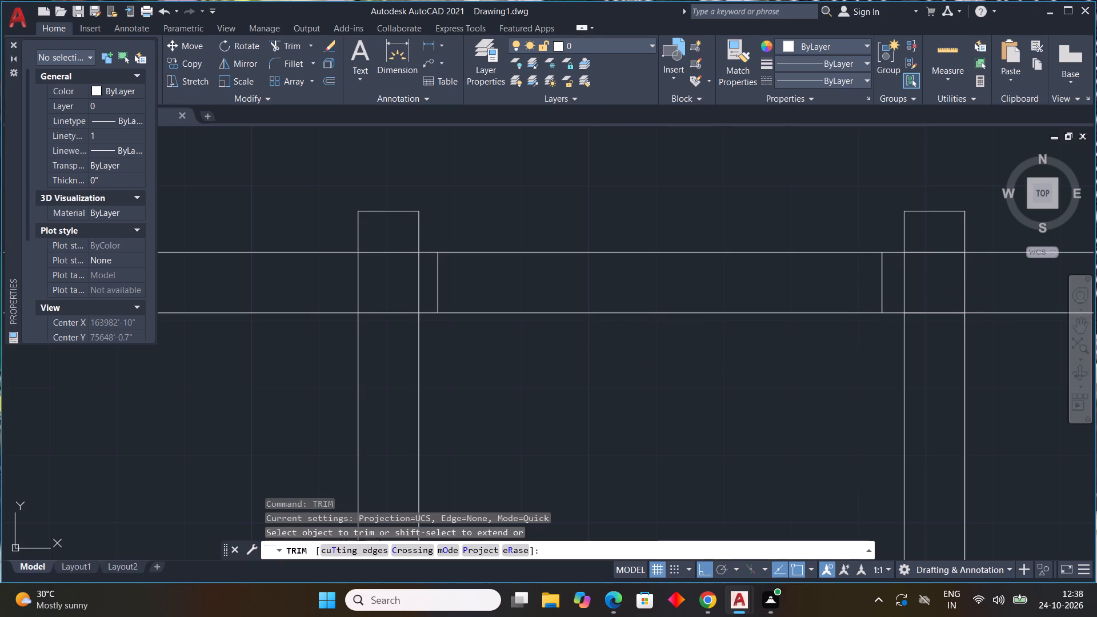
{"action": "left_click_drag", "start_coordinate": [641, 230], "coordinate": [625, 374]}
Trim the overlapping lines where the full-width cross wall meets both passage walls to merge the junctions.
{"action": "left_click", "coordinate": [423, 292]}
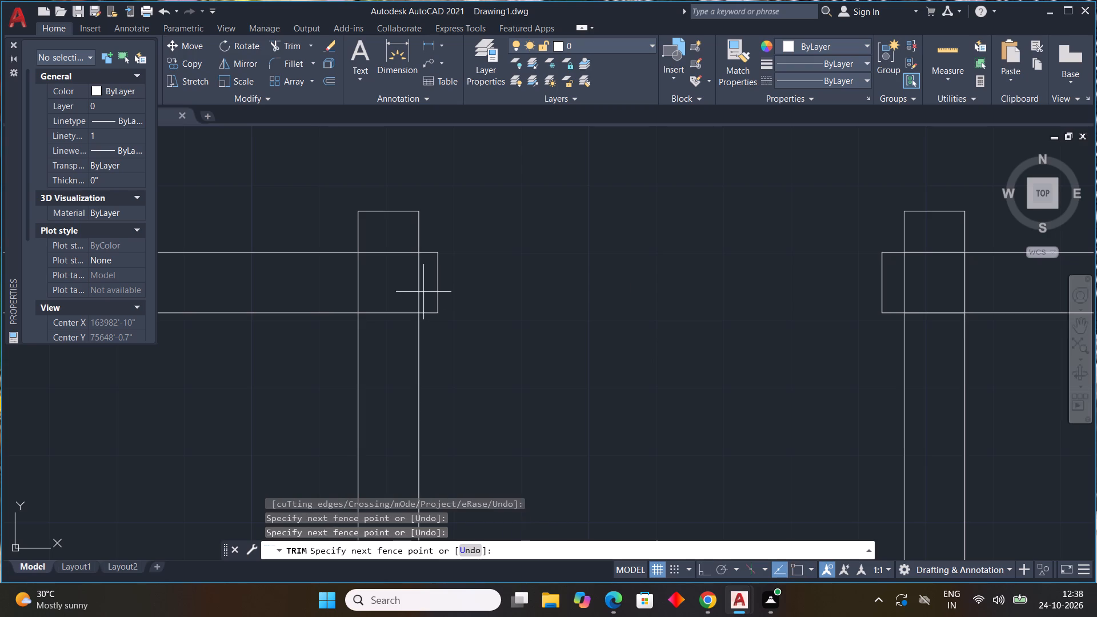
{"action": "left_click", "coordinate": [417, 291]}
{"action": "left_click_drag", "start_coordinate": [401, 249], "coordinate": [390, 273]}
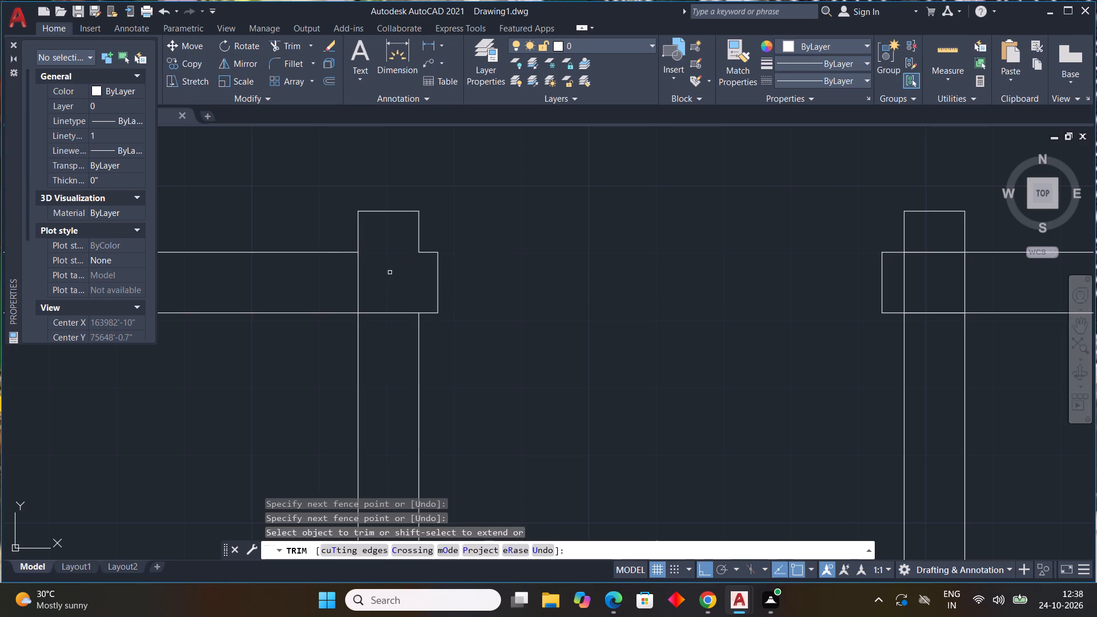
{"action": "middle_click_drag", "start_coordinate": [846, 293], "coordinate": [570, 287]}
{"action": "middle_click", "coordinate": [570, 287]}
{"action": "left_click_drag", "start_coordinate": [664, 237], "coordinate": [647, 260]}
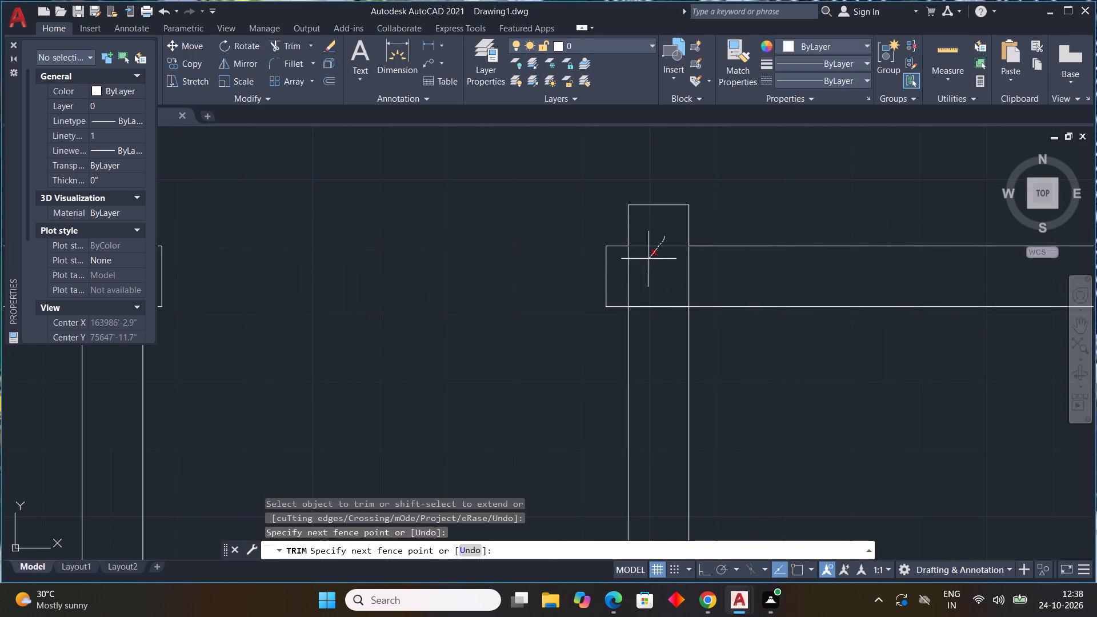
{"action": "left_click_drag", "start_coordinate": [647, 260], "coordinate": [619, 275]}
{"action": "scroll", "coordinate": [642, 279], "scroll_direction": "down", "scroll_amount": 4}
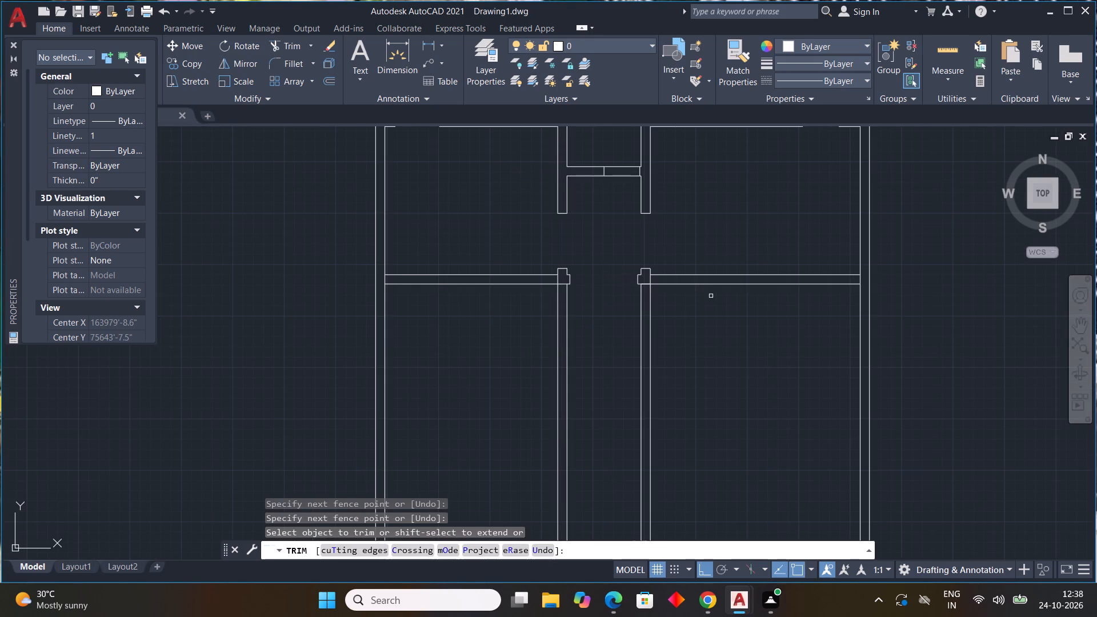
{"action": "scroll", "coordinate": [694, 289], "scroll_direction": "up", "scroll_amount": 2}
{"action": "left_click_drag", "start_coordinate": [578, 267], "coordinate": [601, 266]}
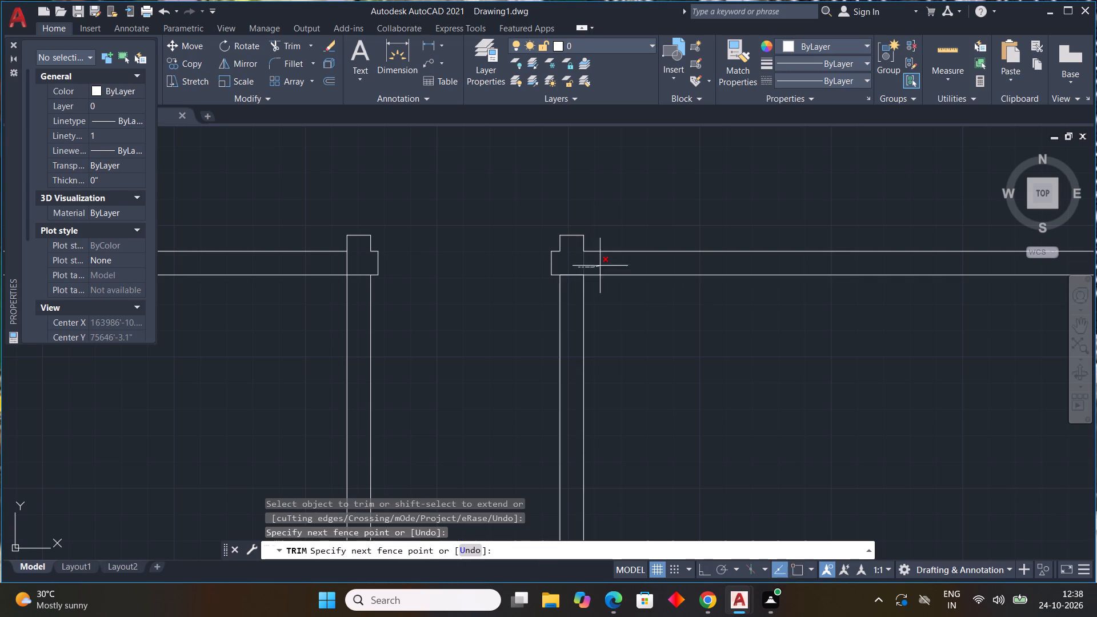
{"action": "left_click_drag", "start_coordinate": [601, 266], "coordinate": [602, 266]}
{"action": "left_click_drag", "start_coordinate": [338, 264], "coordinate": [356, 268]}
{"action": "scroll", "coordinate": [370, 262], "scroll_direction": "down", "scroll_amount": 2}
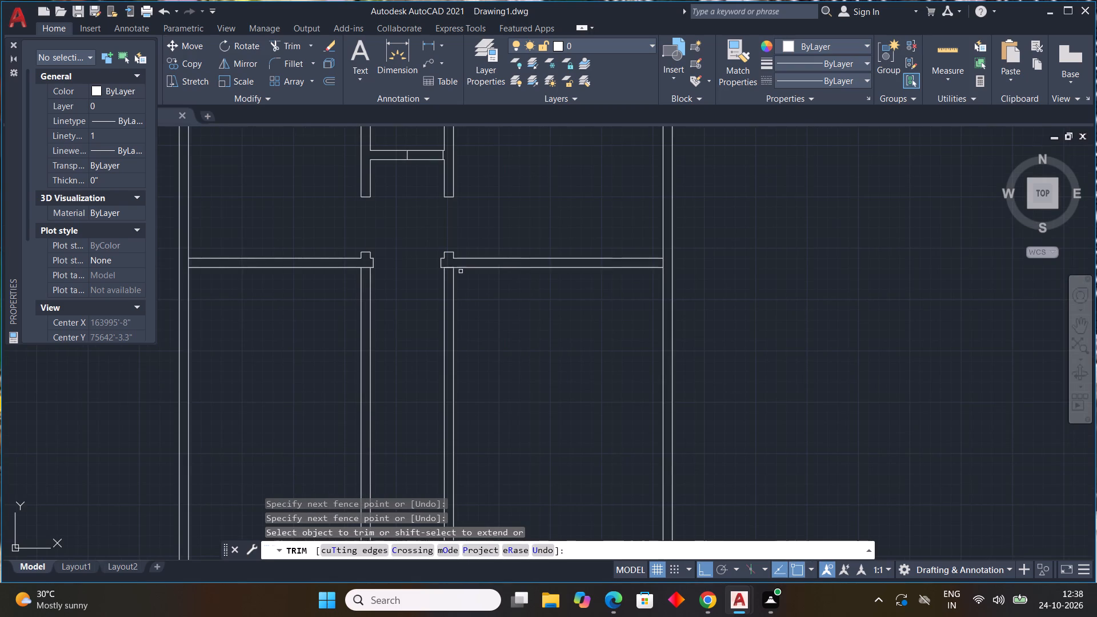
Trim the upper short cross wall's lines between its two closing lines to create an opening beside the right passage wall.
{"action": "middle_click_drag", "start_coordinate": [414, 199], "coordinate": [418, 275]}
{"action": "left_click_drag", "start_coordinate": [430, 194], "coordinate": [431, 273]}
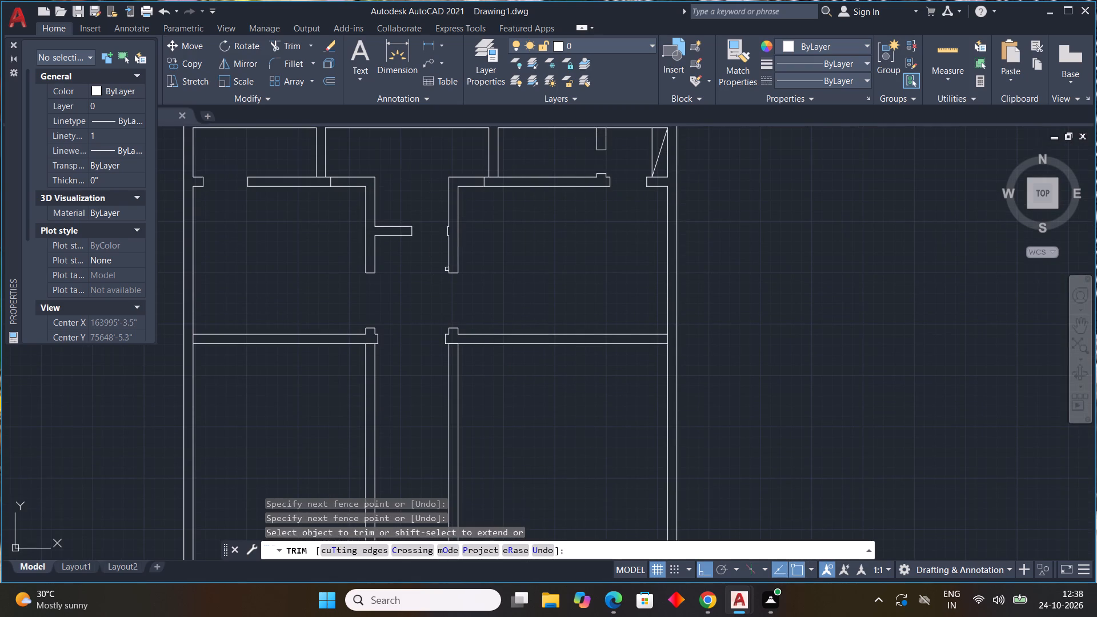
{"action": "key", "text": "Escape"}
{"action": "key", "text": "Escape"}
{"action": "key", "text": "Escape"}
{"action": "key", "text": "Escape"}
{"action": "key", "text": "Escape"}
{"action": "key", "text": "Escape"}
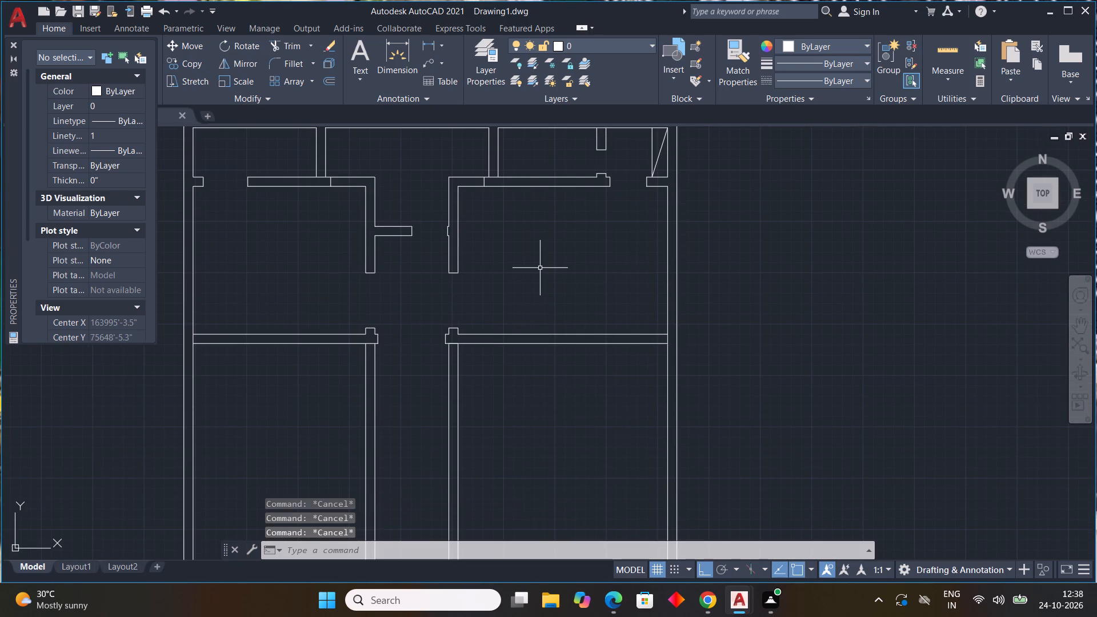
Load the ACAD_ISO02W100 (ISO dash) linetype into the drawing.
{"action": "left_click", "coordinate": [818, 79]}
{"action": "left_click", "coordinate": [820, 154]}
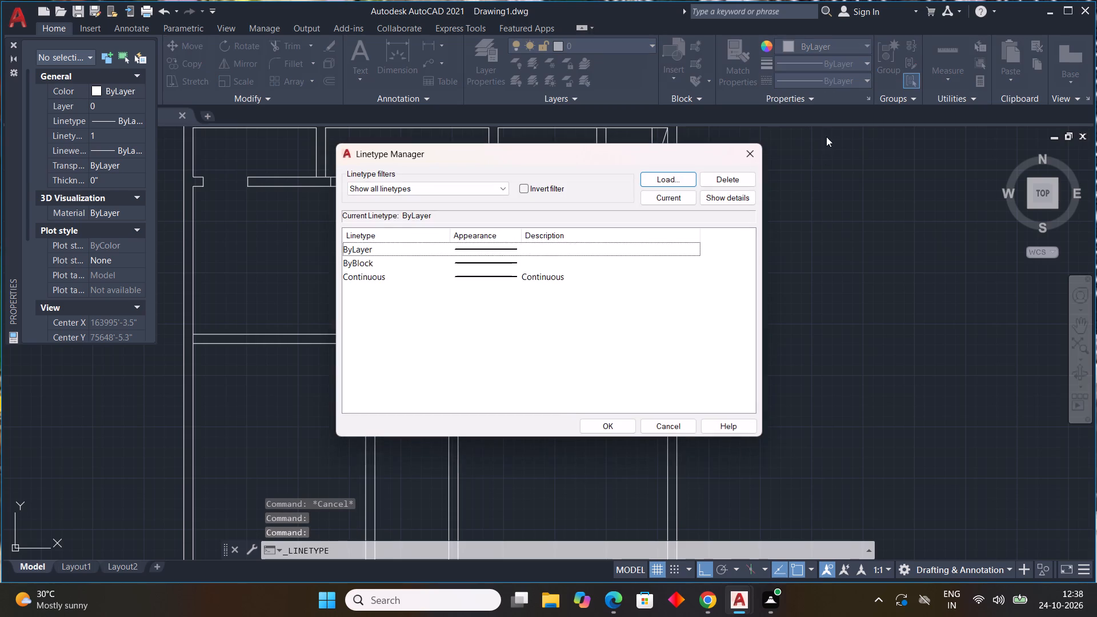
{"action": "left_click", "coordinate": [682, 178]}
{"action": "left_click", "coordinate": [575, 270]}
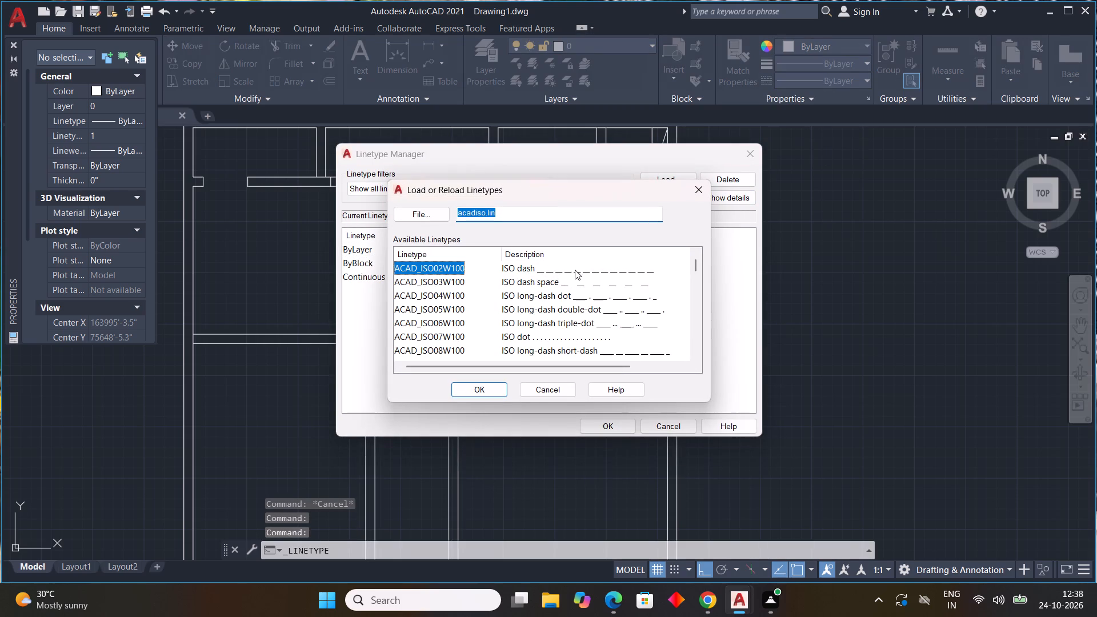
{"action": "left_click", "coordinate": [469, 396]}
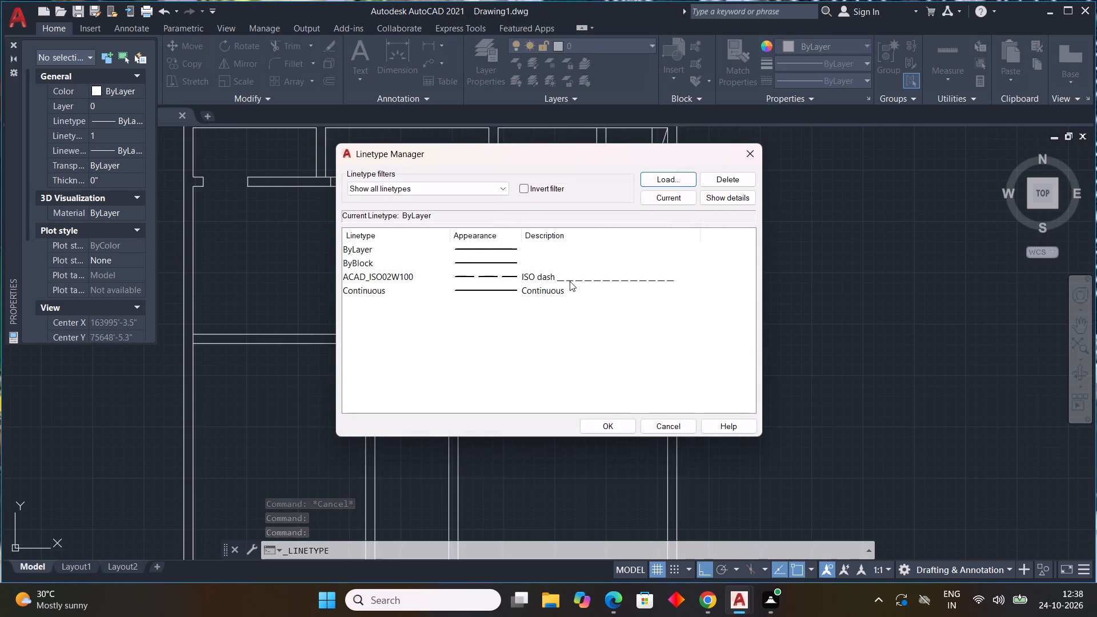
{"action": "left_click", "coordinate": [570, 281]}
{"action": "left_click", "coordinate": [608, 424]}
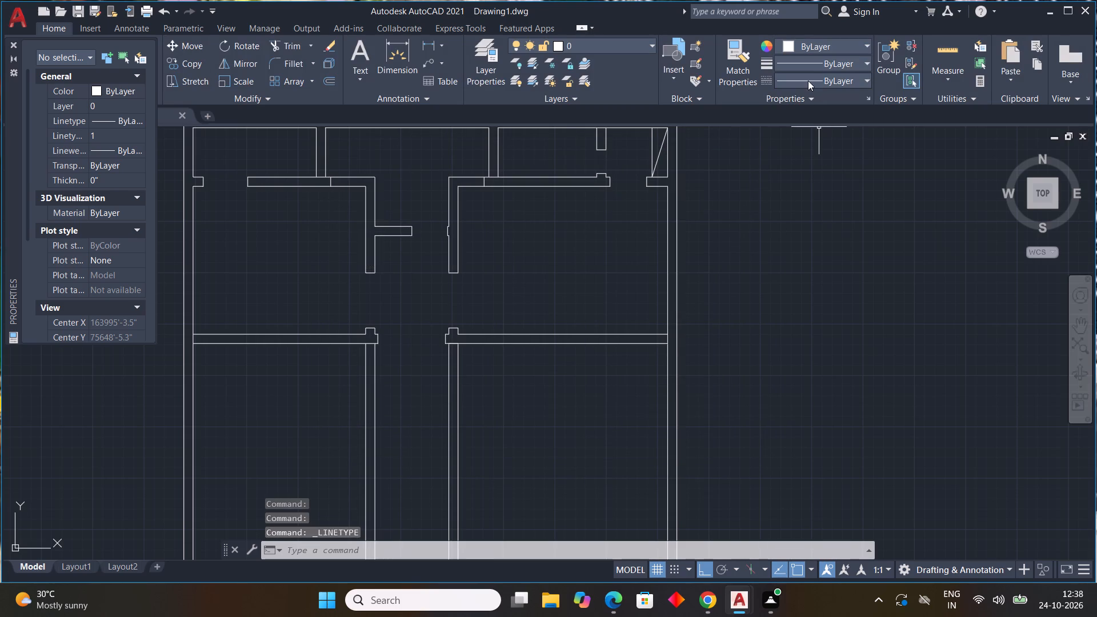
Make ACAD_ISO02W100 the current linetype and draw two dashed lines across the passage opening, joining the full-width cross wall's upper and lower faces.
{"action": "left_click", "coordinate": [808, 81]}
{"action": "left_click", "coordinate": [822, 130]}
{"action": "scroll", "coordinate": [353, 363], "scroll_direction": "up", "scroll_amount": 2}
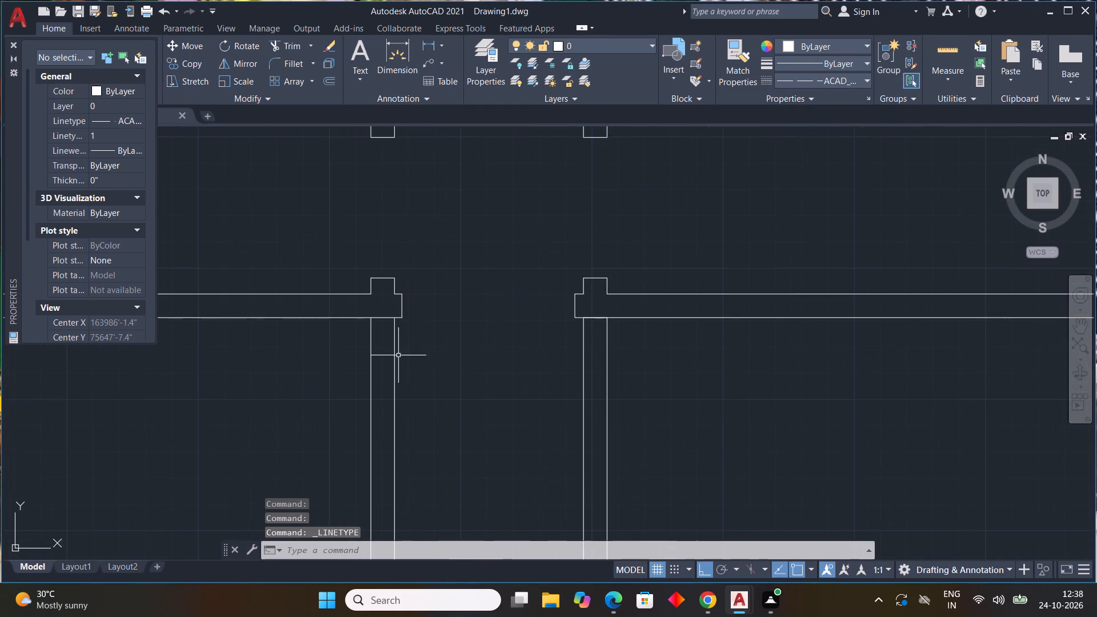
{"action": "middle_click_drag", "start_coordinate": [430, 344], "coordinate": [436, 320]}
{"action": "type", "text": "L"}
{"action": "key", "text": "space"}
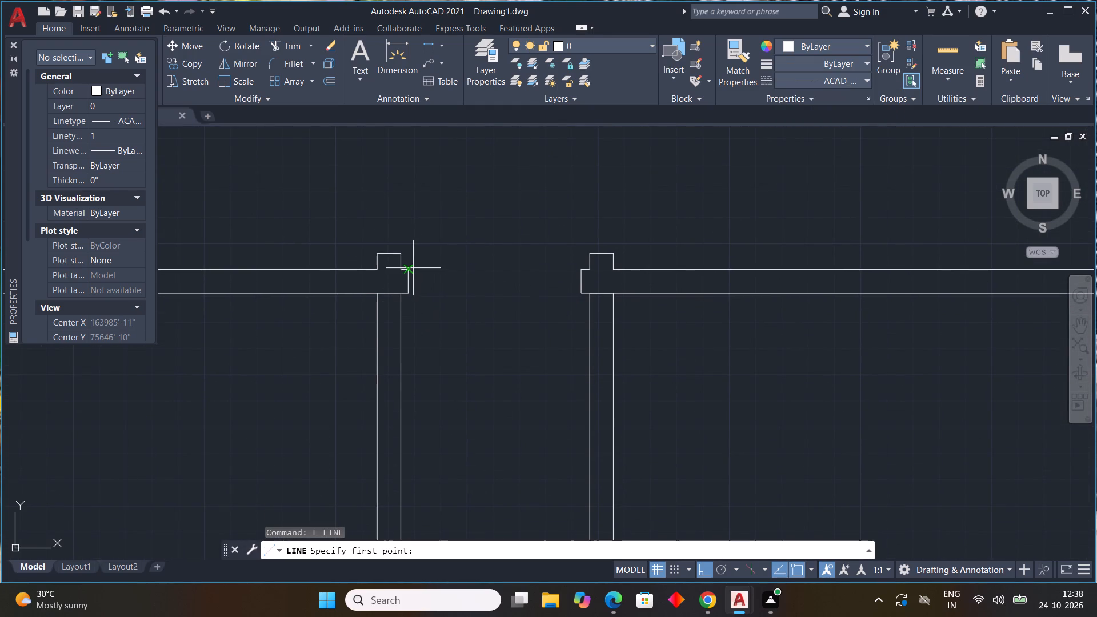
{"action": "left_click", "coordinate": [412, 267]}
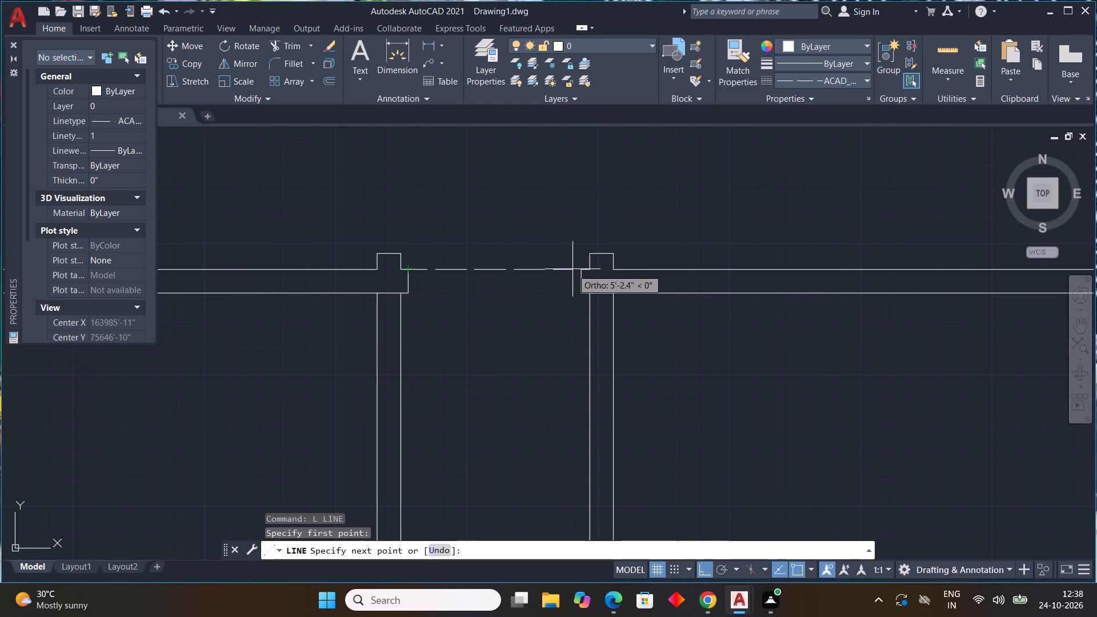
{"action": "left_click", "coordinate": [577, 270]}
{"action": "key", "text": "Escape"}
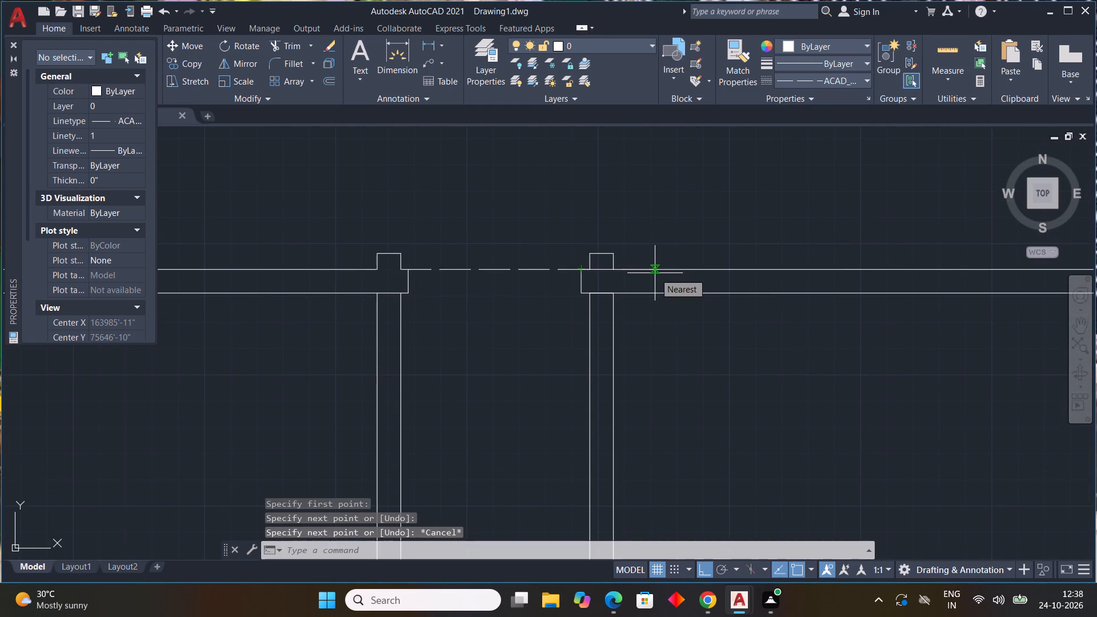
{"action": "key", "text": "space"}
{"action": "left_click", "coordinate": [409, 297]}
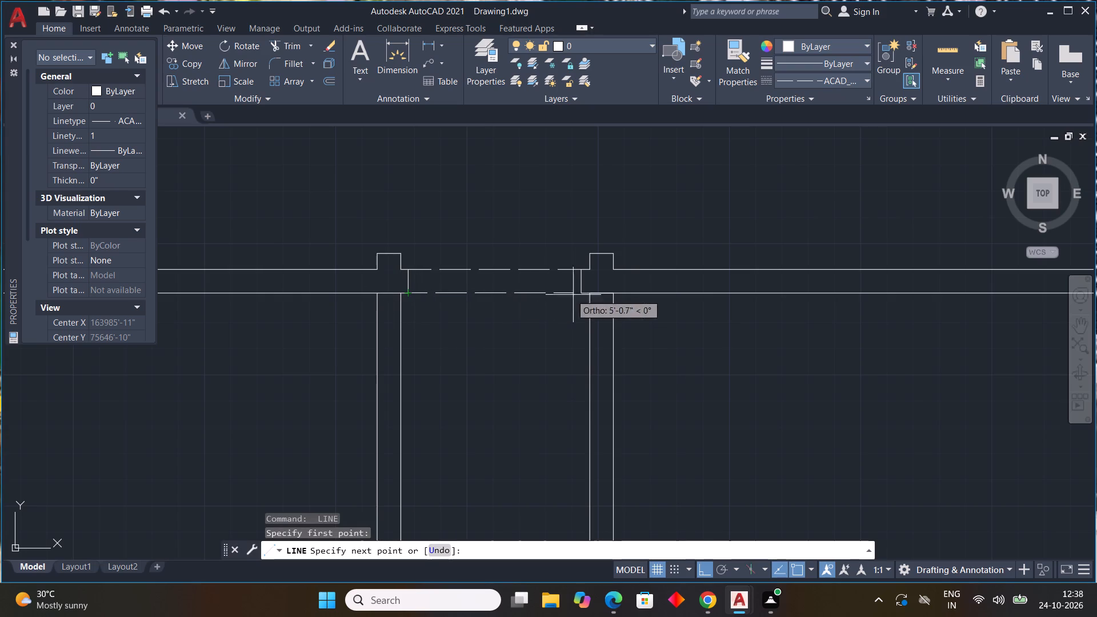
{"action": "left_click", "coordinate": [582, 295]}
{"action": "key", "text": "Escape"}
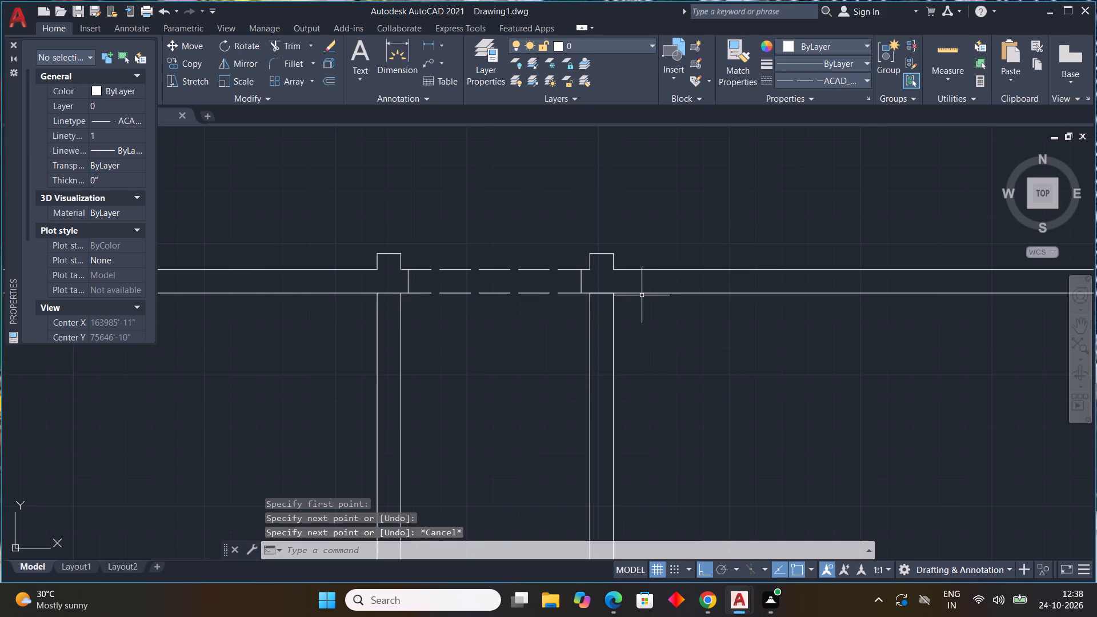
Trim both lines of the right passage wall between the full-width cross wall and the double-line wall near the plan's bottom.
{"action": "scroll", "coordinate": [557, 337], "scroll_direction": "down", "scroll_amount": 2}
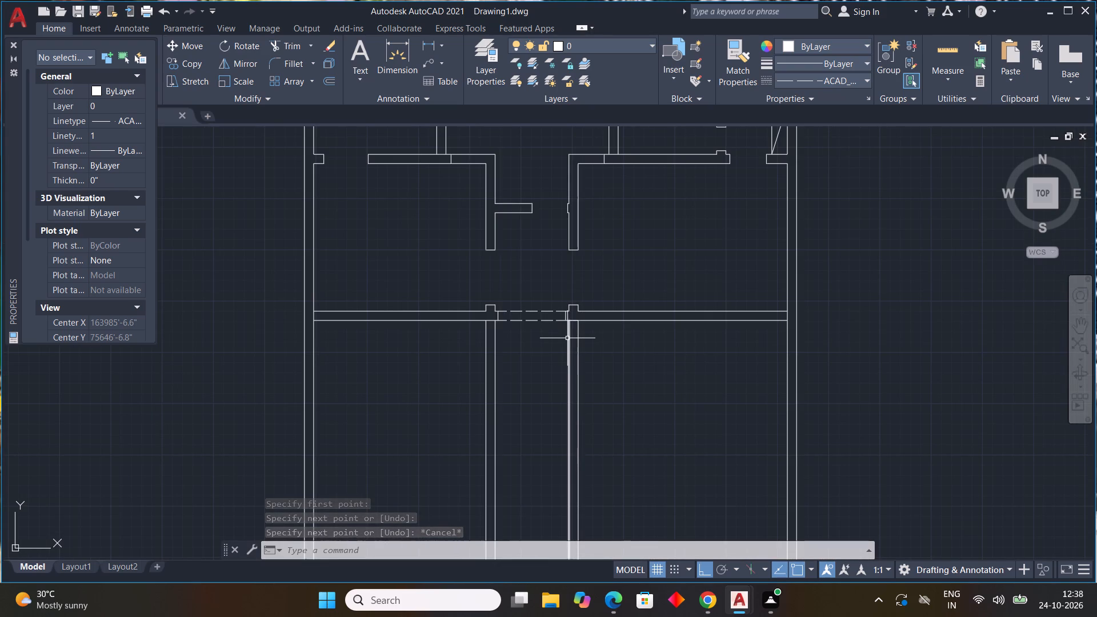
{"action": "scroll", "coordinate": [493, 335], "scroll_direction": "down", "scroll_amount": 2}
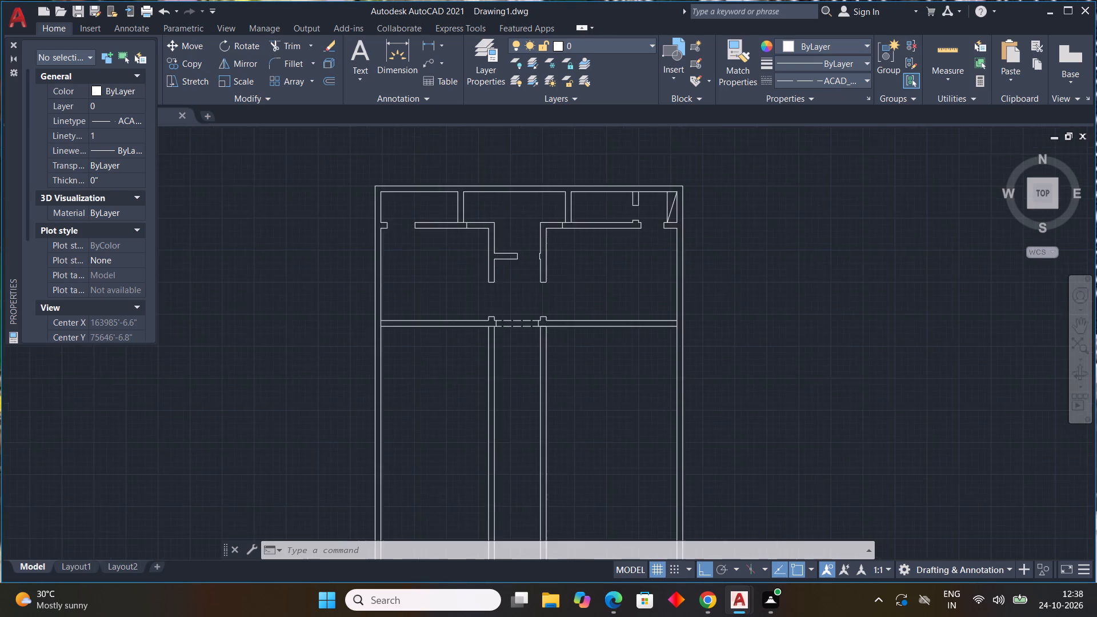
{"action": "middle_click_drag", "start_coordinate": [511, 355], "coordinate": [436, 253]}
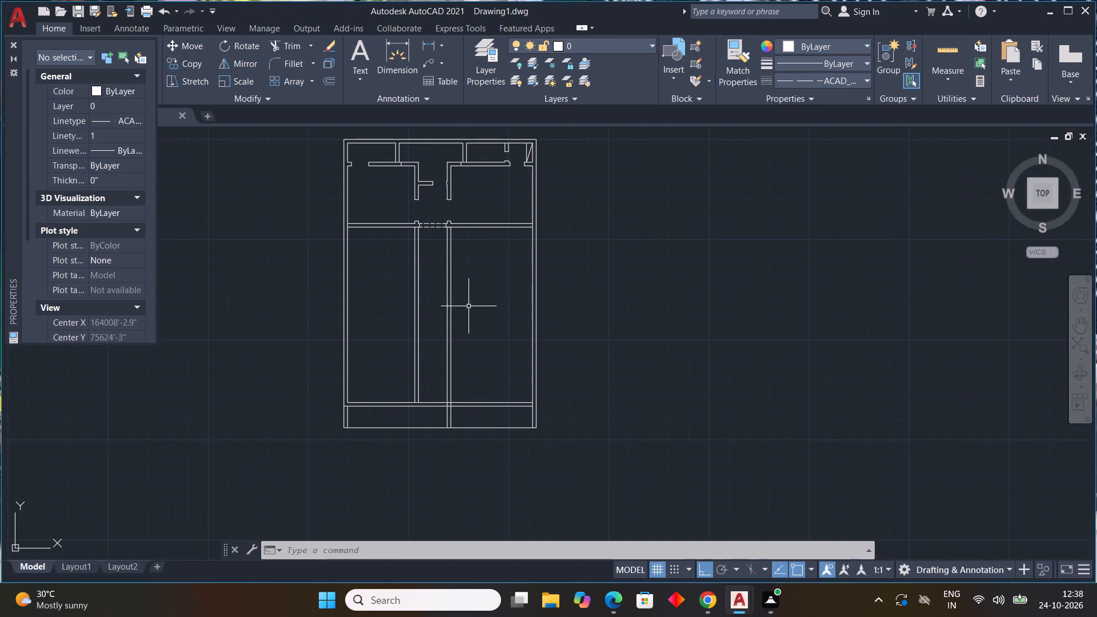
{"action": "scroll", "coordinate": [466, 307], "scroll_direction": "up", "scroll_amount": 1}
{"action": "middle_click_drag", "start_coordinate": [466, 307], "coordinate": [458, 267]}
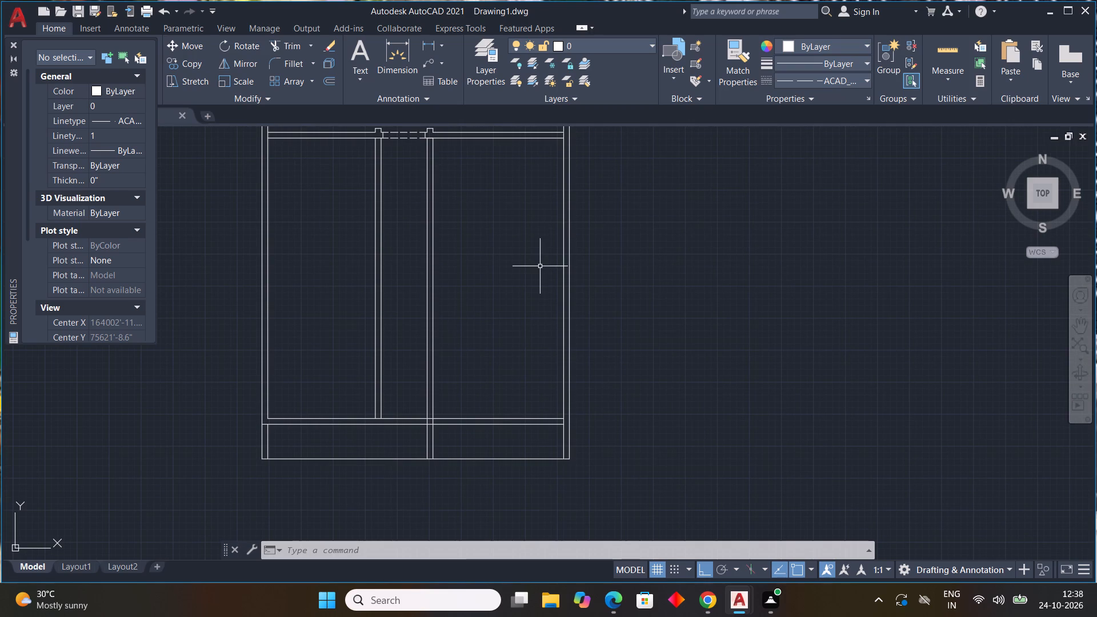
{"action": "key", "text": "t"}
{"action": "type", "text": "R"}
{"action": "key", "text": "space"}
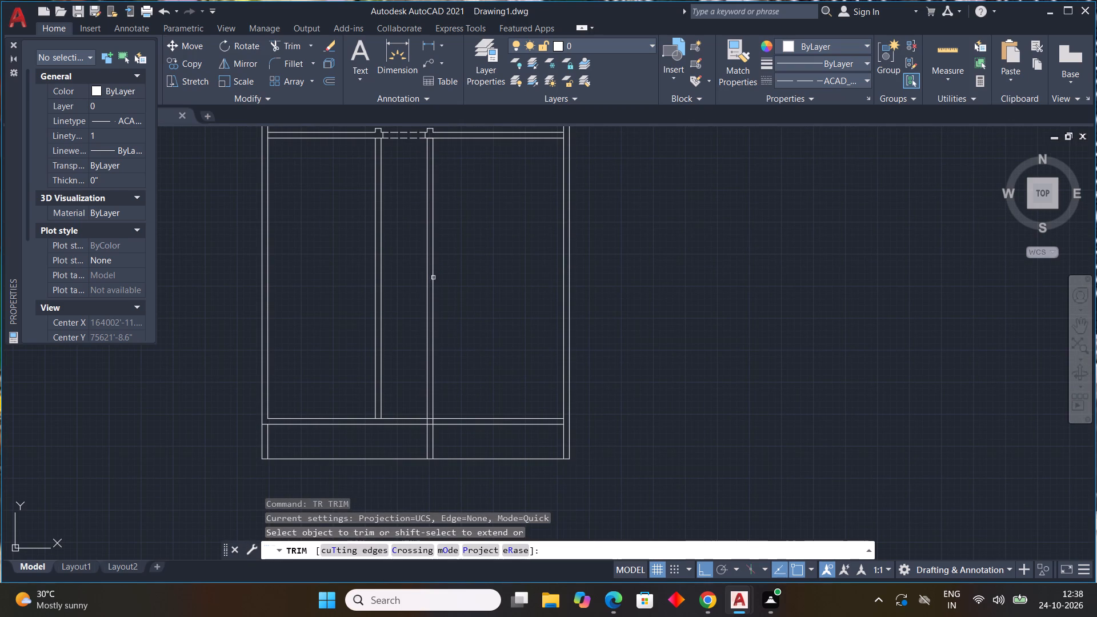
{"action": "left_click_drag", "start_coordinate": [419, 273], "coordinate": [471, 276]}
Trim the right passage wall's leftover pieces in the bottom strip and within the thickness of the lower cross wall.
{"action": "scroll", "coordinate": [471, 277], "scroll_direction": "down", "scroll_amount": 2}
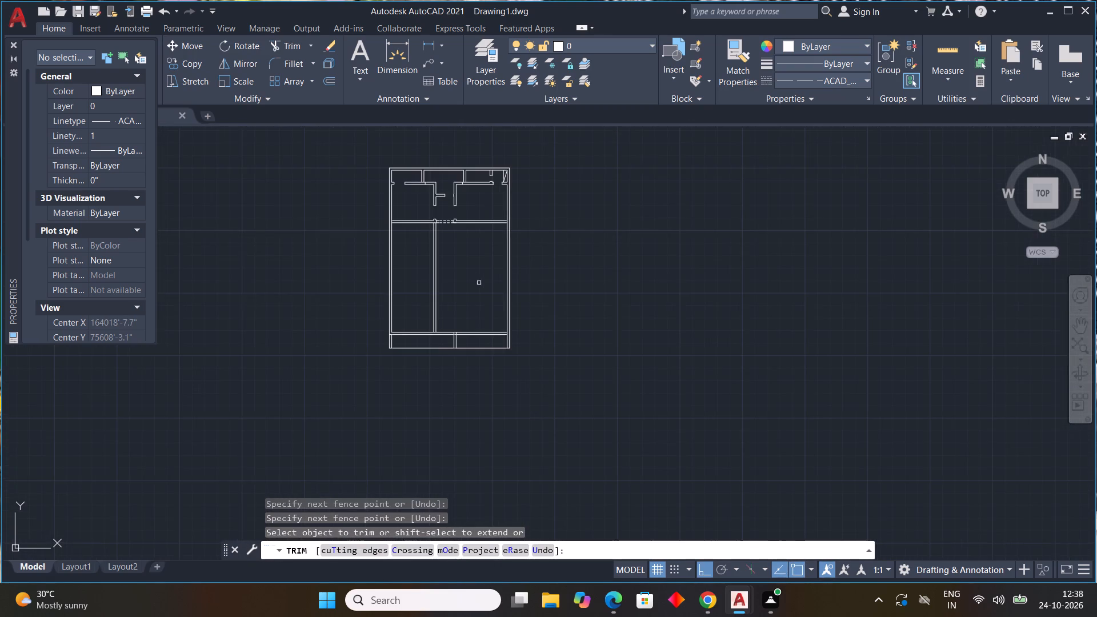
{"action": "middle_click_drag", "start_coordinate": [479, 283], "coordinate": [496, 247]}
{"action": "scroll", "coordinate": [497, 319], "scroll_direction": "up", "scroll_amount": 3}
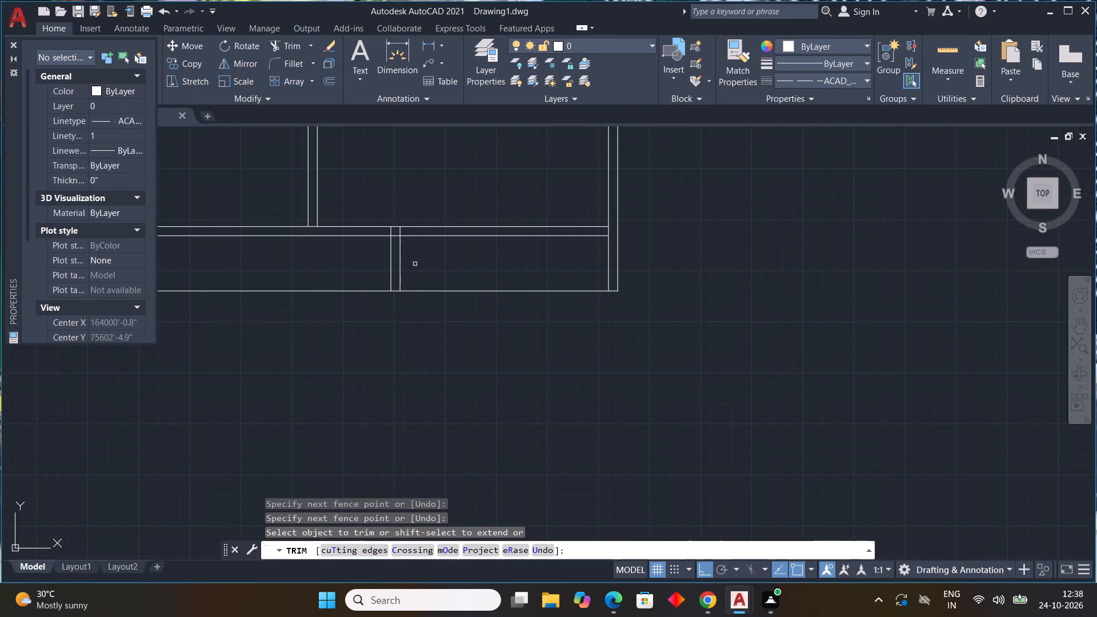
{"action": "left_click_drag", "start_coordinate": [375, 253], "coordinate": [430, 259]}
{"action": "scroll", "coordinate": [385, 231], "scroll_direction": "up", "scroll_amount": 2}
{"action": "left_click_drag", "start_coordinate": [386, 231], "coordinate": [450, 233]}
{"action": "scroll", "coordinate": [457, 243], "scroll_direction": "down", "scroll_amount": 3}
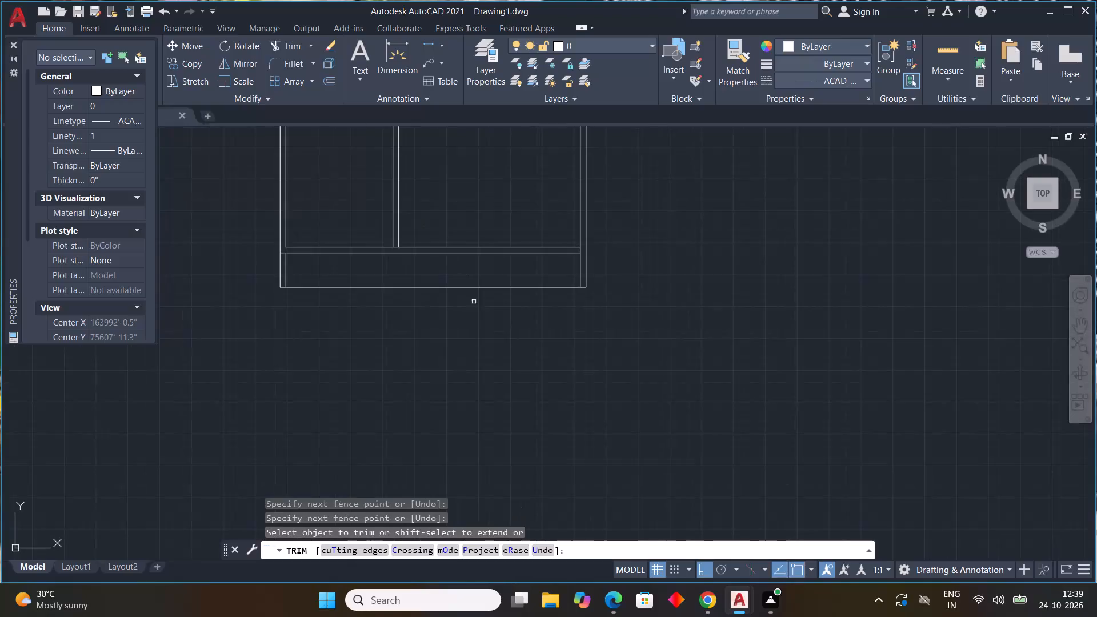
{"action": "middle_click_drag", "start_coordinate": [623, 295], "coordinate": [648, 427]}
{"action": "scroll", "coordinate": [648, 422], "scroll_direction": "down", "scroll_amount": 1}
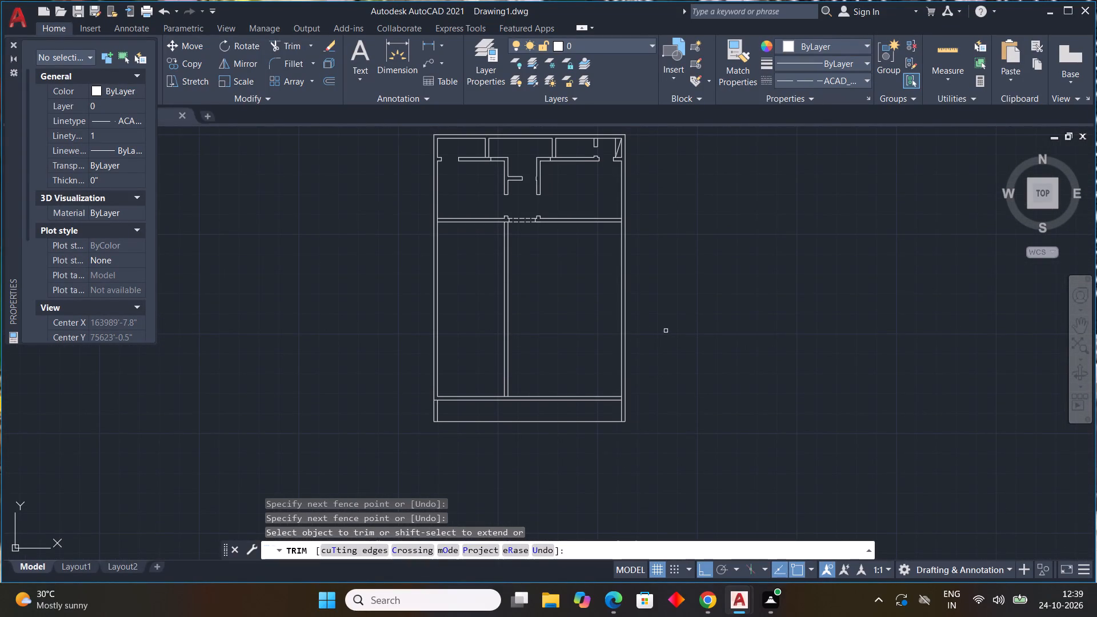
{"action": "key", "text": "Escape"}
Trim the right outer wall's inner line between the two faces of the full-width cross wall to merge the junction.
{"action": "type", "text": "TR"}
{"action": "key", "text": "space"}
{"action": "scroll", "coordinate": [622, 189], "scroll_direction": "up", "scroll_amount": 2}
{"action": "left_click", "coordinate": [620, 262]}
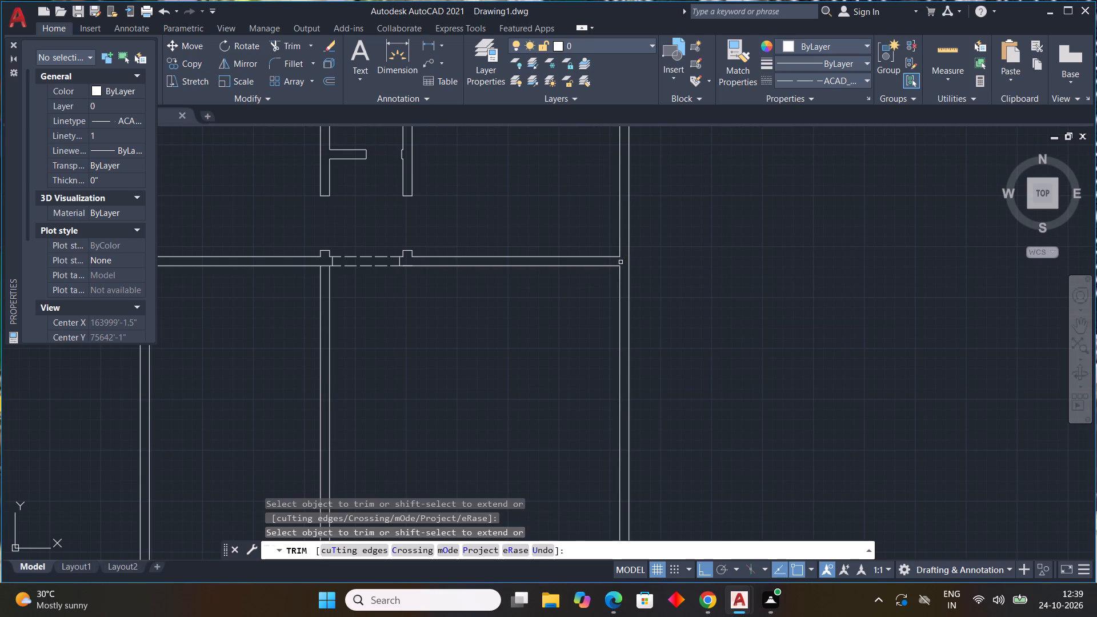
{"action": "scroll", "coordinate": [679, 261], "scroll_direction": "down", "scroll_amount": 2}
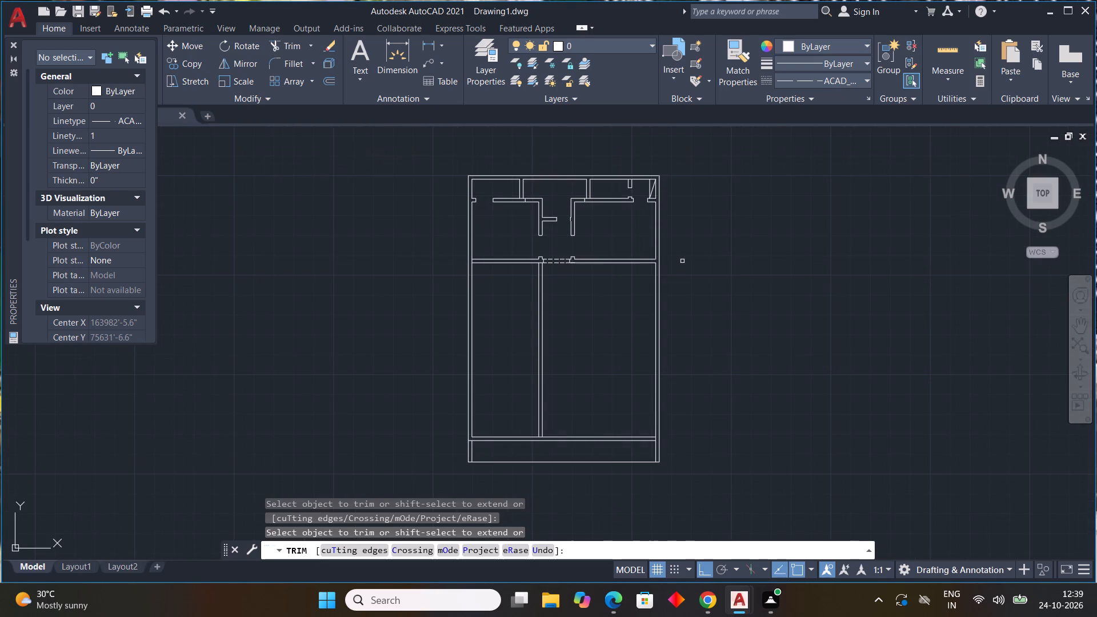
{"action": "key", "text": "Escape"}
{"action": "key", "text": "Escape"}
{"action": "key", "text": "Escape"}
{"action": "key", "text": "Escape"}
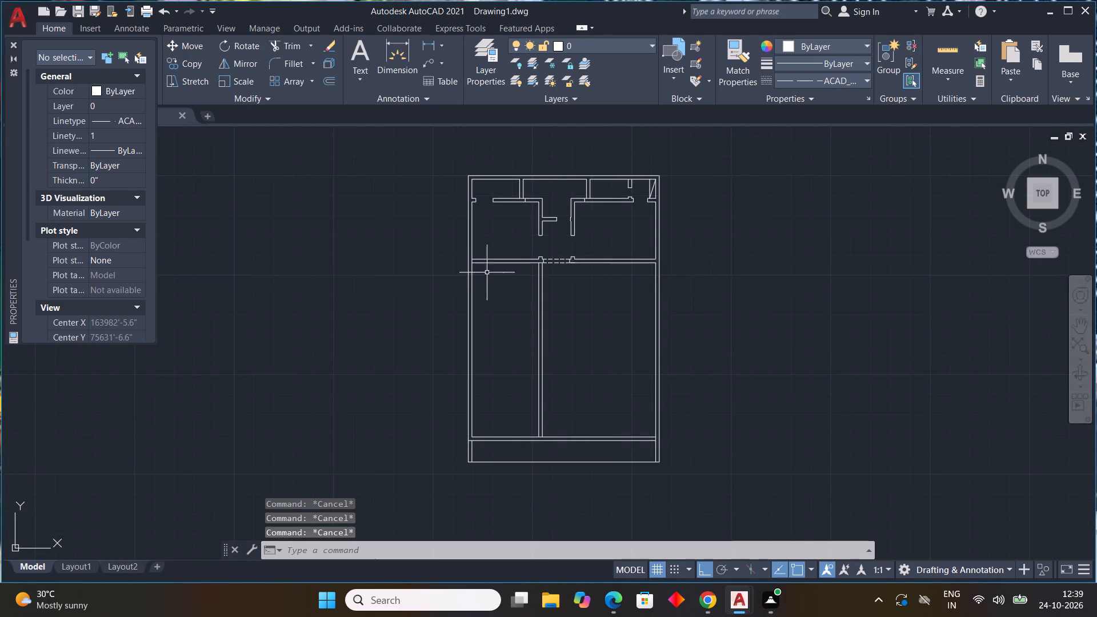
Trim the left outer wall's inner line between the two faces of the full-width cross wall to merge the junction.
{"action": "scroll", "coordinate": [486, 274], "scroll_direction": "up", "scroll_amount": 2}
{"action": "type", "text": "TR"}
{"action": "key", "text": "space"}
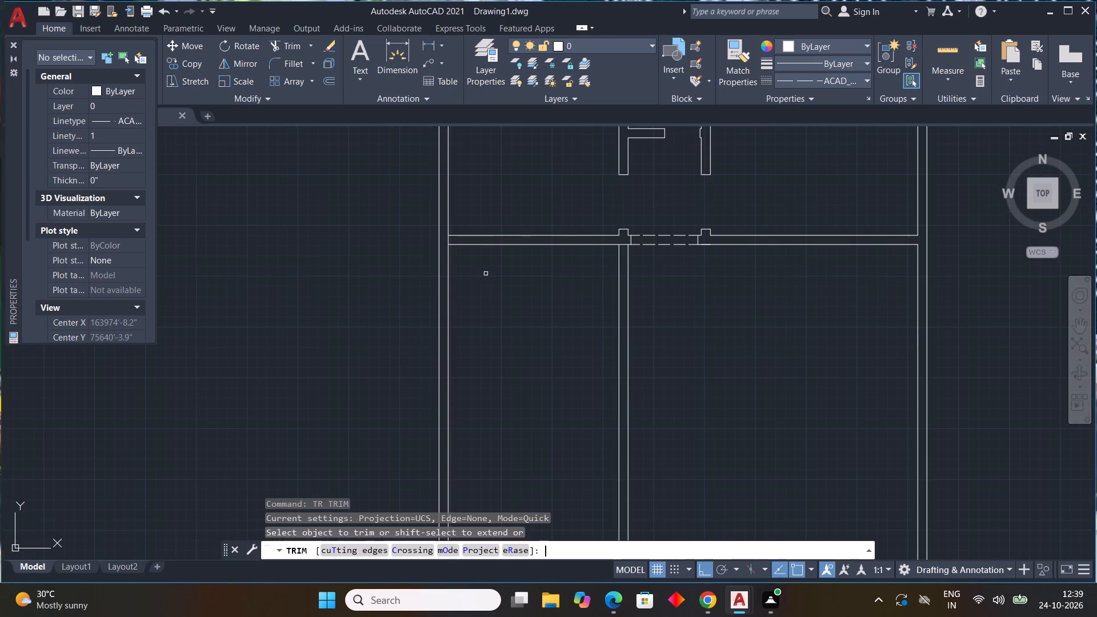
{"action": "left_click", "coordinate": [446, 241]}
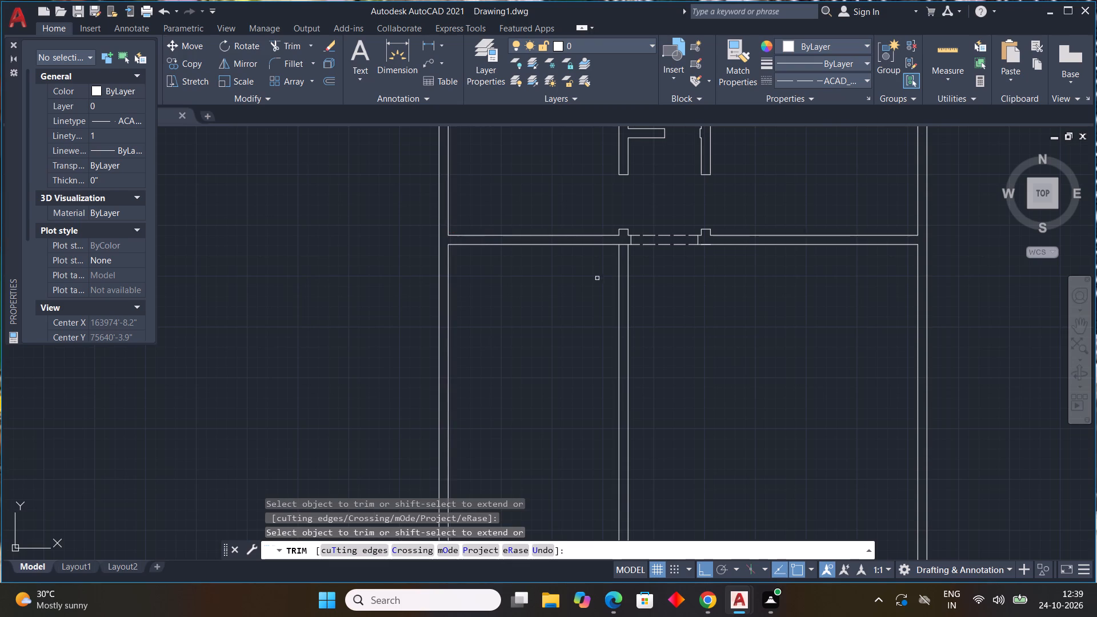
{"action": "key", "text": "Escape"}
{"action": "key", "text": "Escape"}
{"action": "key", "text": "Escape"}
{"action": "key", "text": "Escape"}
{"action": "key", "text": "Escape"}
{"action": "key", "text": "Escape"}
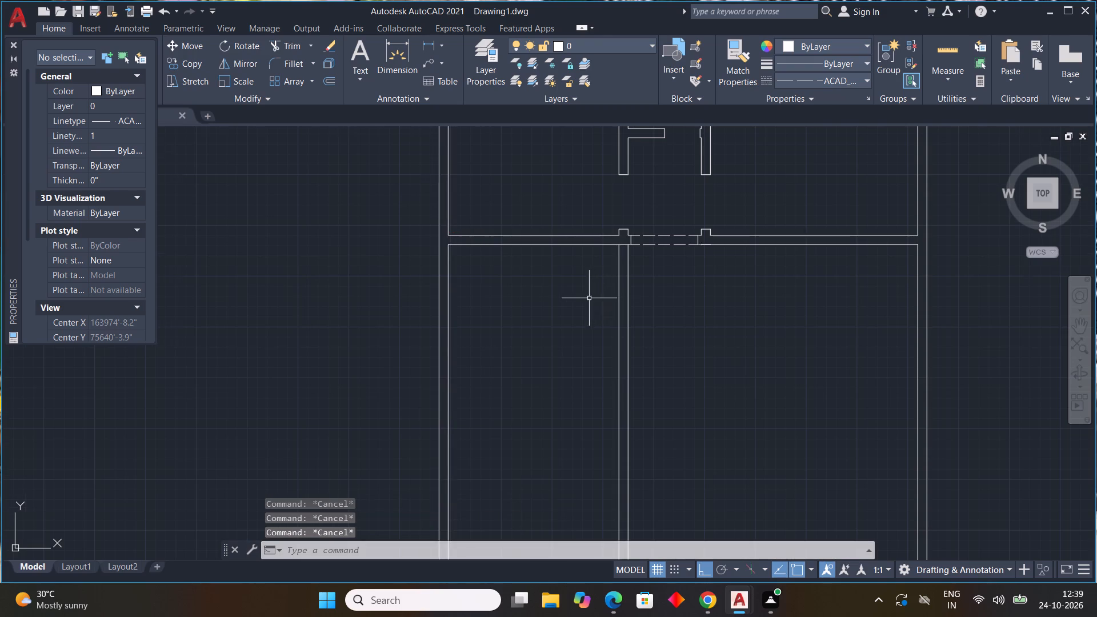
Offset the left outer wall's inner line below the full-width cross wall 4'3" into the lower-left room.
{"action": "scroll", "coordinate": [588, 299], "scroll_direction": "down", "scroll_amount": 2}
{"action": "middle_click_drag", "start_coordinate": [580, 327], "coordinate": [522, 325]}
{"action": "key", "text": "Escape"}
{"action": "key", "text": "Escape"}
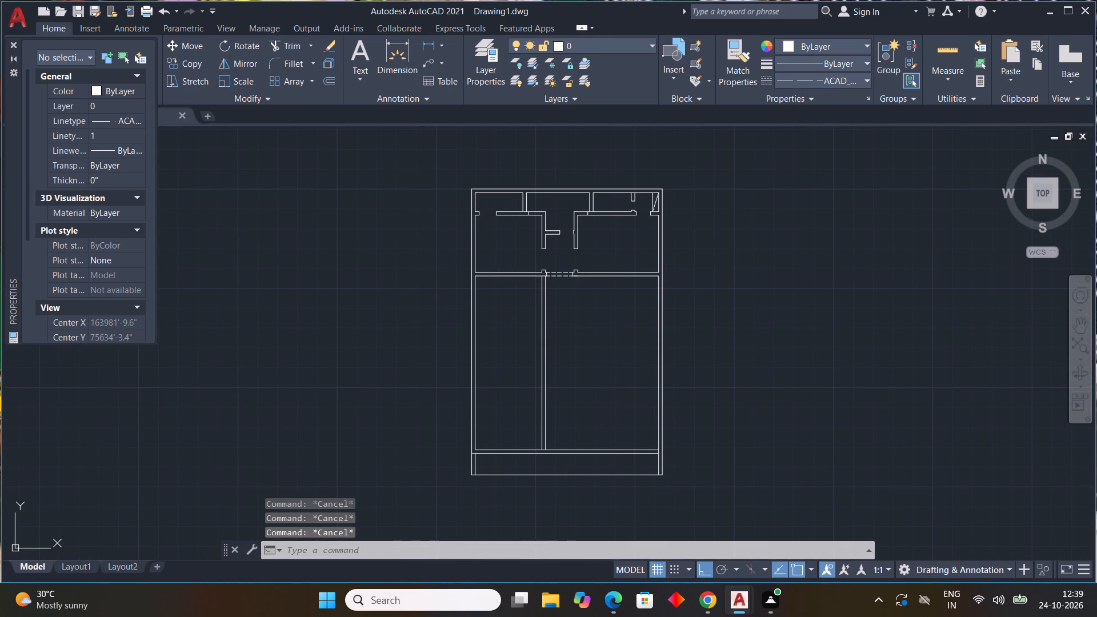
{"action": "type", "text": "OFF"}
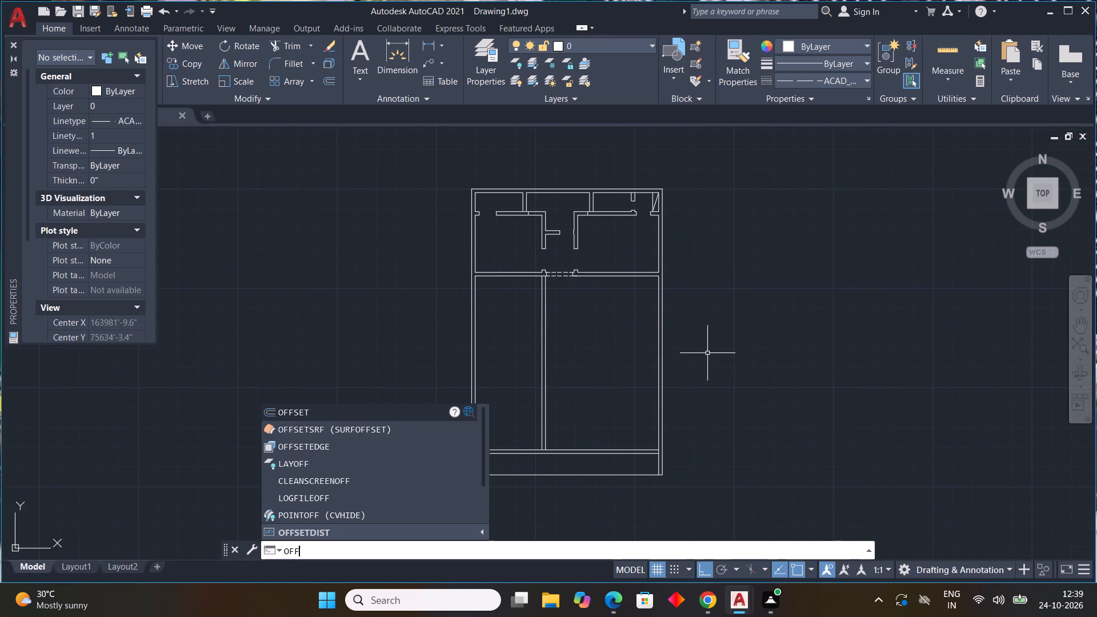
{"action": "key", "text": "space"}
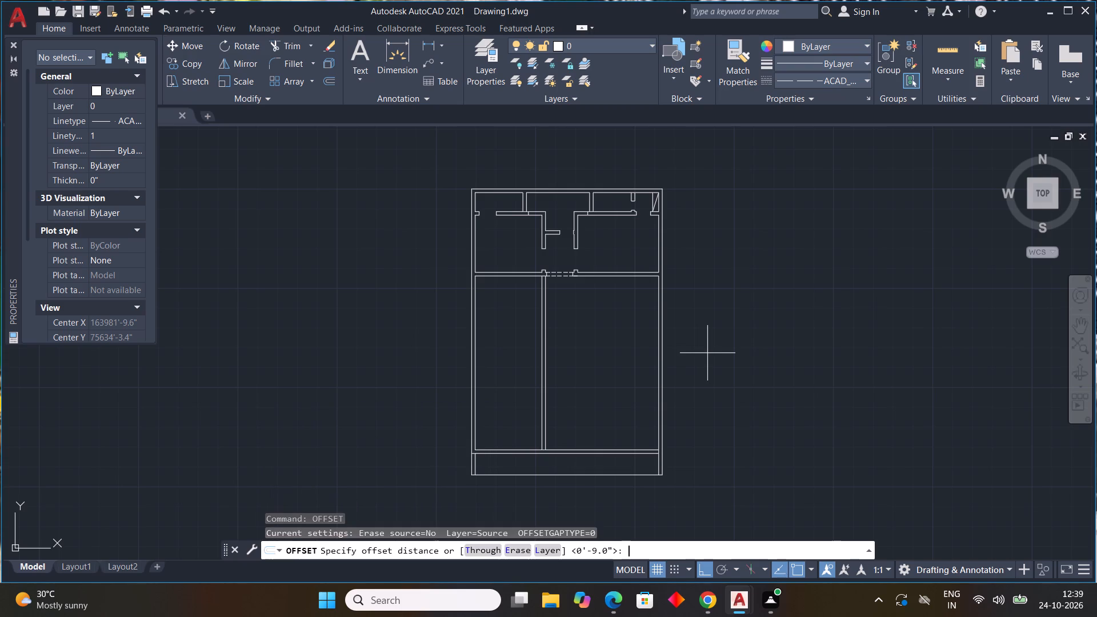
{"action": "type", "text": "4'3"}
{"action": "key", "text": "shift+quotedbl"}
{"action": "key", "text": "Return"}
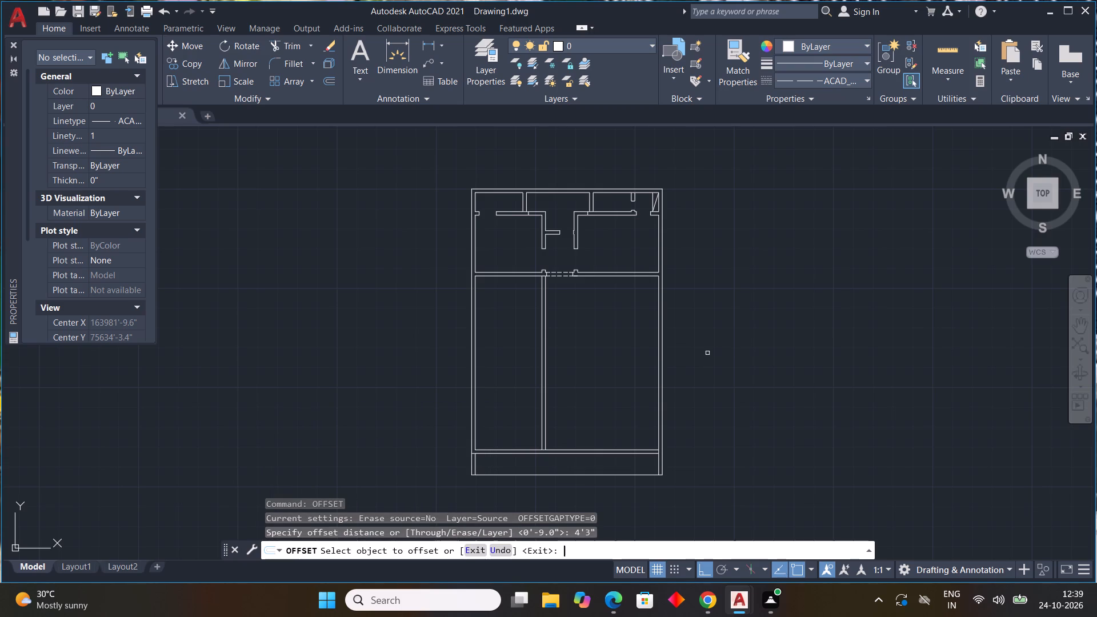
{"action": "left_click", "coordinate": [477, 296]}
{"action": "left_click", "coordinate": [503, 298]}
{"action": "key", "text": "Escape"}
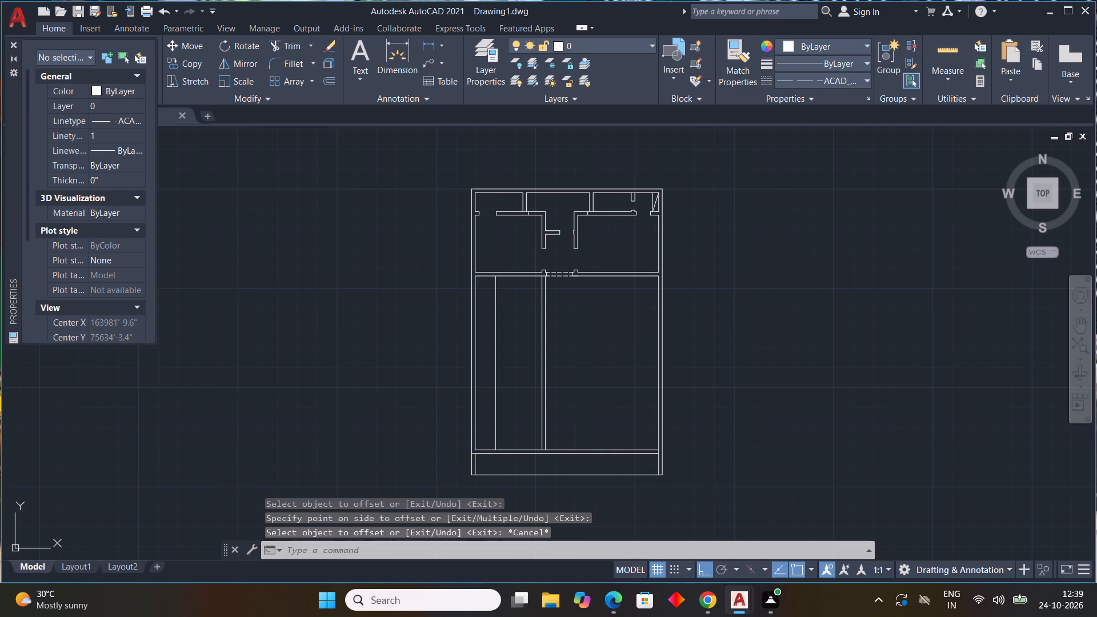
{"action": "key", "text": "Escape"}
{"action": "key", "text": "Escape"}
{"action": "key", "text": "Escape"}
Offset the new vertical line in the lower-left room 9" to the right to form a double-line wall.
{"action": "key", "text": "space"}
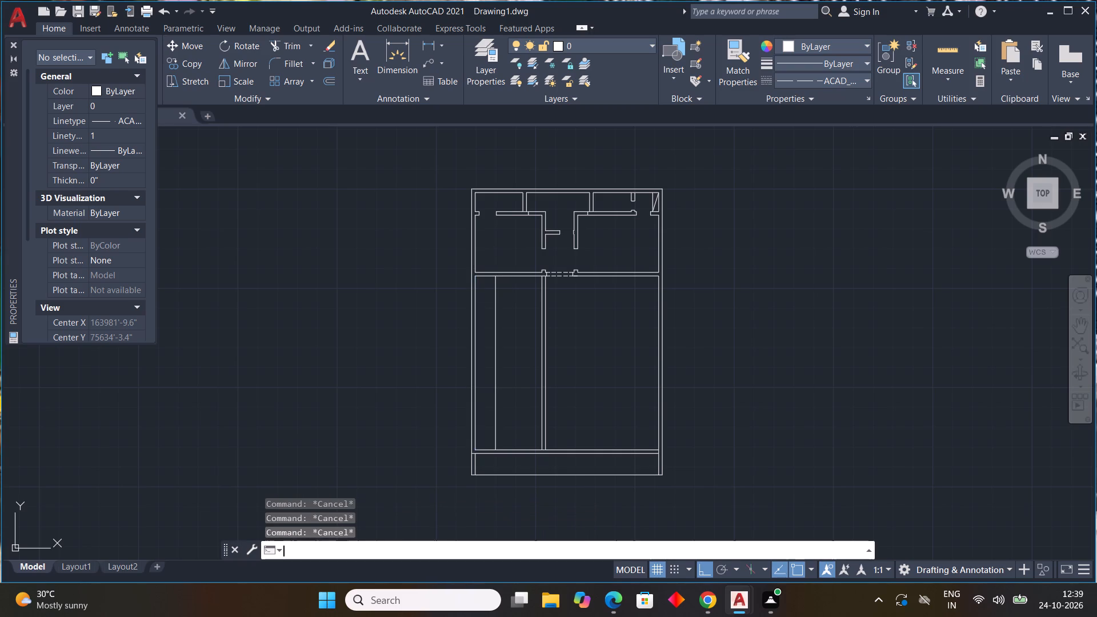
{"action": "type", "text": "9\""}
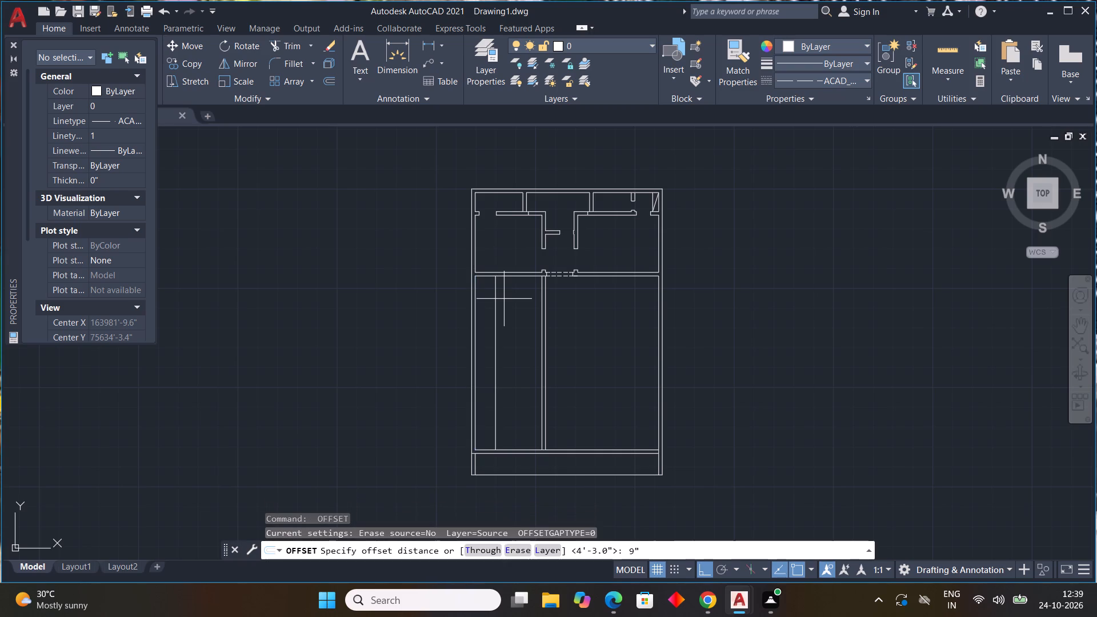
{"action": "key", "text": "Return"}
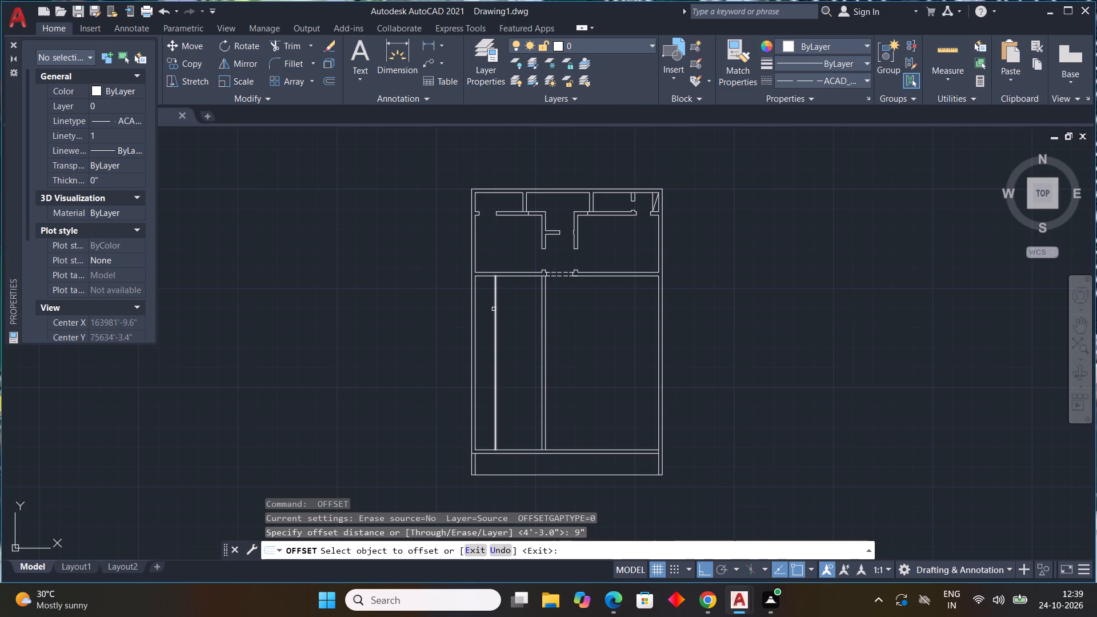
{"action": "left_click", "coordinate": [494, 309]}
{"action": "left_click", "coordinate": [500, 309]}
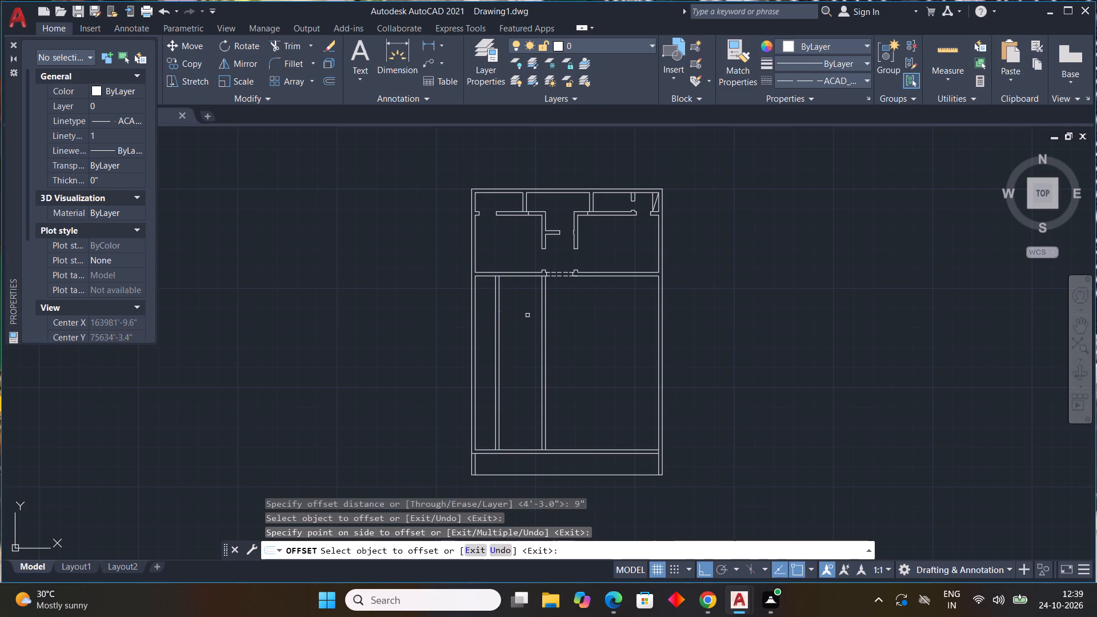
{"action": "key", "text": "Escape"}
{"action": "key", "text": "Escape"}
{"action": "key", "text": "Escape"}
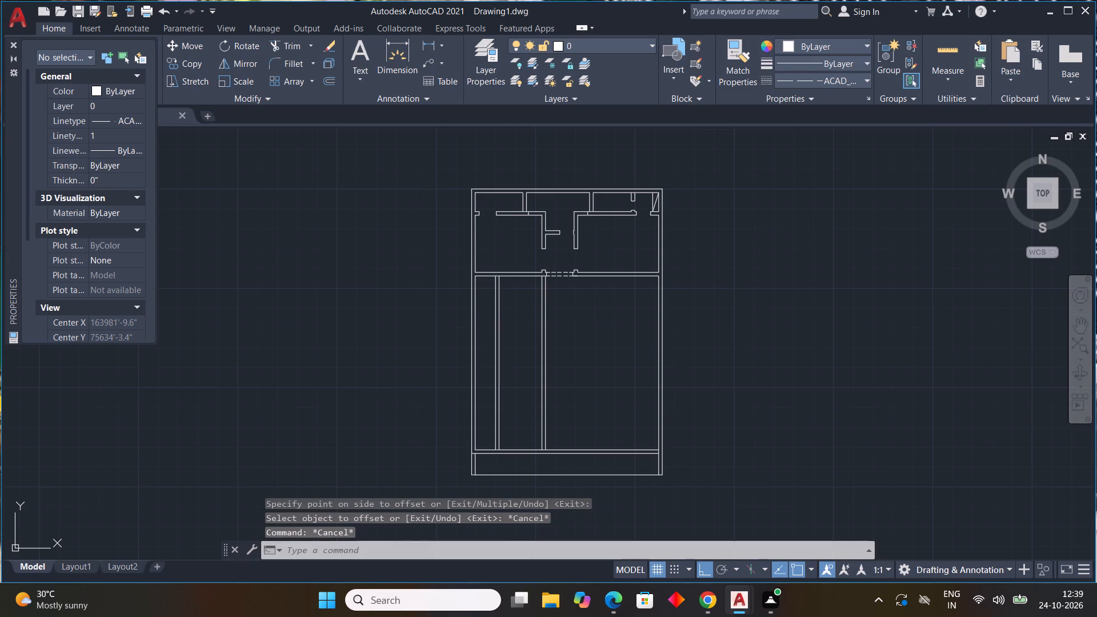
Offset the lower face of the full-width cross wall 9'0" downward into the lower-left room.
{"action": "key", "text": "space"}
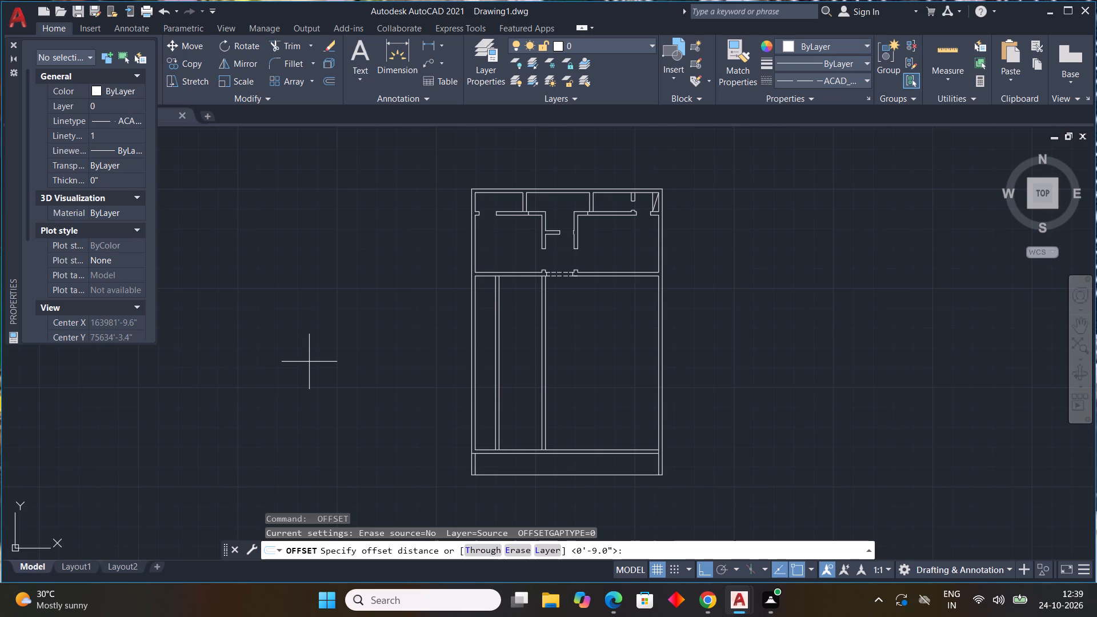
{"action": "type", "text": "9'0\""}
{"action": "key", "text": "Return"}
{"action": "scroll", "coordinate": [543, 282], "scroll_direction": "up", "scroll_amount": 2}
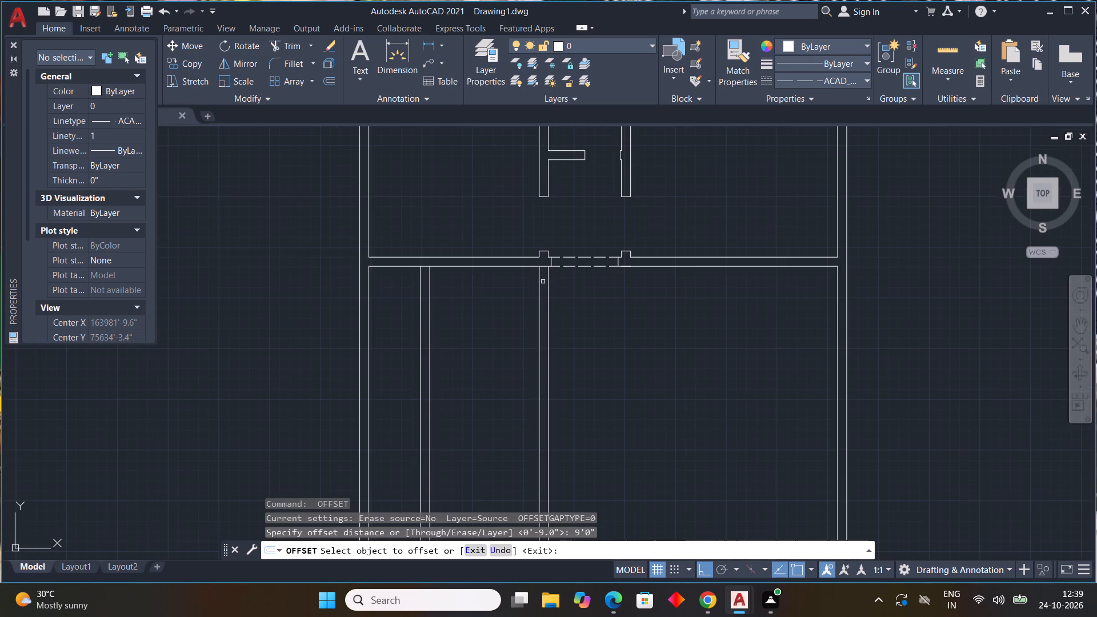
{"action": "middle_click_drag", "start_coordinate": [511, 285], "coordinate": [398, 243]}
{"action": "scroll", "coordinate": [398, 242], "scroll_direction": "up", "scroll_amount": 1}
{"action": "left_click", "coordinate": [393, 213]}
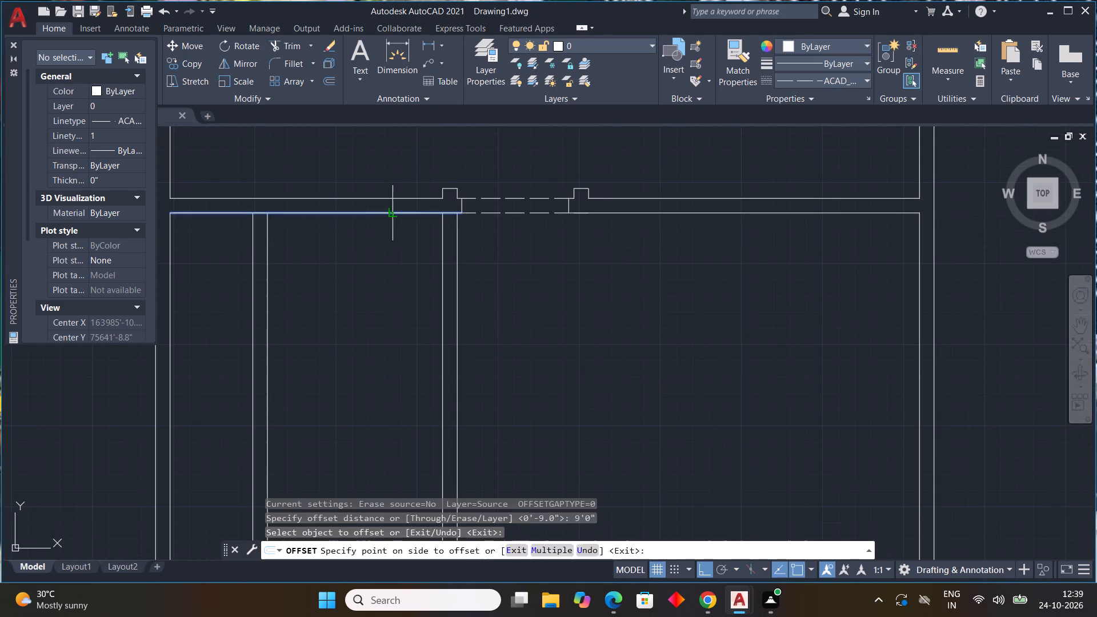
{"action": "left_click_drag", "start_coordinate": [398, 316], "coordinate": [399, 324]}
{"action": "scroll", "coordinate": [410, 319], "scroll_direction": "down", "scroll_amount": 1}
{"action": "middle_click_drag", "start_coordinate": [410, 316], "coordinate": [445, 262]}
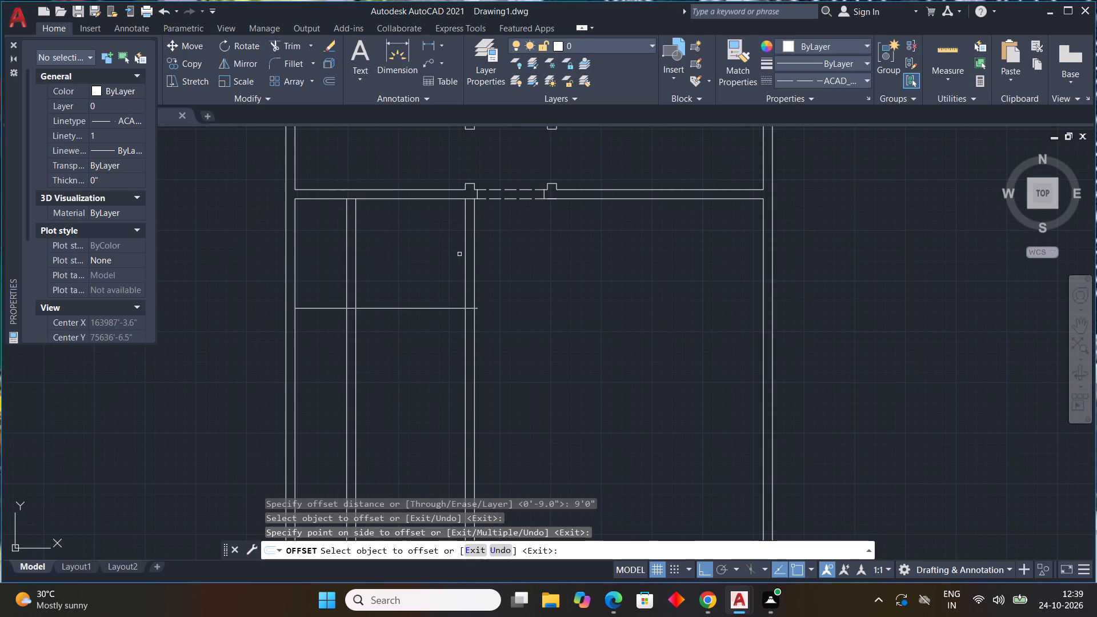
{"action": "key", "text": "Escape"}
Offset the new horizontal line in the lower-left room 9" downward to form a double-line wall.
{"action": "key", "text": "space"}
{"action": "key", "text": "9"}
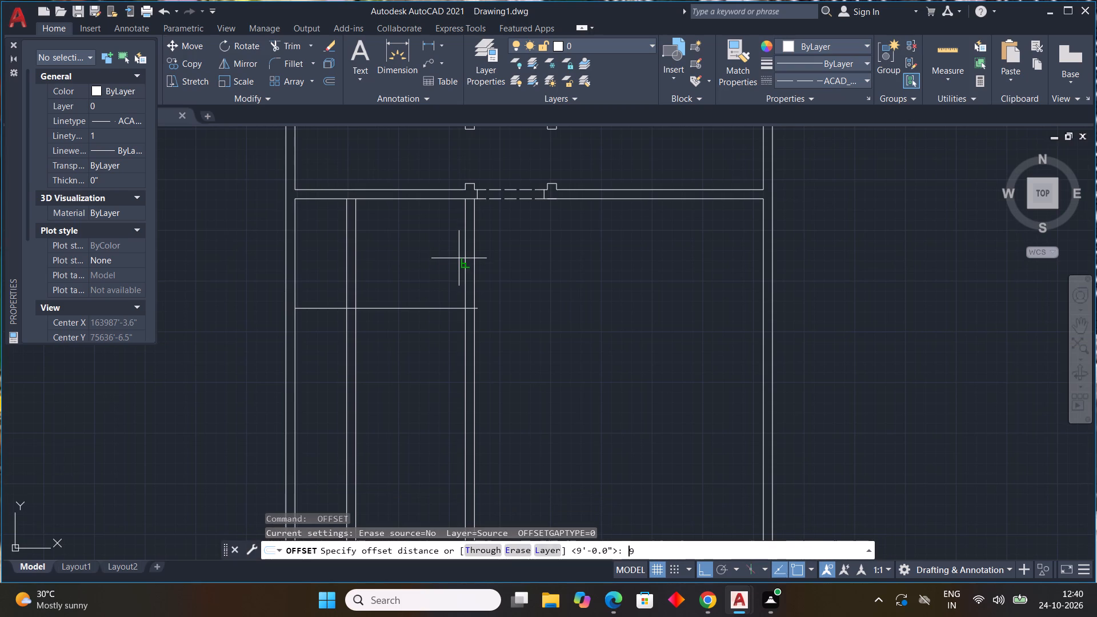
{"action": "key", "text": "shift+quotedbl"}
{"action": "key", "text": "Return"}
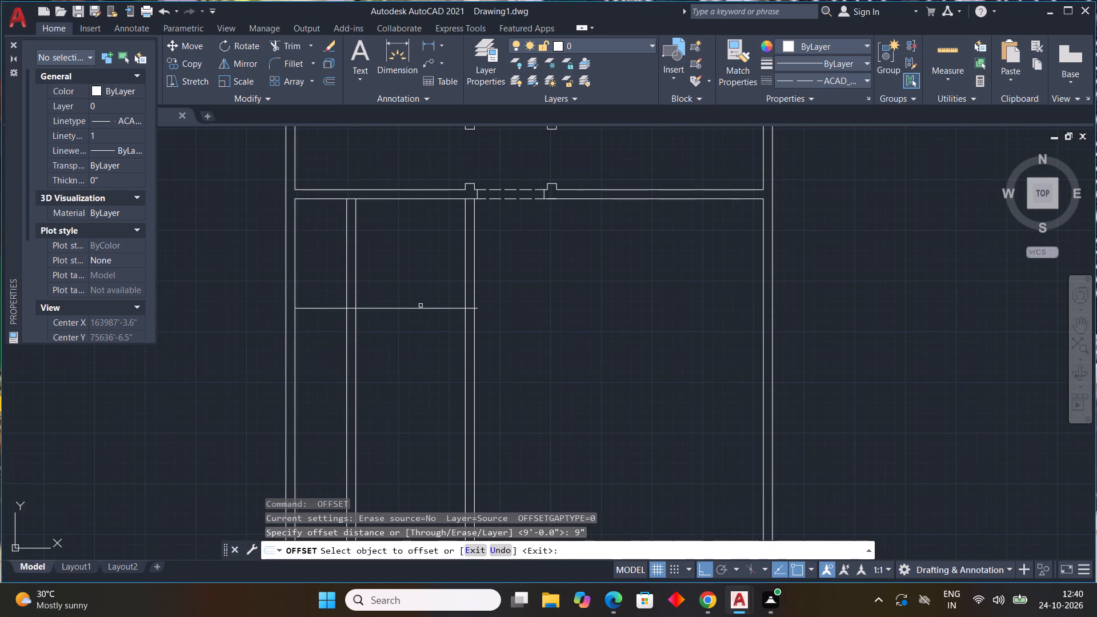
{"action": "left_click_drag", "start_coordinate": [419, 310], "coordinate": [419, 319]}
{"action": "left_click", "coordinate": [417, 351]}
{"action": "key", "text": "Escape"}
{"action": "key", "text": "Escape"}
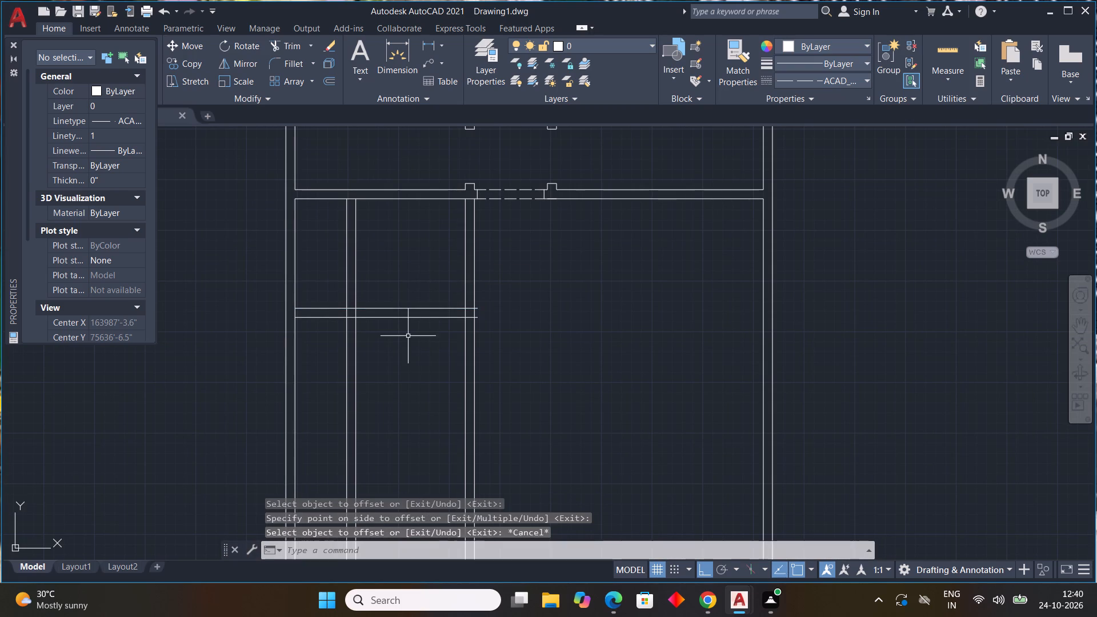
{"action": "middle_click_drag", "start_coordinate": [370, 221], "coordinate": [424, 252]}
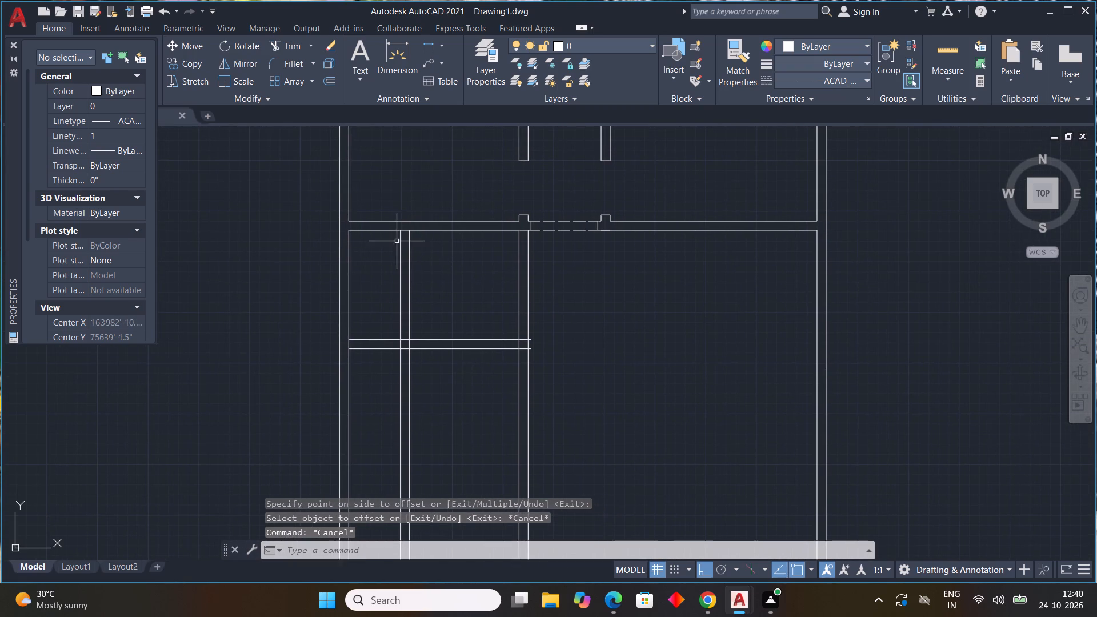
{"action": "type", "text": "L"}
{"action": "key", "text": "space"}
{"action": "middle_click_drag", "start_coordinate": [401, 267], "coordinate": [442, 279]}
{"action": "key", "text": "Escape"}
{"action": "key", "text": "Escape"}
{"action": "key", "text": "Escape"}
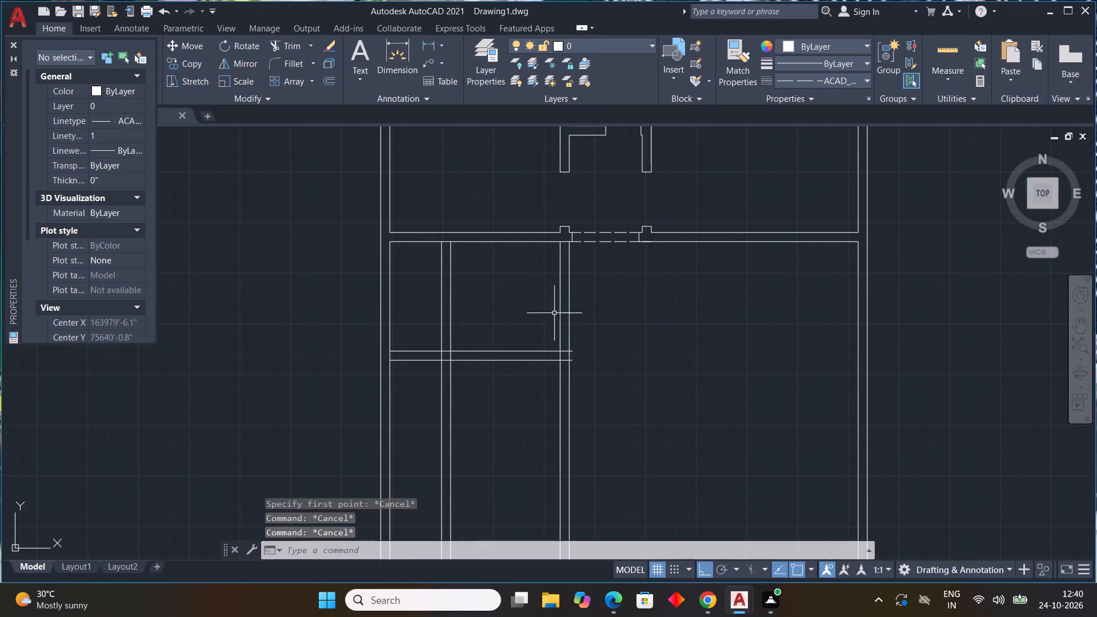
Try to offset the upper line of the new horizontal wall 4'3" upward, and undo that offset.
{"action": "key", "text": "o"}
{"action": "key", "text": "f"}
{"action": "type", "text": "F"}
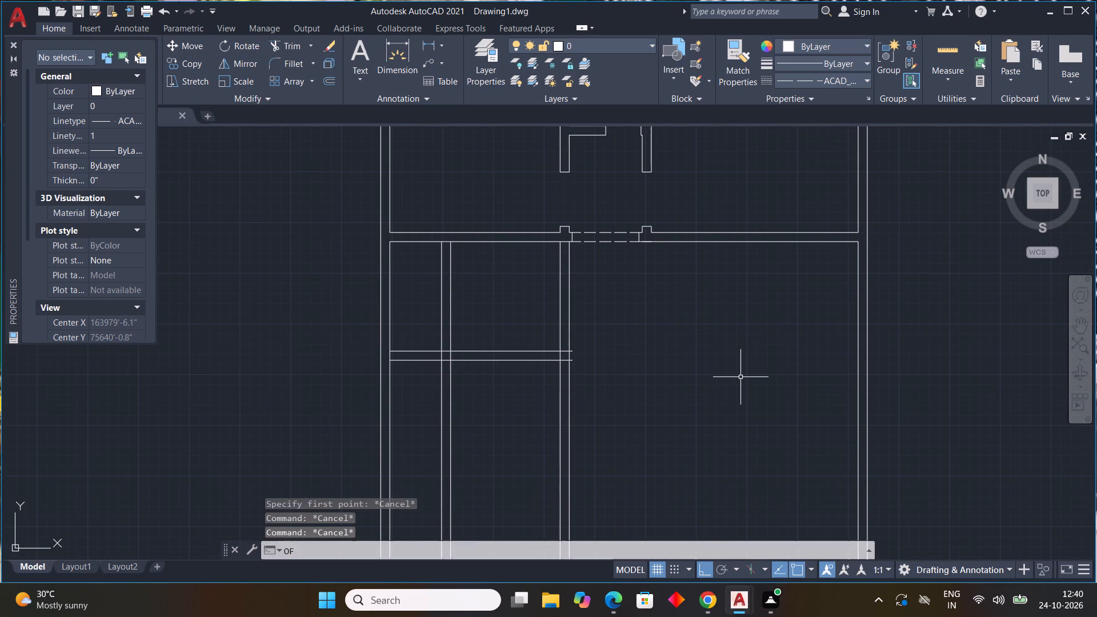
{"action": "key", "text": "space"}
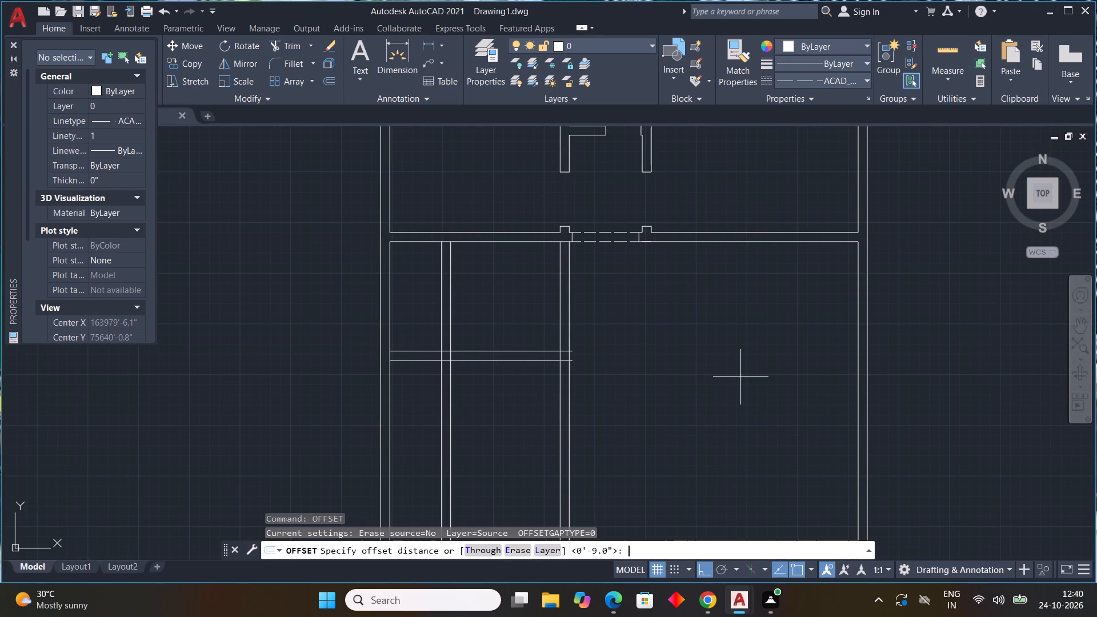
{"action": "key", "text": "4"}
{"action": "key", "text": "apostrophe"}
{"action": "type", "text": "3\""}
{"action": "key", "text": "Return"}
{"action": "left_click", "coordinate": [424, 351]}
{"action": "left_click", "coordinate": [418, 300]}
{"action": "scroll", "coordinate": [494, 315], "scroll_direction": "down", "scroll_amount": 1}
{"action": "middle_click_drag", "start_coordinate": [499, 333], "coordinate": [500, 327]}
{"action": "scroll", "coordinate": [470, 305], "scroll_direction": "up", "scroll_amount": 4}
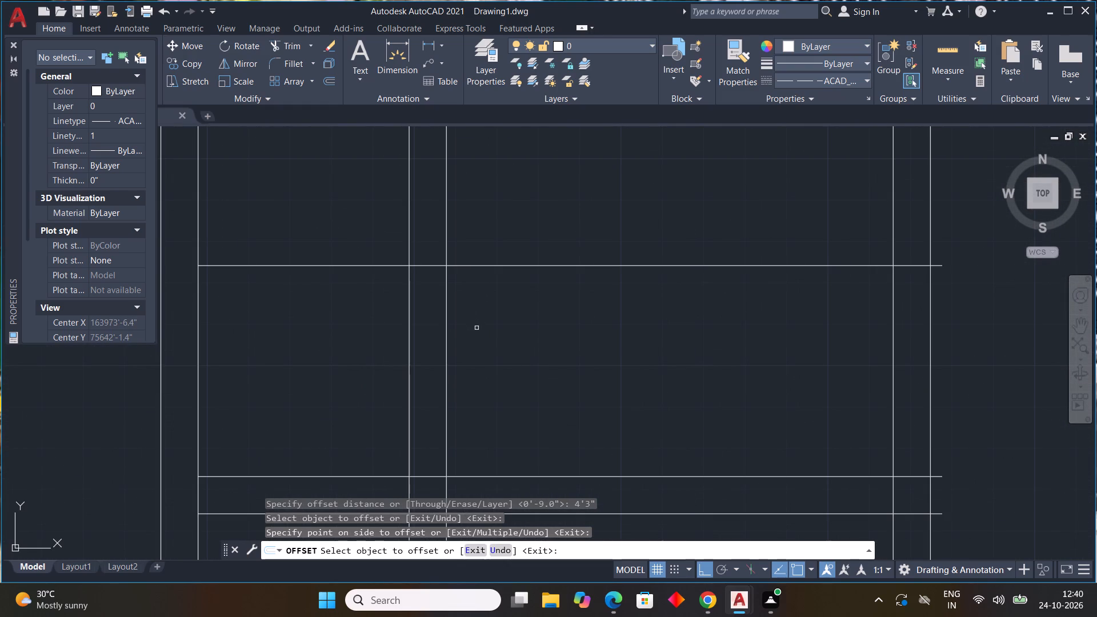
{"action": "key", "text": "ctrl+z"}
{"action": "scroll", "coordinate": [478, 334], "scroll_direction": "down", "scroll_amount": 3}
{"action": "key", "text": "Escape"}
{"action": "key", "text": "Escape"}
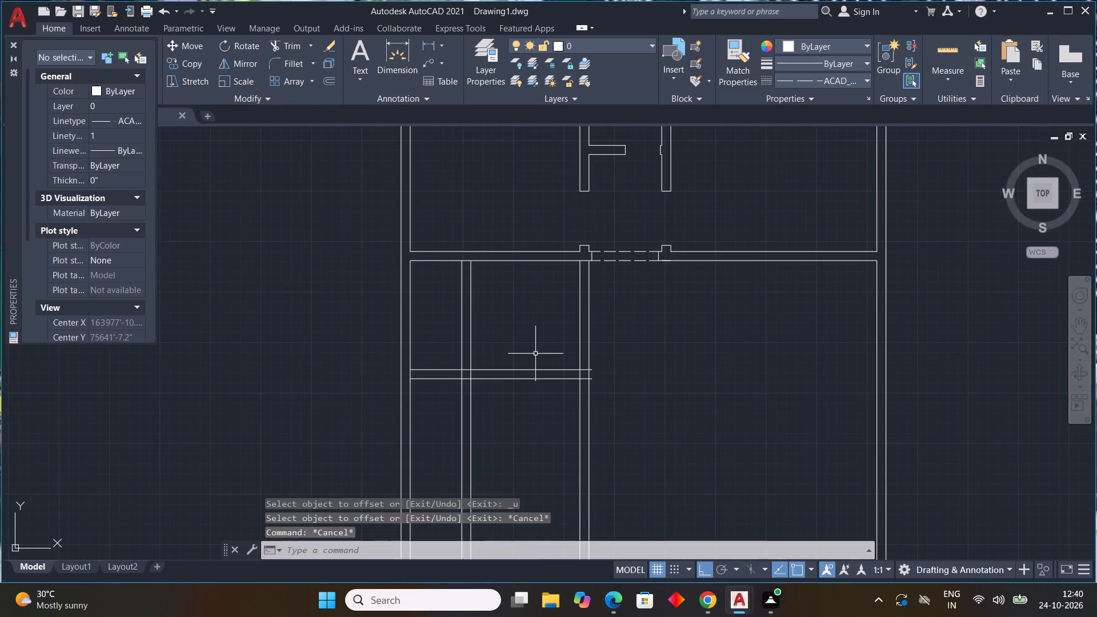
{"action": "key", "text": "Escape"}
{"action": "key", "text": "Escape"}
Offset the upper line of the lower-left room's horizontal wall 8'0" upward toward the cross wall.
{"action": "type", "text": "OFF"}
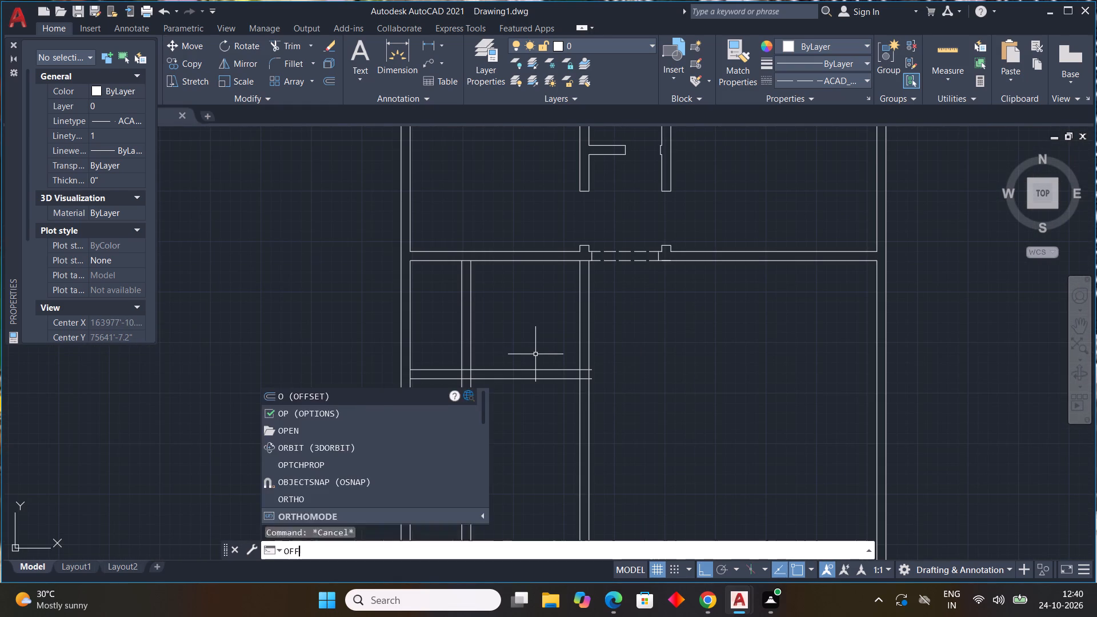
{"action": "key", "text": "space"}
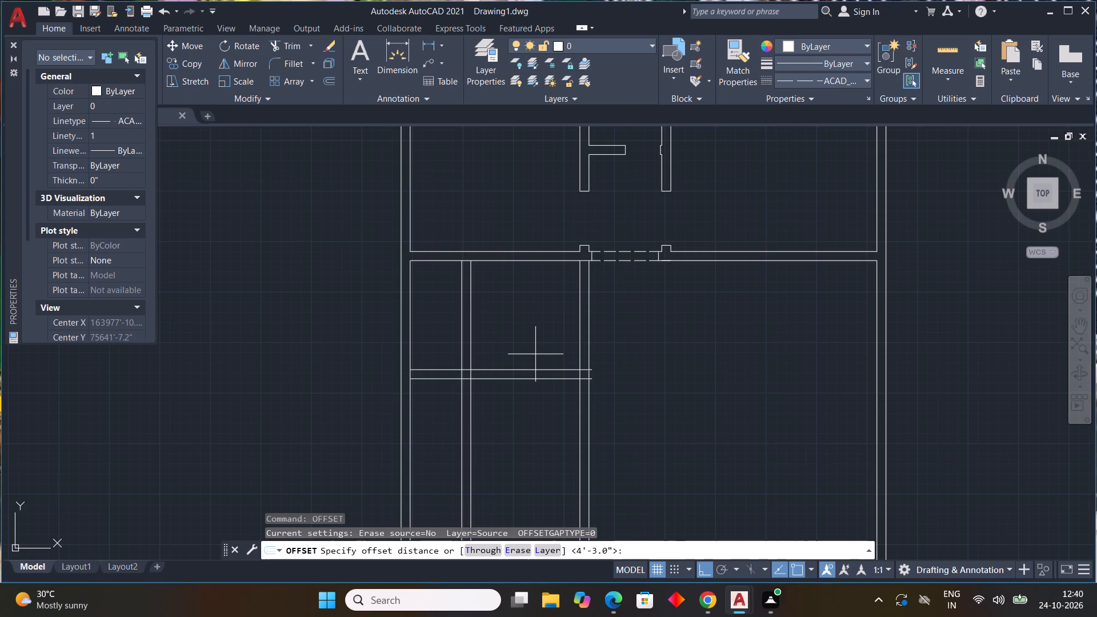
{"action": "type", "text": "8'0\""}
{"action": "key", "text": "Return"}
{"action": "scroll", "coordinate": [541, 354], "scroll_direction": "up", "scroll_amount": 1}
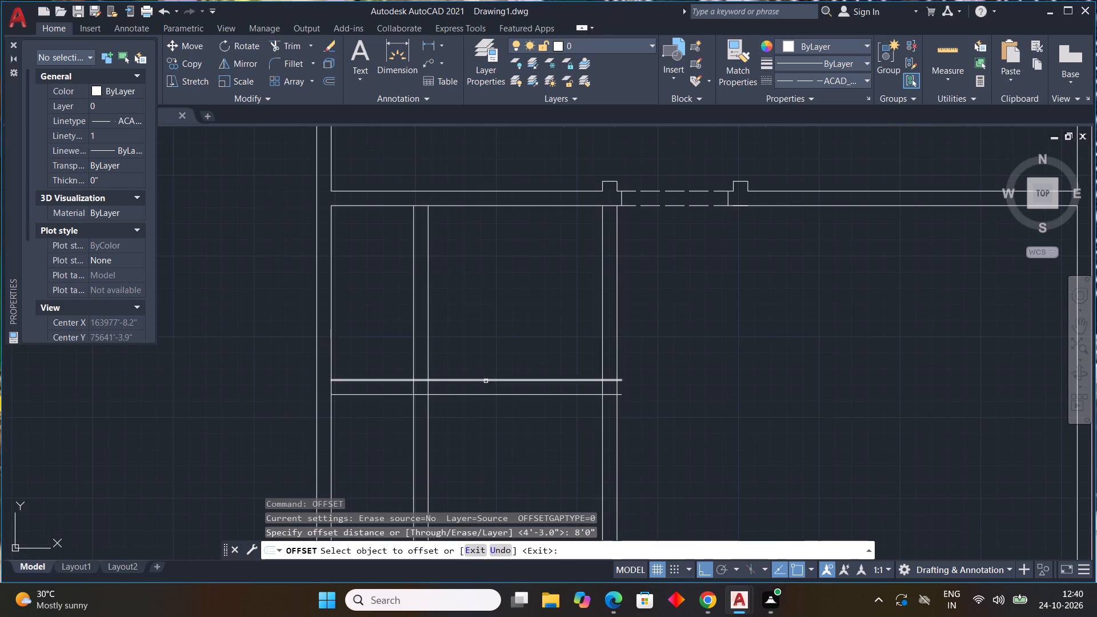
{"action": "left_click", "coordinate": [486, 381]}
{"action": "left_click", "coordinate": [487, 293]}
{"action": "middle_click_drag", "start_coordinate": [490, 319], "coordinate": [505, 387]}
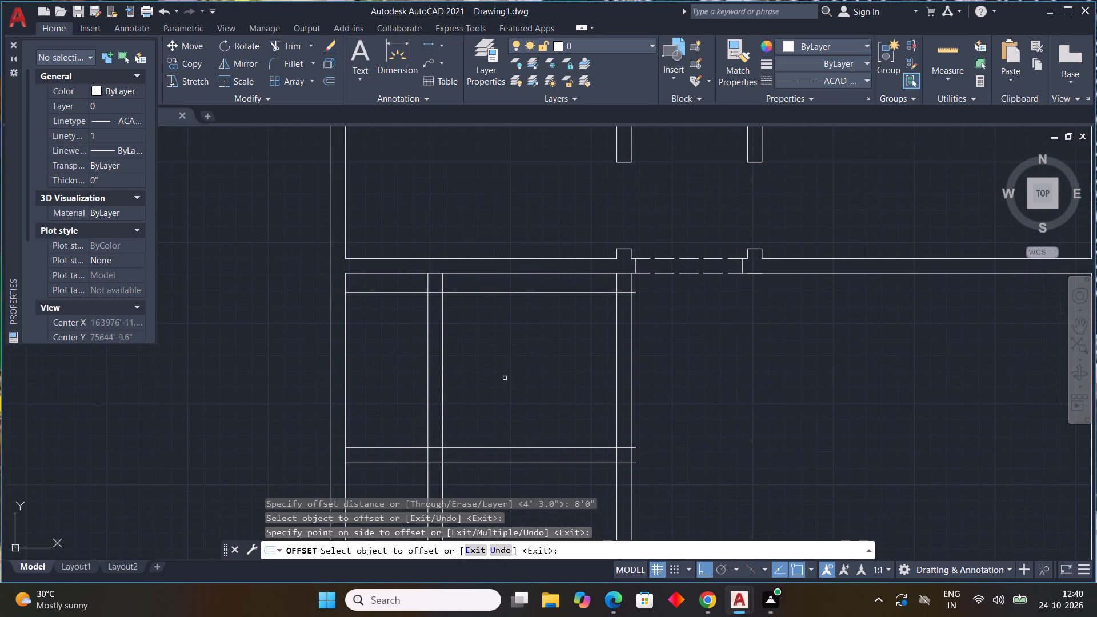
{"action": "key", "text": "Escape"}
{"action": "key", "text": "Escape"}
{"action": "key", "text": "Escape"}
{"action": "key", "text": "Escape"}
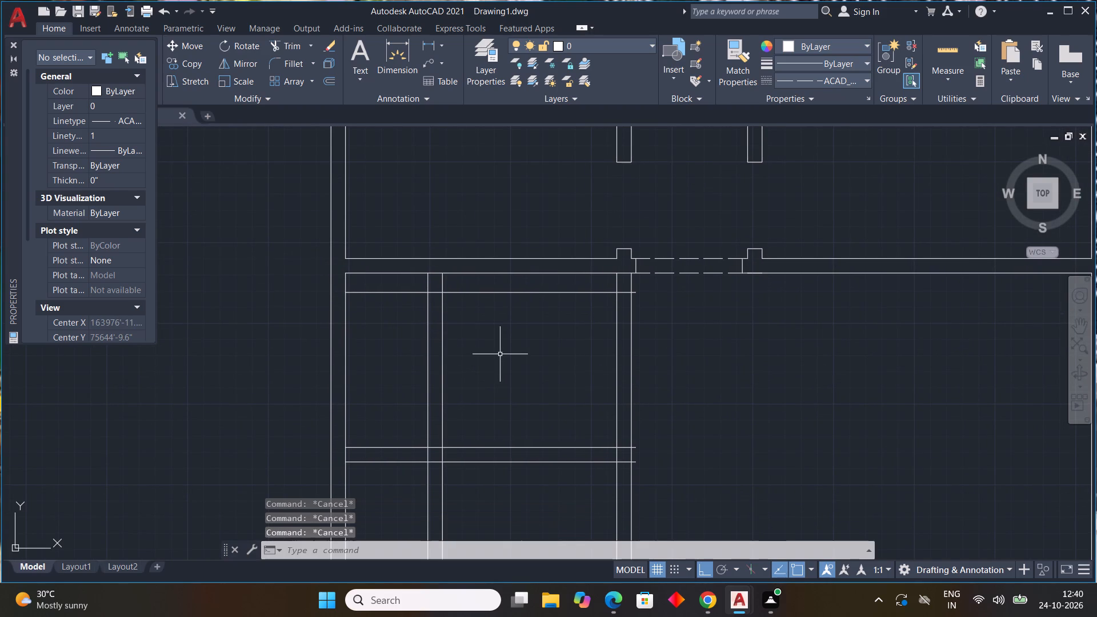
Offset the horizontal line just below the cross wall in the lower-left room 9' downward, twice.
{"action": "key", "text": "space"}
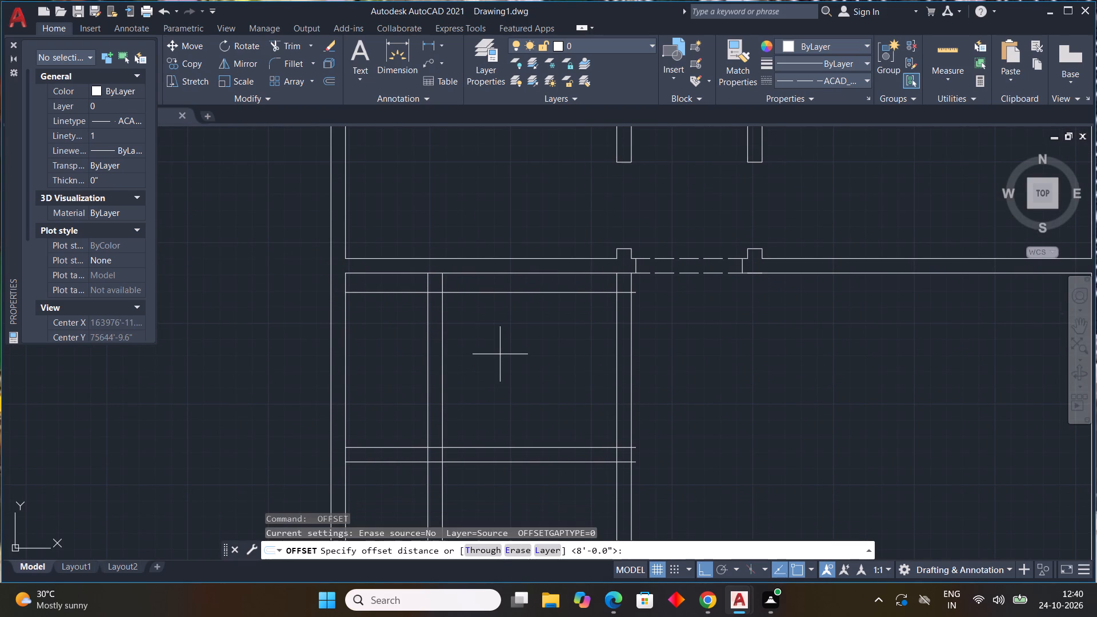
{"action": "type", "text": "9'"}
{"action": "key", "text": "Return"}
{"action": "scroll", "coordinate": [500, 354], "scroll_direction": "up", "scroll_amount": 2}
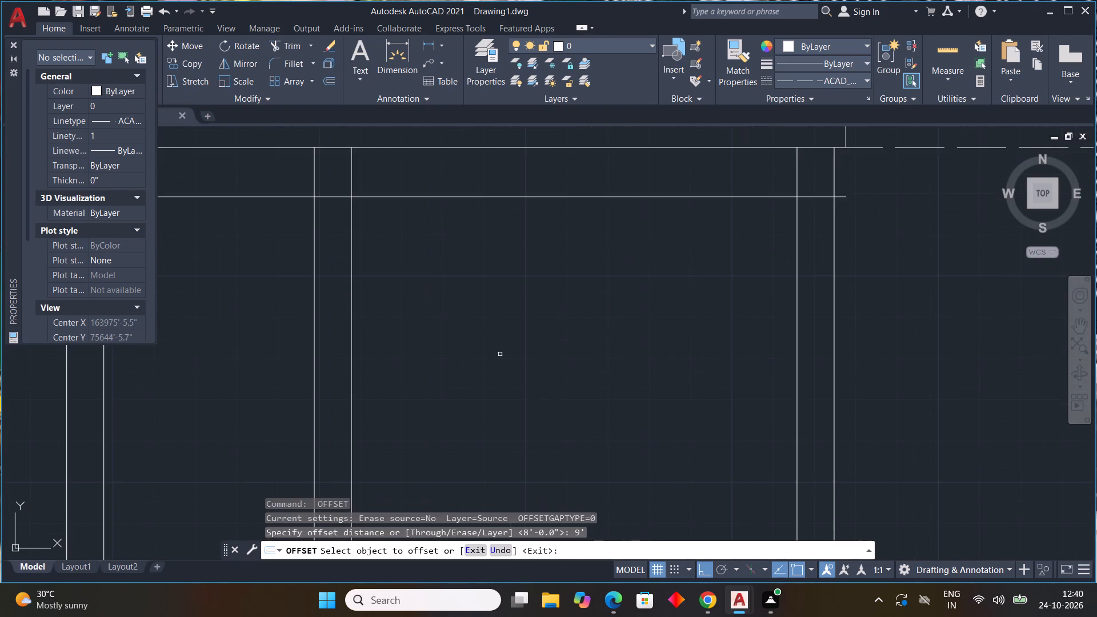
{"action": "scroll", "coordinate": [443, 305], "scroll_direction": "down", "scroll_amount": 2}
{"action": "middle_click_drag", "start_coordinate": [446, 308], "coordinate": [492, 343]}
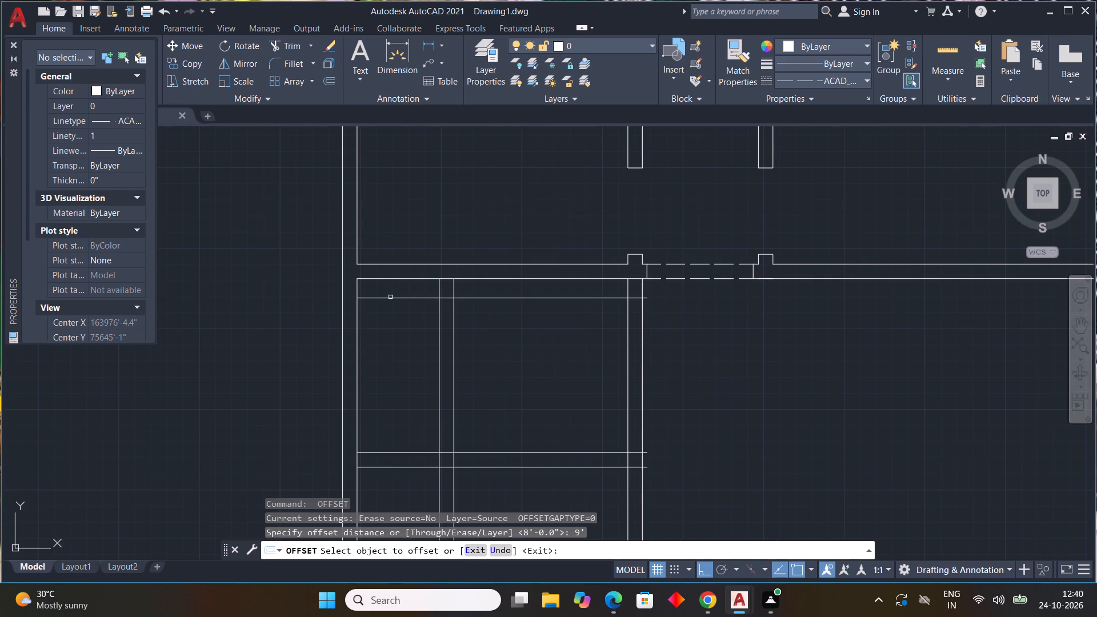
{"action": "left_click", "coordinate": [390, 297]}
{"action": "left_click", "coordinate": [394, 311]}
{"action": "left_click", "coordinate": [395, 299]}
{"action": "left_click", "coordinate": [397, 306]}
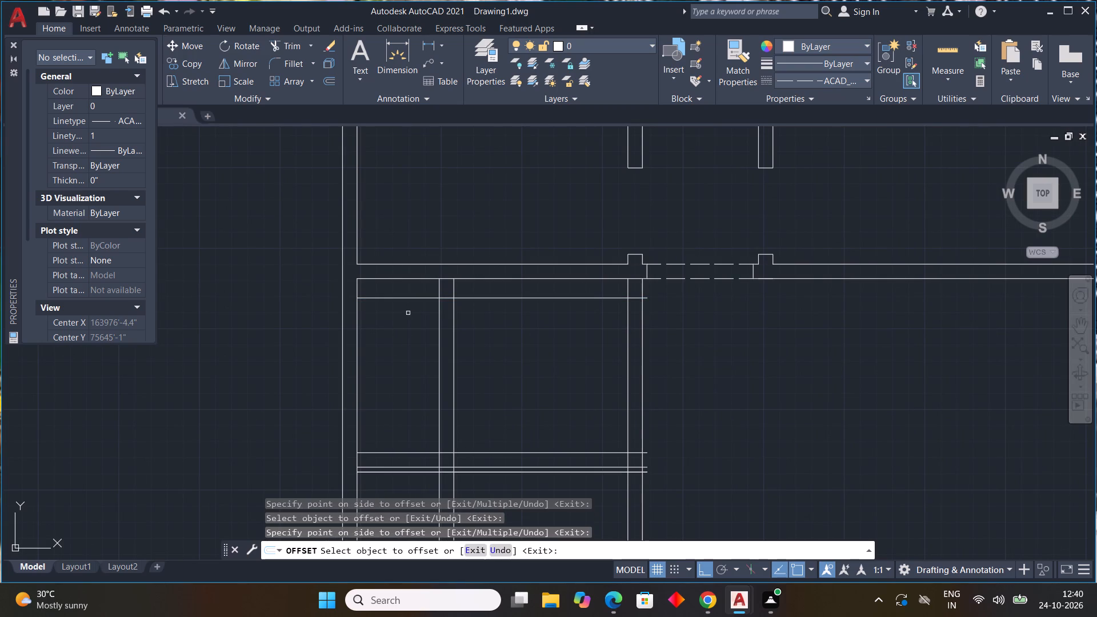
{"action": "key", "text": "Escape"}
{"action": "key", "text": "Escape"}
{"action": "key", "text": "Escape"}
{"action": "key", "text": "Escape"}
{"action": "key", "text": "Escape"}
{"action": "key", "text": "Escape"}
{"action": "key", "text": "Escape"}
{"action": "key", "text": "Escape"}
{"action": "key", "text": "Escape"}
{"action": "key", "text": "Escape"}
{"action": "key", "text": "Escape"}
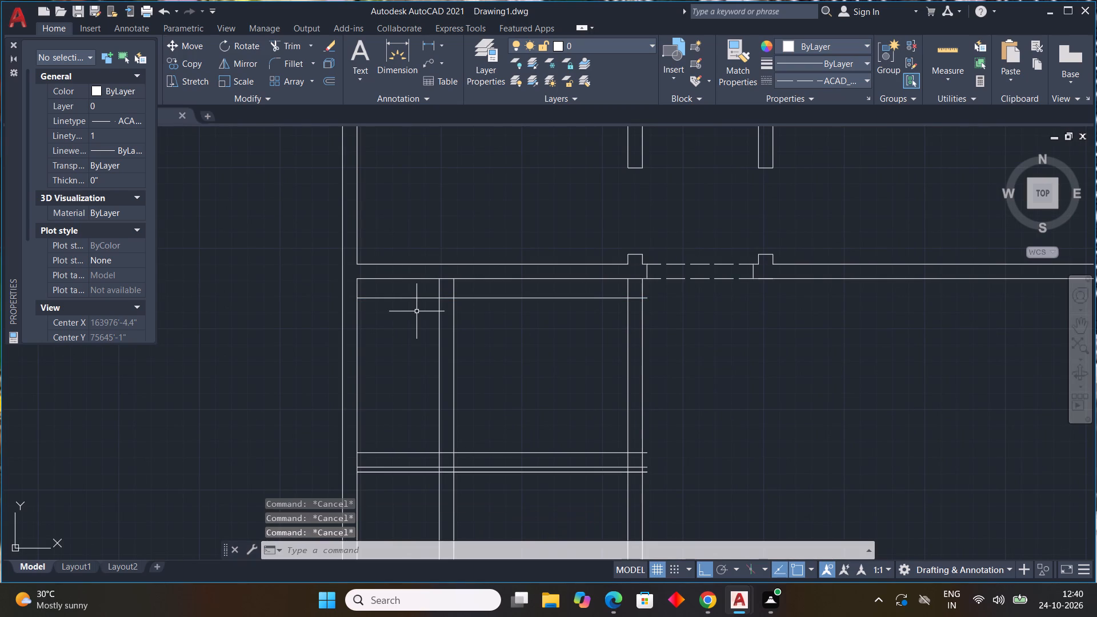
{"action": "key", "text": "Escape"}
Offset the horizontal line just below the cross wall 9" downward to form a double-line wall.
{"action": "type", "text": "OFF"}
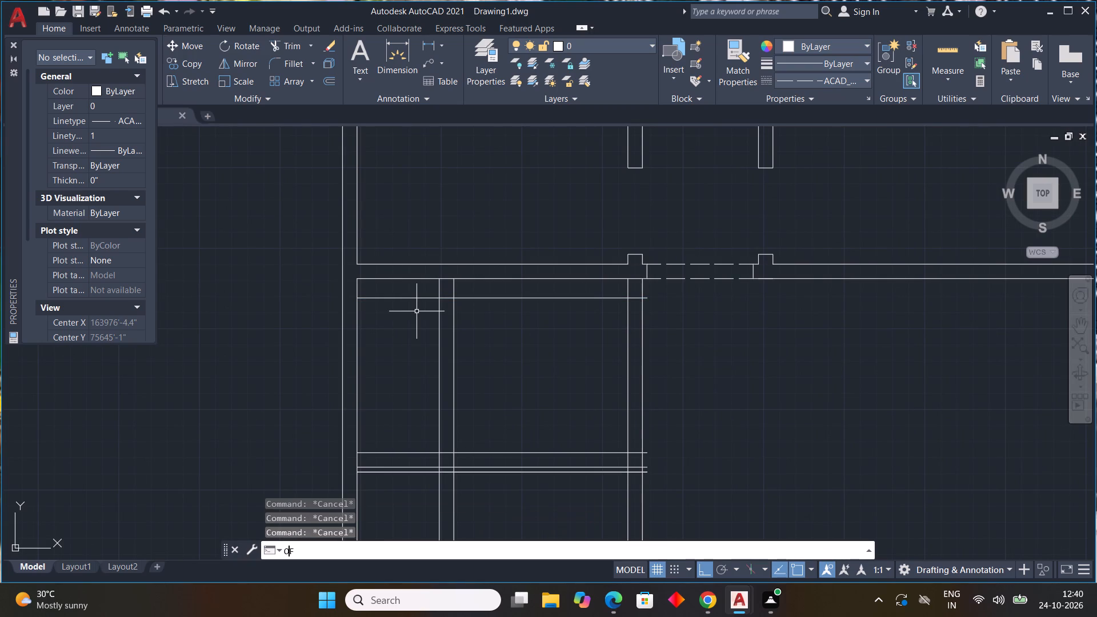
{"action": "key", "text": "space"}
{"action": "type", "text": "9\""}
{"action": "key", "text": "Return"}
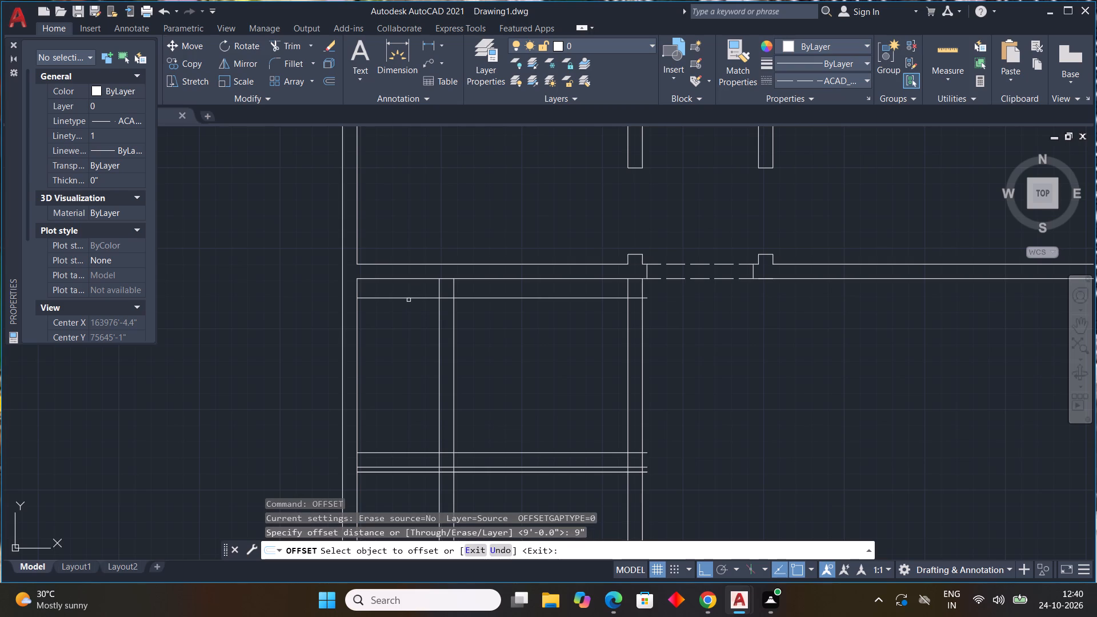
{"action": "left_click", "coordinate": [409, 300]}
{"action": "left_click", "coordinate": [410, 314]}
{"action": "key", "text": "Escape"}
{"action": "key", "text": "Escape"}
{"action": "key", "text": "Escape"}
{"action": "key", "text": "Escape"}
{"action": "key", "text": "Escape"}
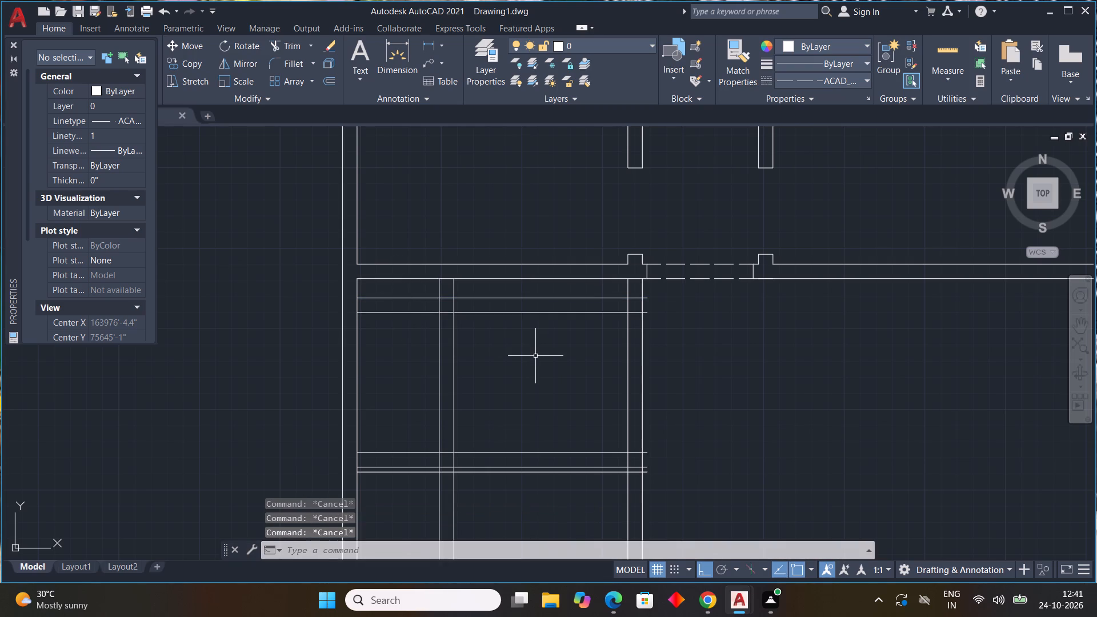
Trim the upper horizontal wall back to the left vertical partition and open that partition's junctions with it and the cross wall.
{"action": "type", "text": "TR"}
{"action": "key", "text": "space"}
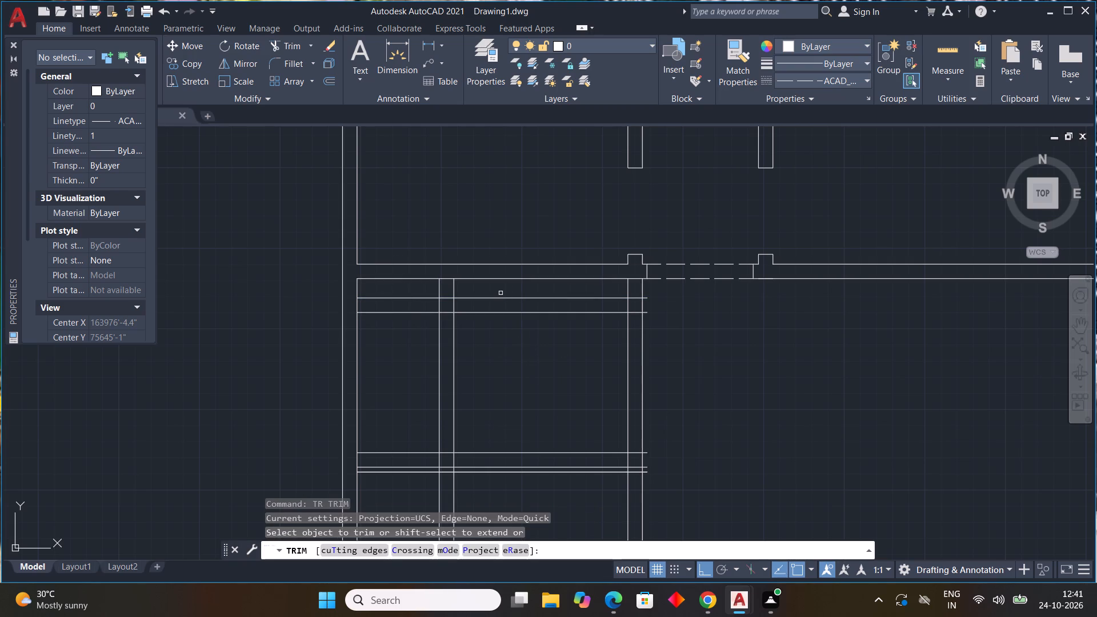
{"action": "left_click_drag", "start_coordinate": [513, 289], "coordinate": [485, 339]}
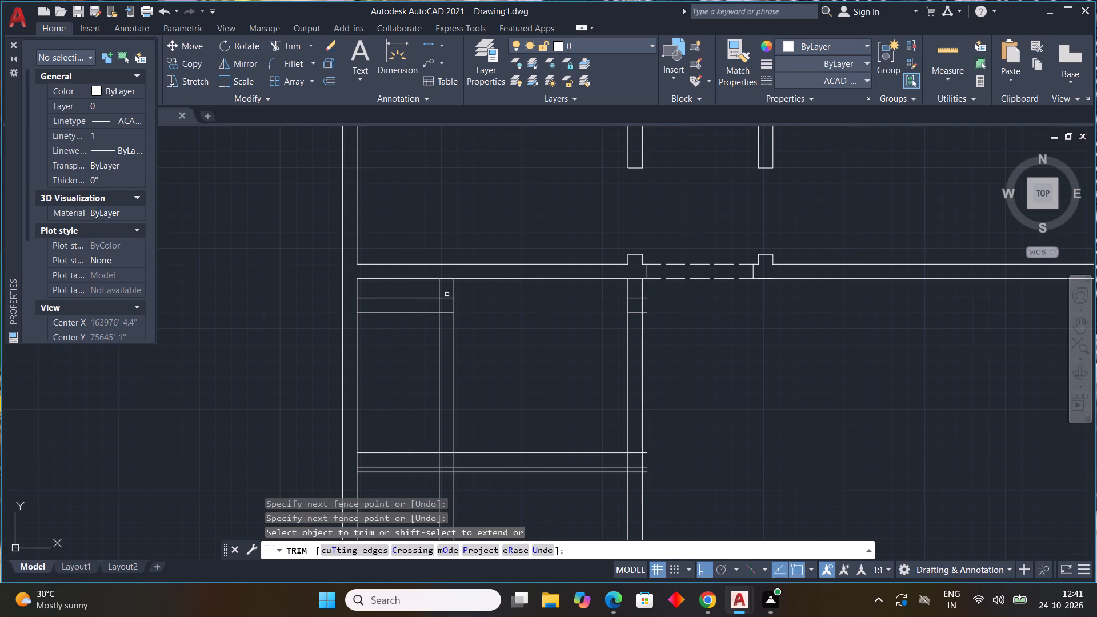
{"action": "left_click_drag", "start_coordinate": [445, 293], "coordinate": [450, 318]}
{"action": "left_click", "coordinate": [440, 308]}
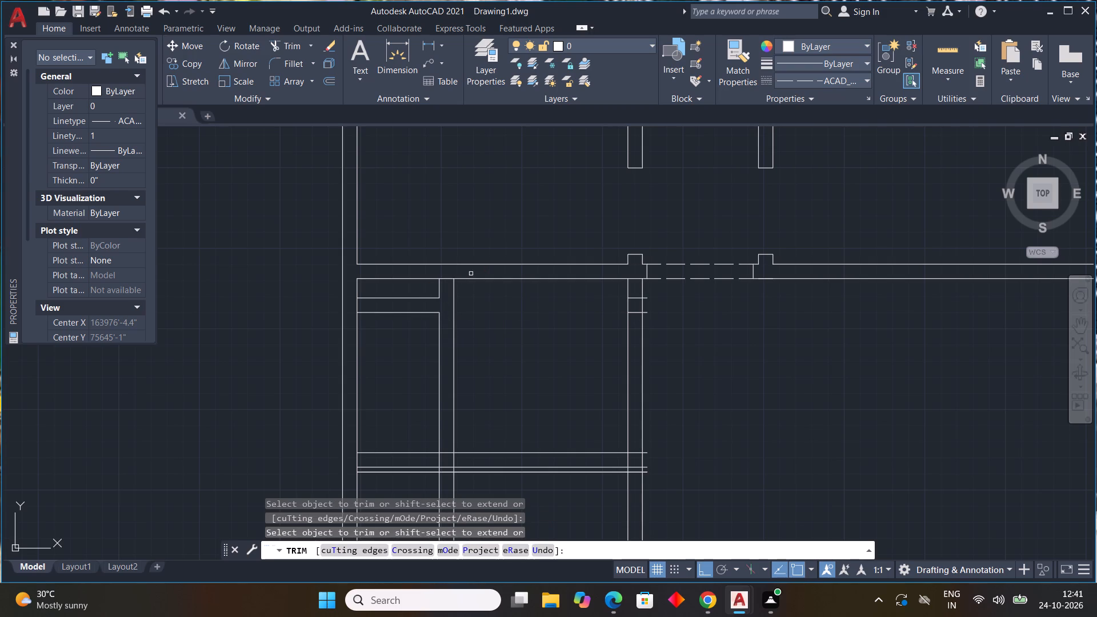
{"action": "left_click", "coordinate": [445, 279]}
Trim away the leftover segments of the upper horizontal wall lines inside and beyond the right vertical partition.
{"action": "left_click_drag", "start_coordinate": [635, 322], "coordinate": [635, 303]}
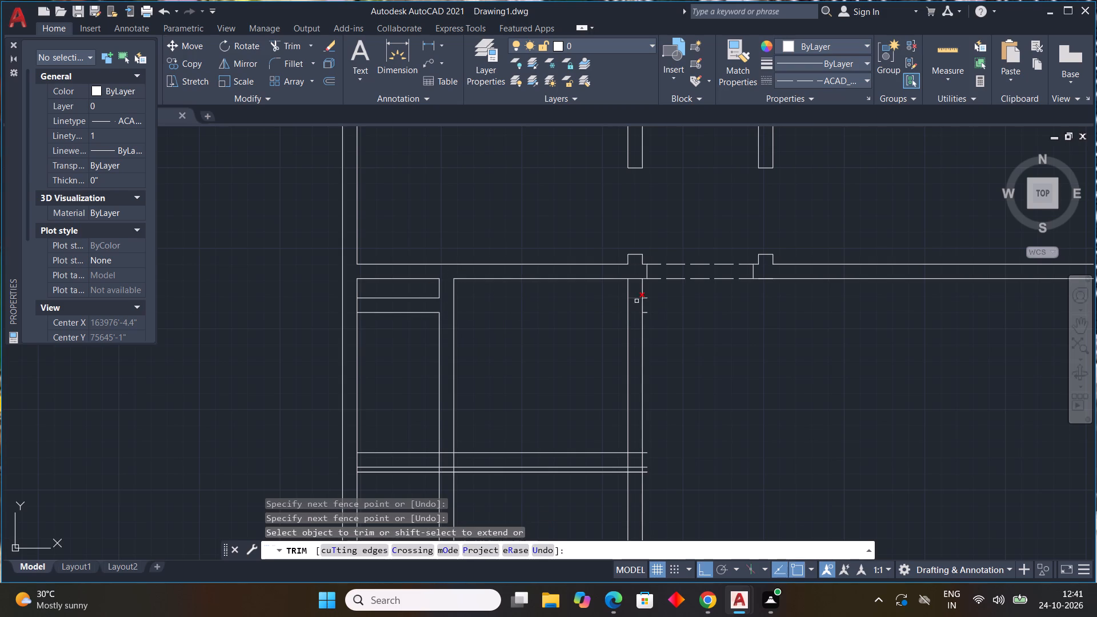
{"action": "left_click", "coordinate": [634, 299]}
{"action": "left_click", "coordinate": [645, 298]}
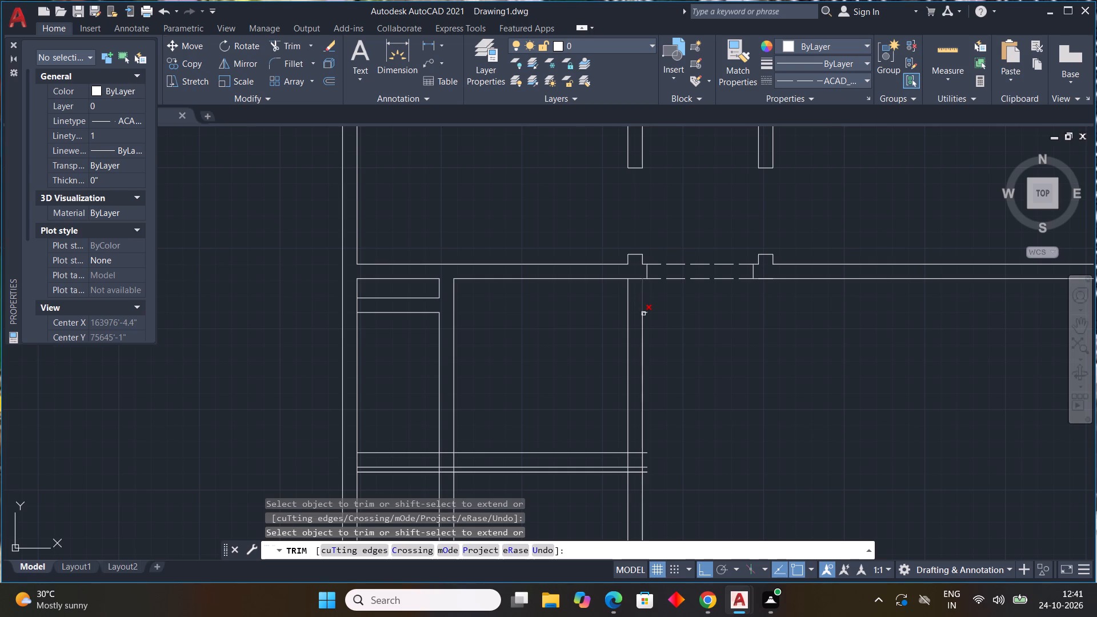
{"action": "left_click", "coordinate": [646, 314]}
Trim the overhanging ends of the three lower horizontal lines back to the right partition's outer line.
{"action": "scroll", "coordinate": [677, 360], "scroll_direction": "down", "scroll_amount": 2}
{"action": "middle_click_drag", "start_coordinate": [680, 372], "coordinate": [613, 305]}
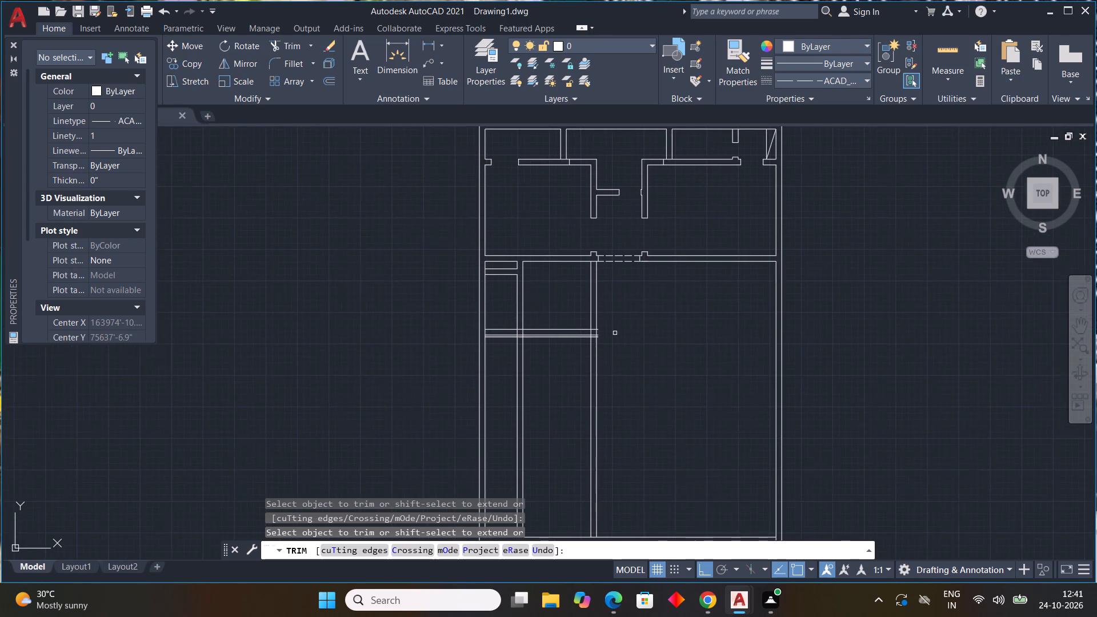
{"action": "scroll", "coordinate": [615, 335], "scroll_direction": "up", "scroll_amount": 4}
{"action": "left_click_drag", "start_coordinate": [507, 282], "coordinate": [505, 374]}
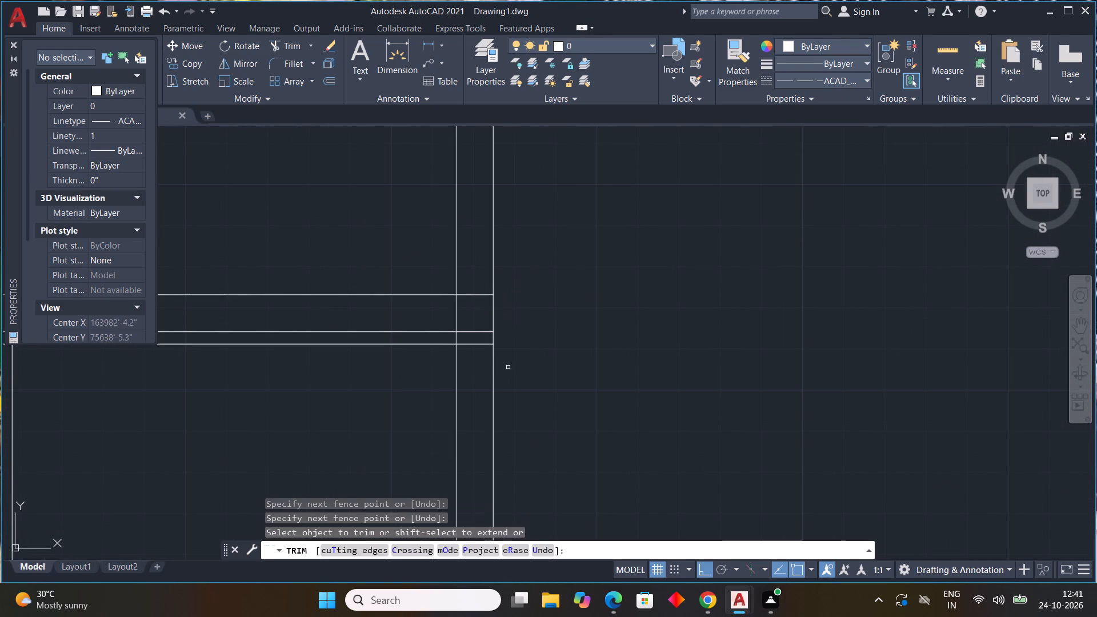
{"action": "scroll", "coordinate": [539, 358], "scroll_direction": "down", "scroll_amount": 1}
{"action": "middle_click_drag", "start_coordinate": [539, 358], "coordinate": [626, 344]}
{"action": "scroll", "coordinate": [547, 356], "scroll_direction": "down", "scroll_amount": 1}
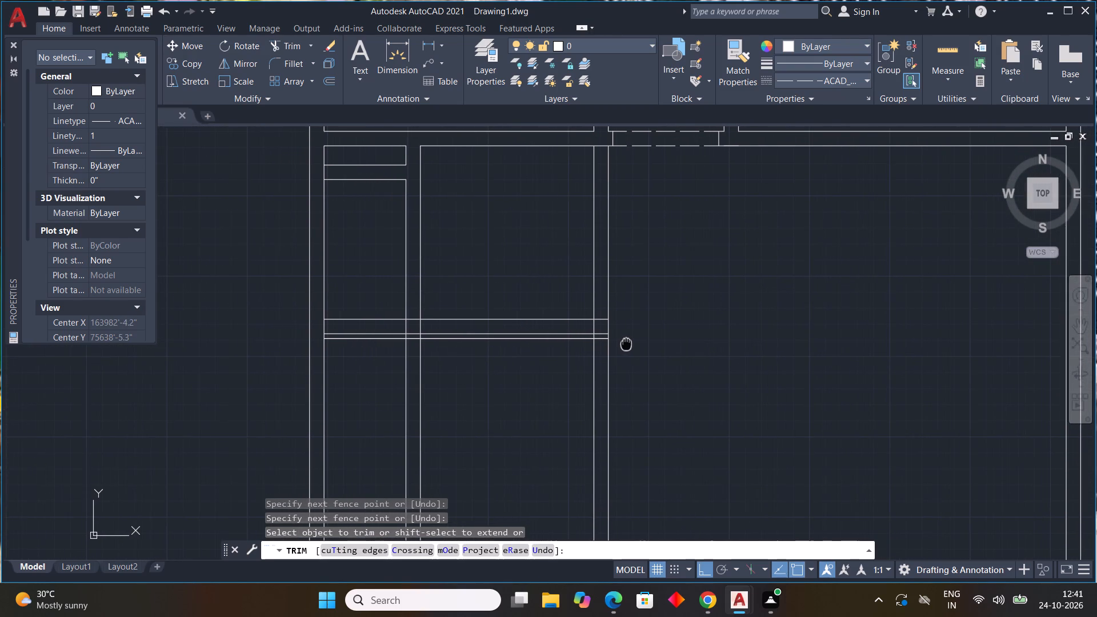
{"action": "middle_click_drag", "start_coordinate": [626, 344], "coordinate": [632, 345]}
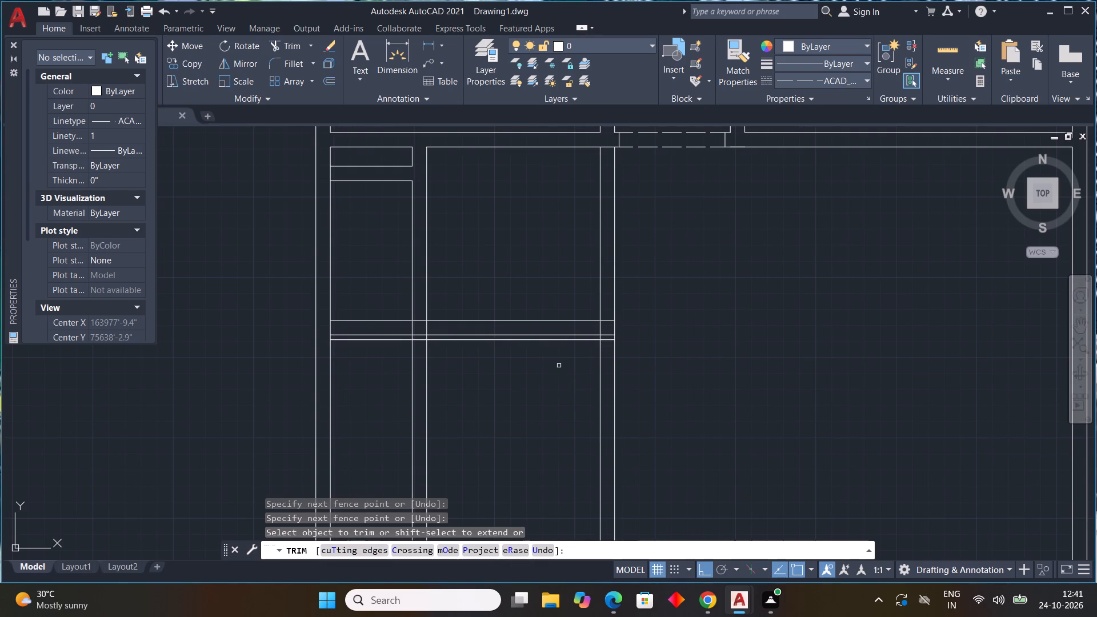
Trim away every segment of the extra lowest horizontal line between the left outer wall and the right partition.
{"action": "scroll", "coordinate": [559, 366], "scroll_direction": "down", "scroll_amount": 2}
{"action": "scroll", "coordinate": [555, 356], "scroll_direction": "up", "scroll_amount": 2}
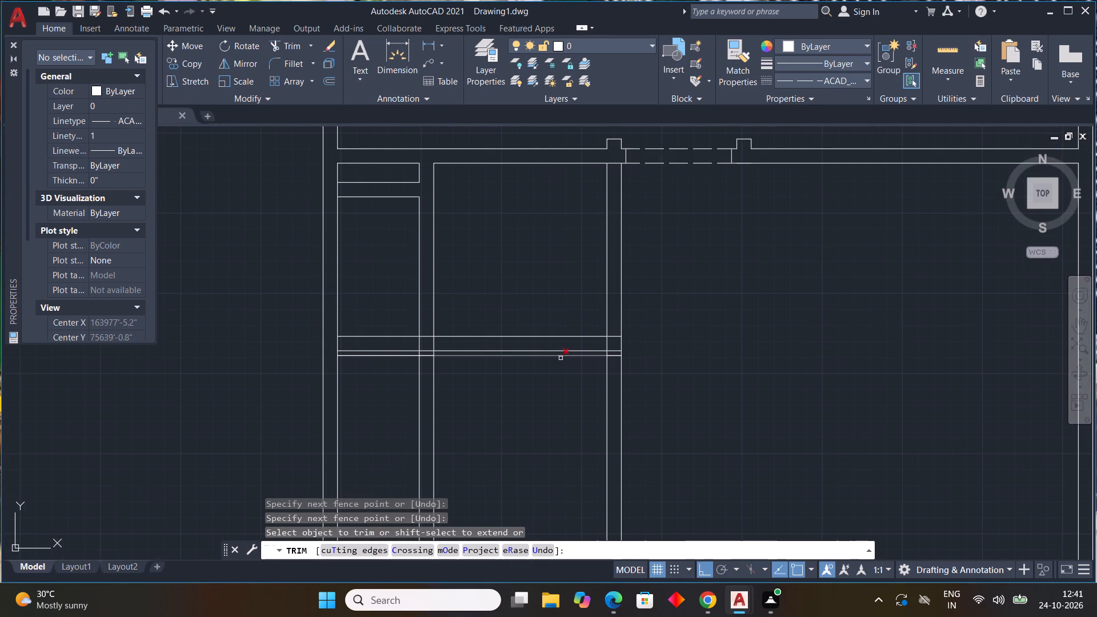
{"action": "scroll", "coordinate": [627, 360], "scroll_direction": "up", "scroll_amount": 3}
{"action": "scroll", "coordinate": [595, 348], "scroll_direction": "down", "scroll_amount": 3}
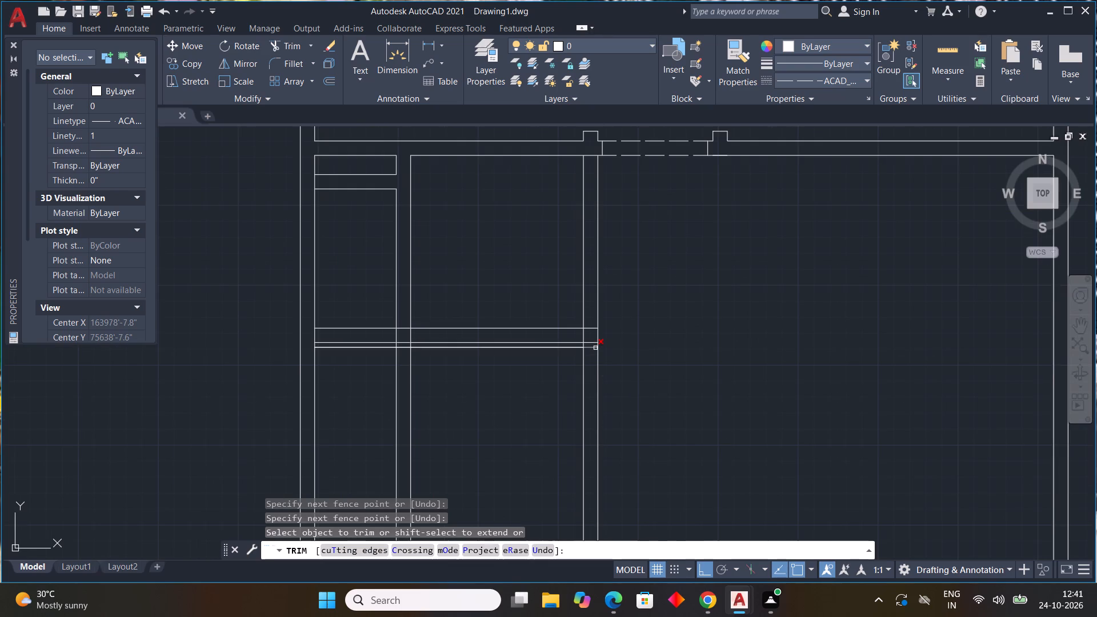
{"action": "scroll", "coordinate": [595, 348], "scroll_direction": "up", "scroll_amount": 1}
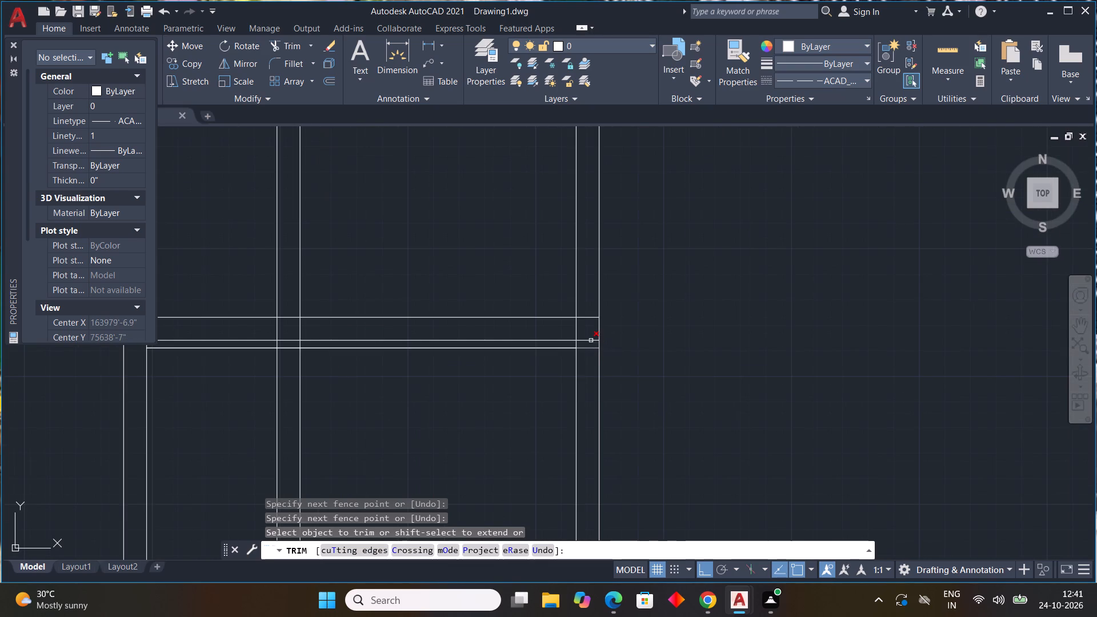
{"action": "scroll", "coordinate": [591, 341], "scroll_direction": "down", "scroll_amount": 3}
{"action": "scroll", "coordinate": [494, 350], "scroll_direction": "up", "scroll_amount": 2}
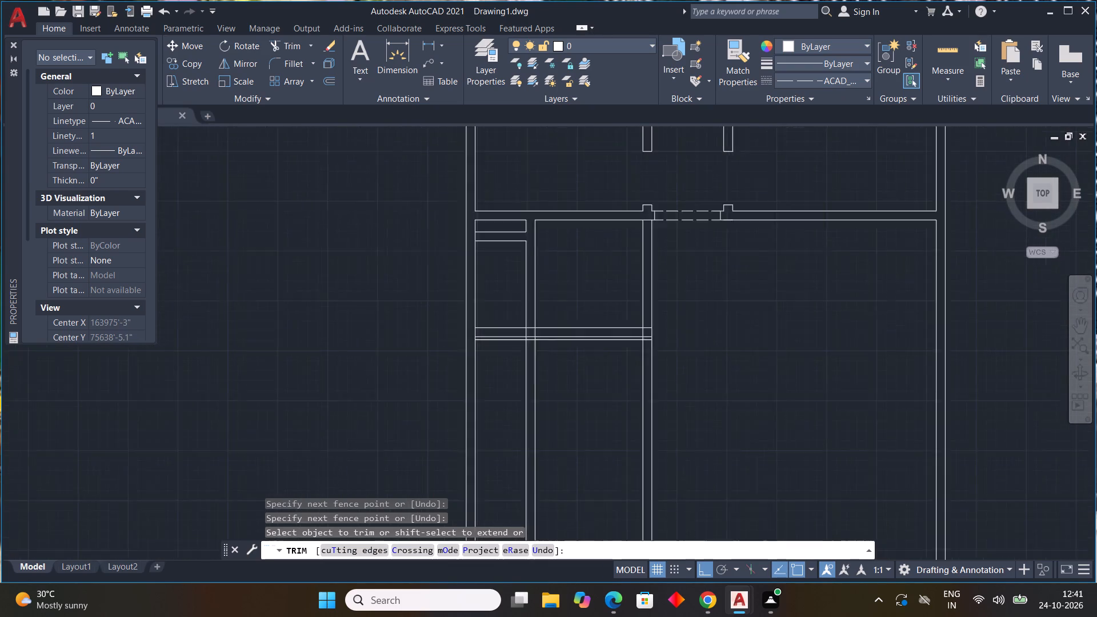
{"action": "scroll", "coordinate": [494, 350], "scroll_direction": "up", "scroll_amount": 1}
{"action": "left_click", "coordinate": [471, 324]}
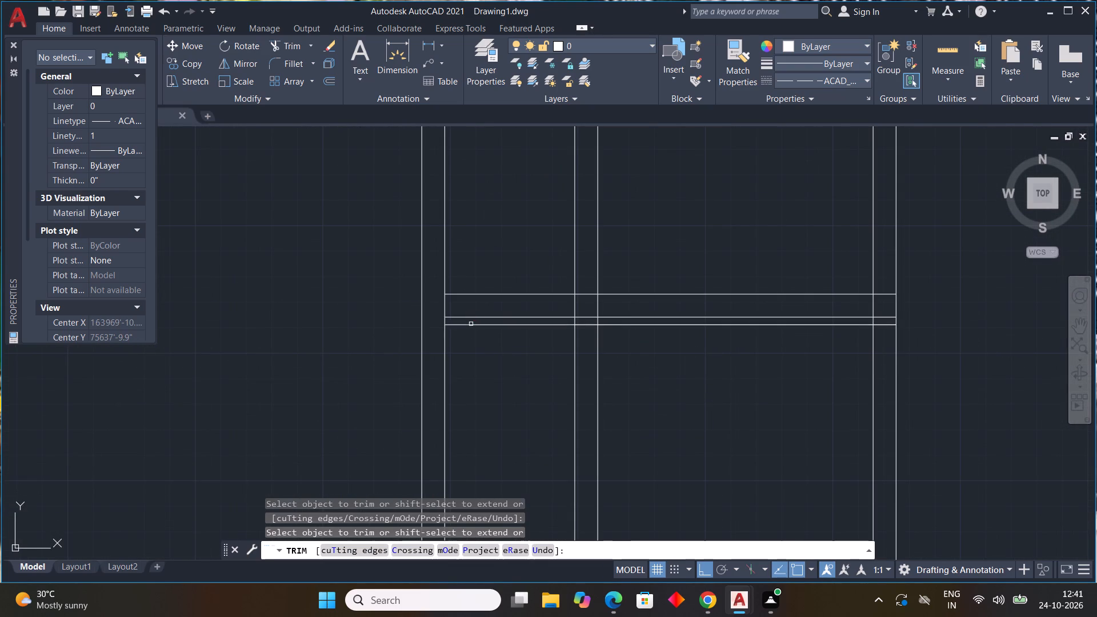
{"action": "left_click", "coordinate": [514, 328]}
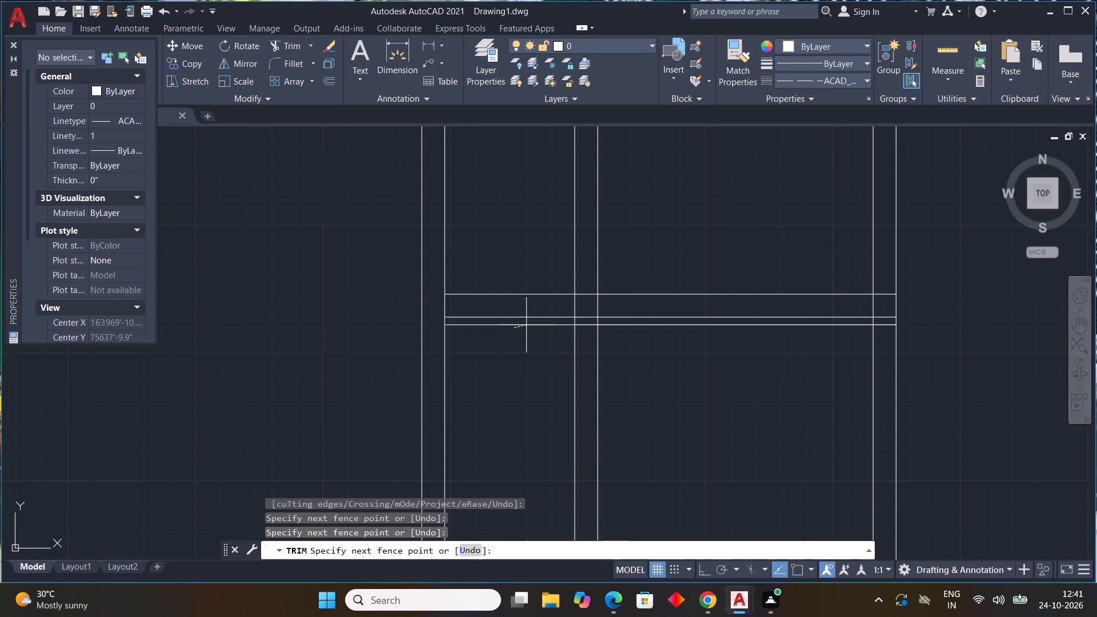
{"action": "left_click", "coordinate": [525, 323]}
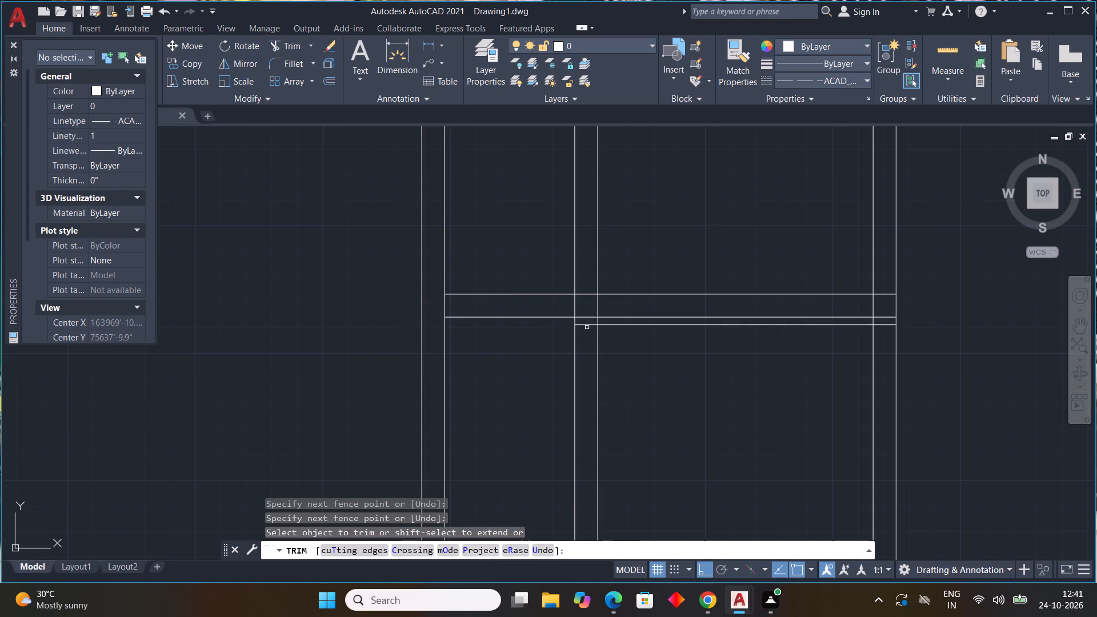
{"action": "left_click", "coordinate": [588, 325]}
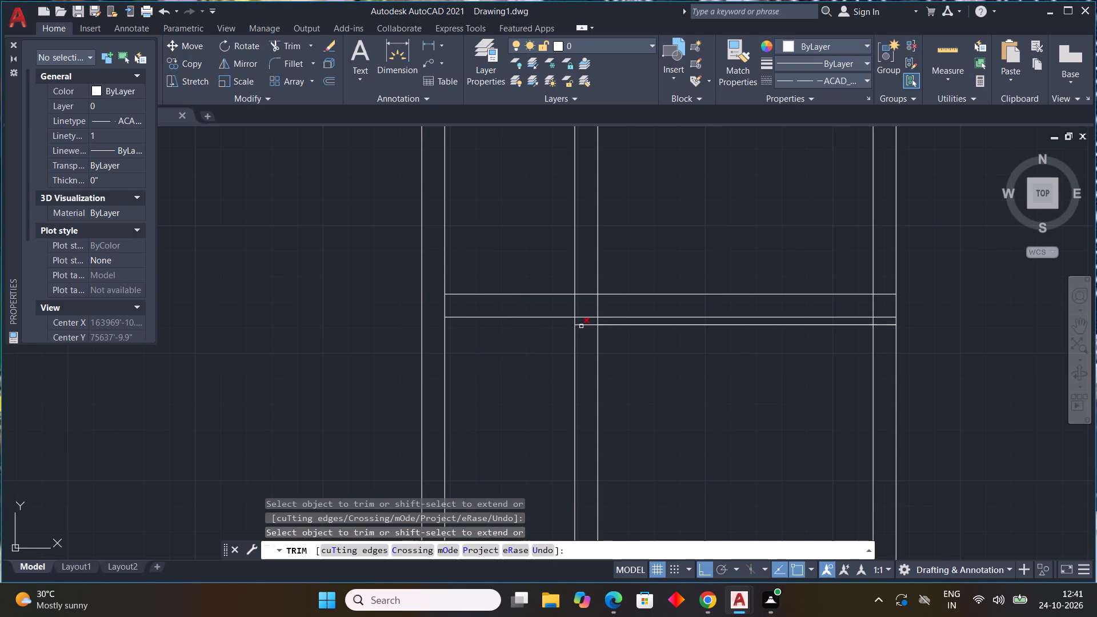
{"action": "left_click", "coordinate": [582, 326]}
{"action": "left_click", "coordinate": [621, 325]}
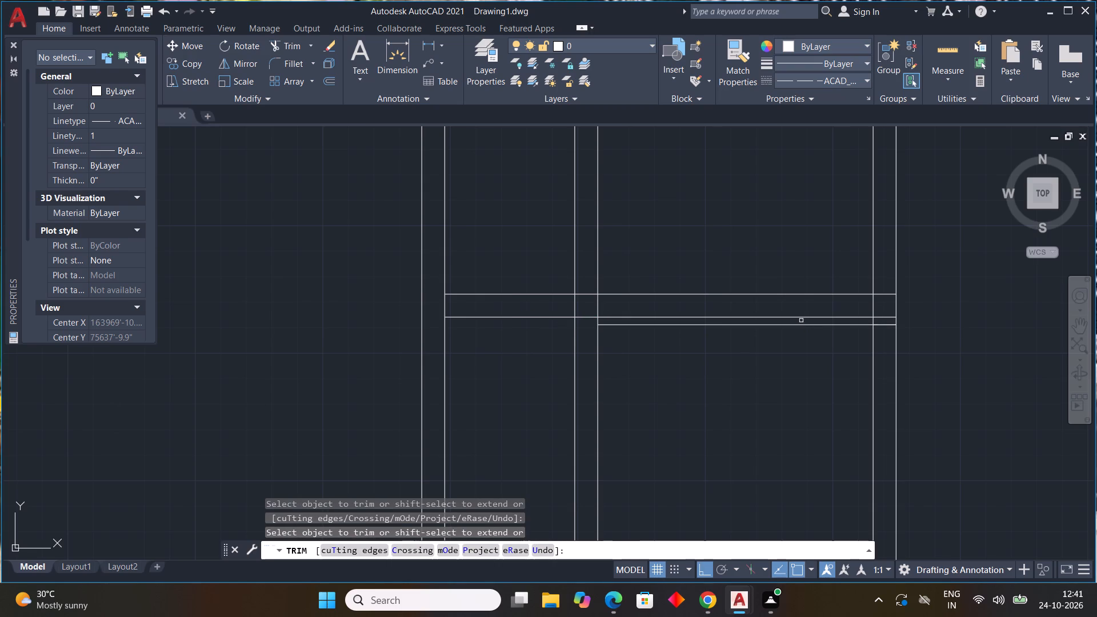
{"action": "left_click", "coordinate": [800, 324]}
{"action": "left_click", "coordinate": [886, 327]}
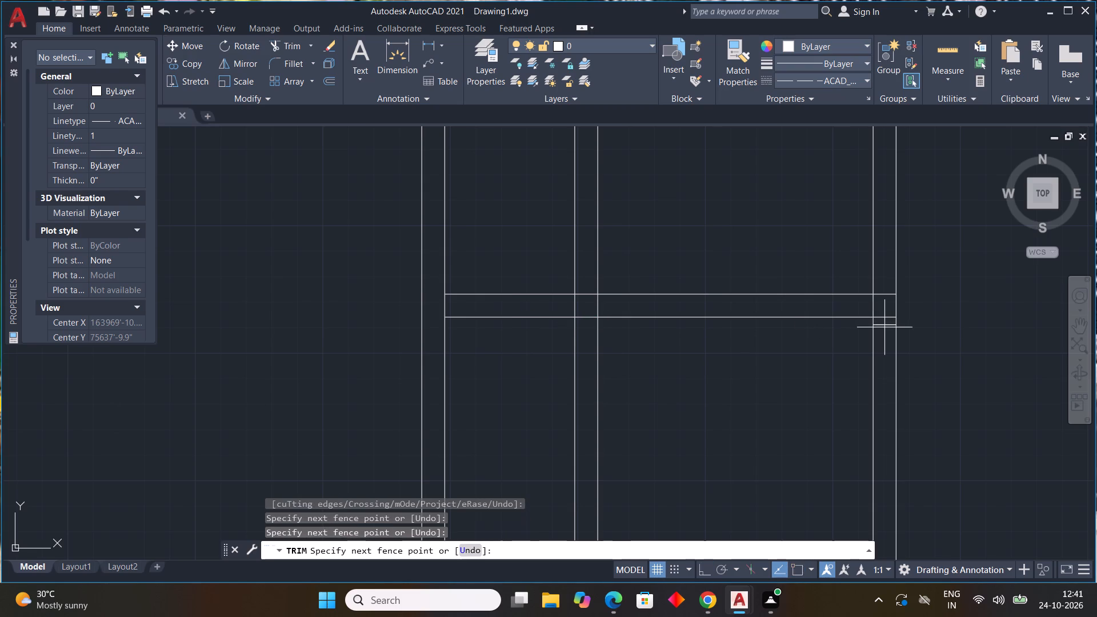
{"action": "left_click", "coordinate": [882, 322]}
{"action": "scroll", "coordinate": [590, 206], "scroll_direction": "down", "scroll_amount": 2}
{"action": "middle_click_drag", "start_coordinate": [616, 230], "coordinate": [606, 266]}
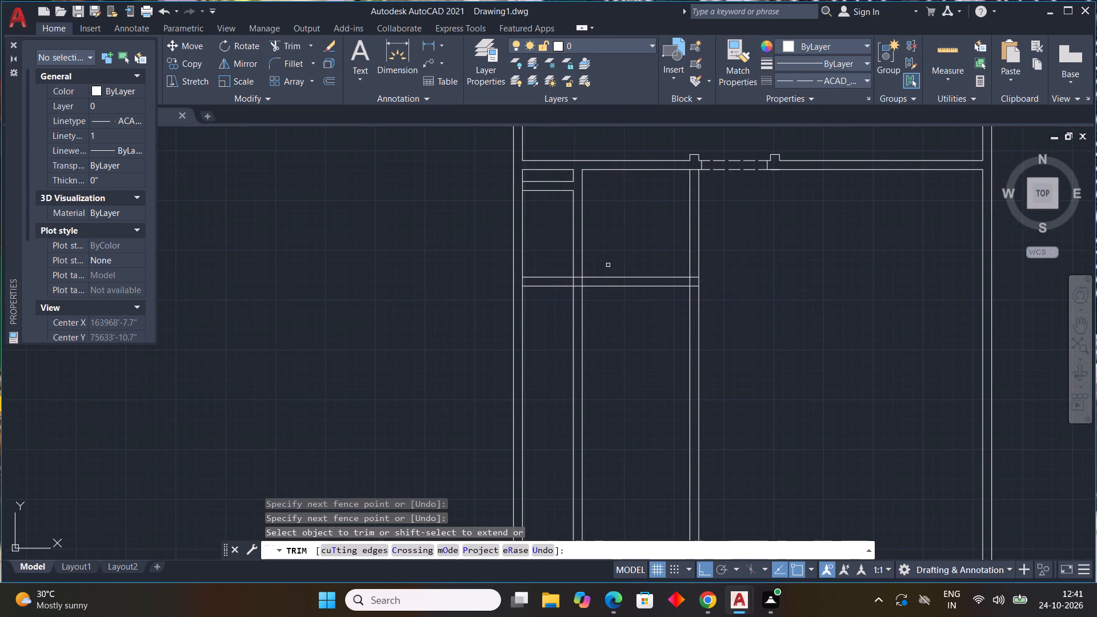
{"action": "key", "text": "Escape"}
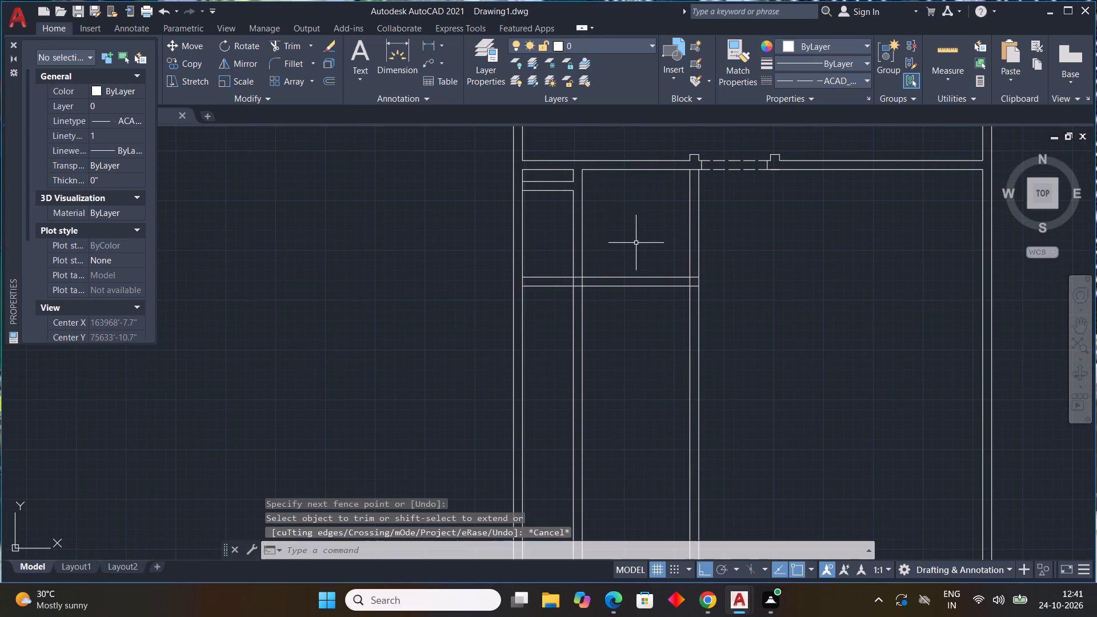
Check the distance from the cross wall to the horizontal wall below, along the left outer wall, with a trial dimension.
{"action": "scroll", "coordinate": [584, 287], "scroll_direction": "up", "scroll_amount": 3}
{"action": "scroll", "coordinate": [619, 308], "scroll_direction": "down", "scroll_amount": 2}
{"action": "middle_click_drag", "start_coordinate": [619, 322], "coordinate": [568, 404]}
{"action": "scroll", "coordinate": [568, 401], "scroll_direction": "down", "scroll_amount": 1}
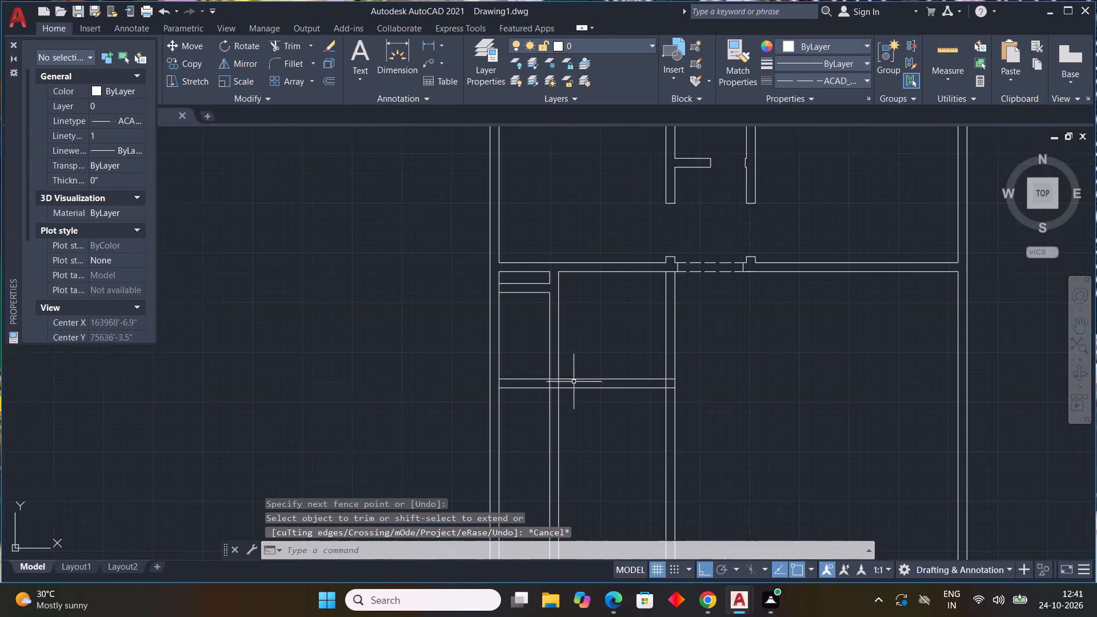
{"action": "left_click", "coordinate": [386, 69]}
{"action": "scroll", "coordinate": [497, 281], "scroll_direction": "up", "scroll_amount": 1}
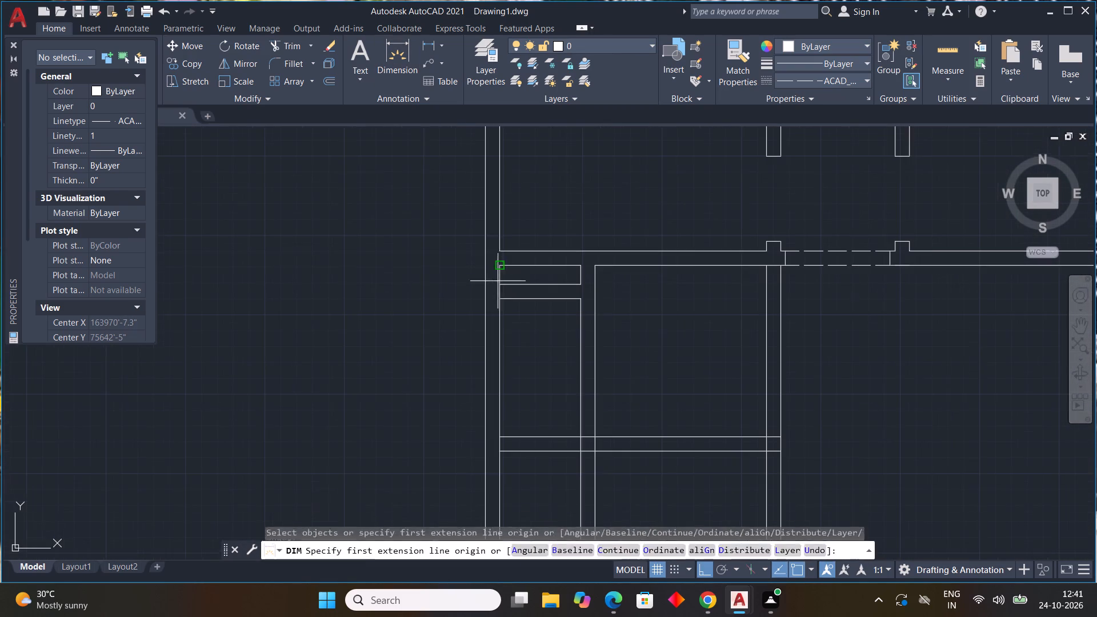
{"action": "left_click", "coordinate": [503, 267]}
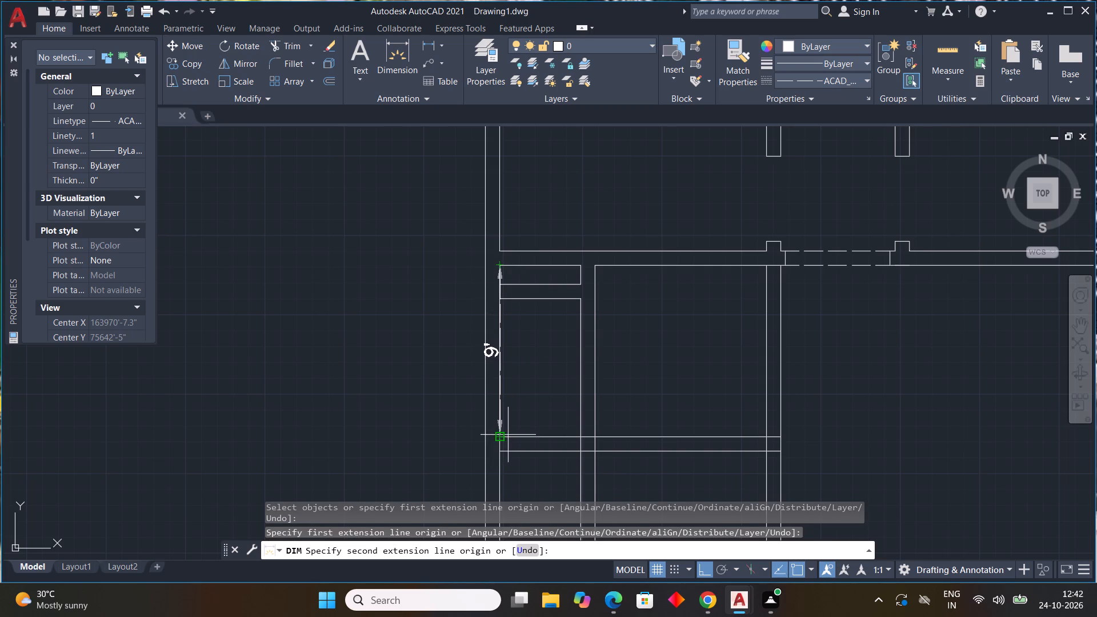
{"action": "key", "text": "Escape"}
Set the current linetype to ByLayer.
{"action": "left_click", "coordinate": [817, 81]}
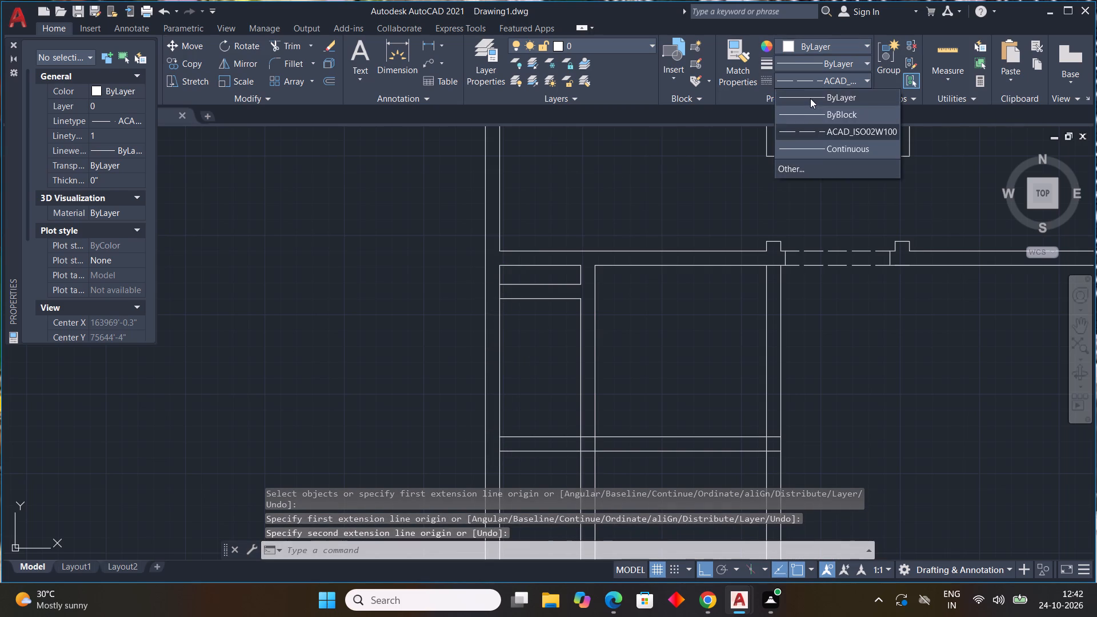
{"action": "left_click", "coordinate": [810, 99]}
Trim the junction of the left vertical partition and the lower horizontal wall, opening the wall's upper line and clearing the partition lines inside it.
{"action": "middle_click_drag", "start_coordinate": [598, 312], "coordinate": [460, 274]}
{"action": "middle_click_drag", "start_coordinate": [458, 274], "coordinate": [442, 270]}
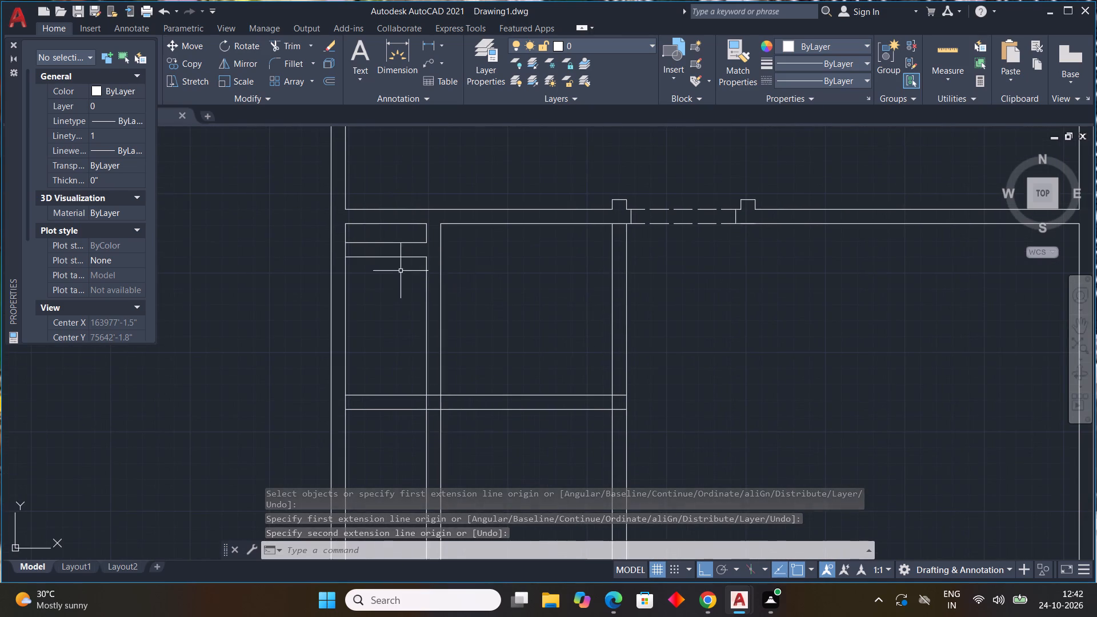
{"action": "key", "text": "t"}
{"action": "key", "text": "r"}
{"action": "key", "text": "space"}
{"action": "scroll", "coordinate": [435, 404], "scroll_direction": "up", "scroll_amount": 1}
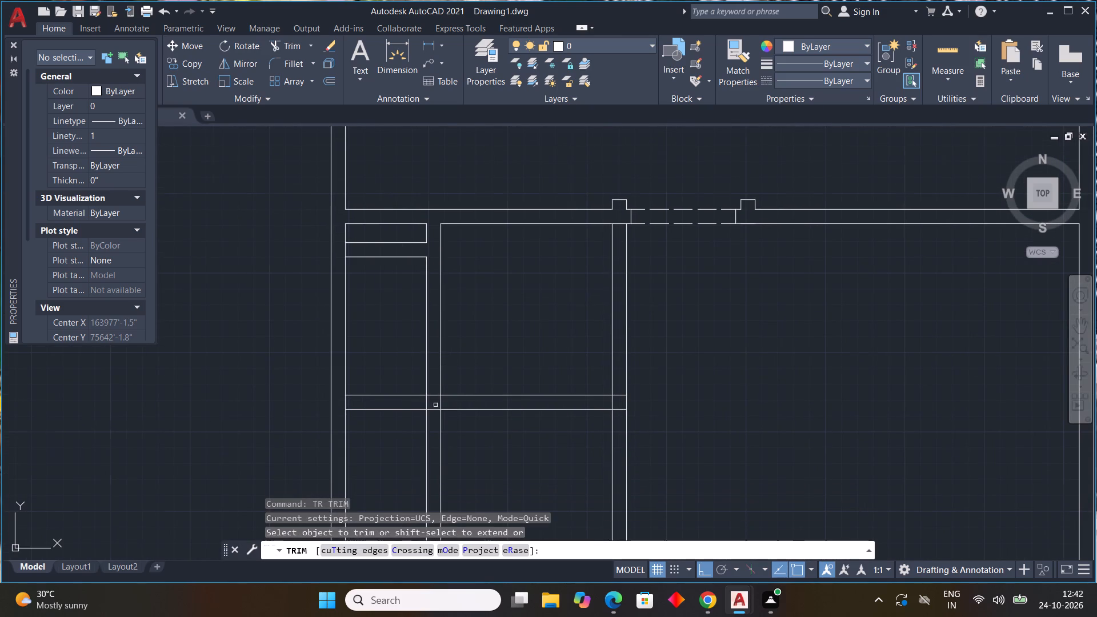
{"action": "scroll", "coordinate": [435, 404], "scroll_direction": "up", "scroll_amount": 2}
{"action": "left_click_drag", "start_coordinate": [434, 363], "coordinate": [361, 412]}
{"action": "left_click_drag", "start_coordinate": [443, 407], "coordinate": [501, 392]}
{"action": "key", "text": "Escape"}
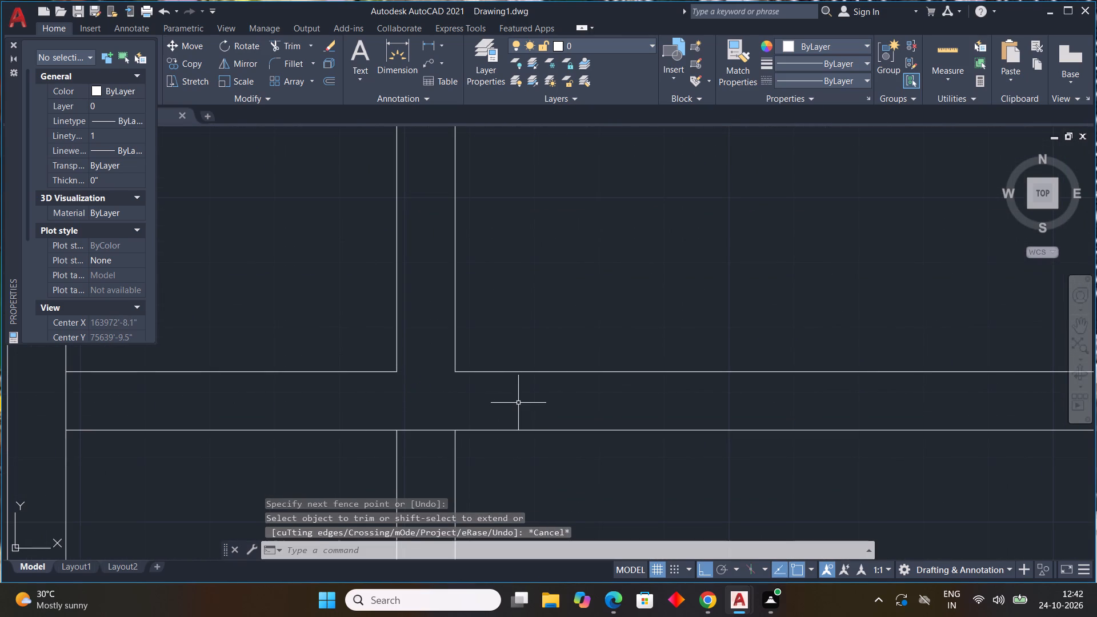
{"action": "key", "text": "Escape"}
Draw a short jamb line across the right vertical partition just above the lower horizontal wall.
{"action": "scroll", "coordinate": [522, 406], "scroll_direction": "down", "scroll_amount": 3}
{"action": "middle_click_drag", "start_coordinate": [740, 413], "coordinate": [709, 430]}
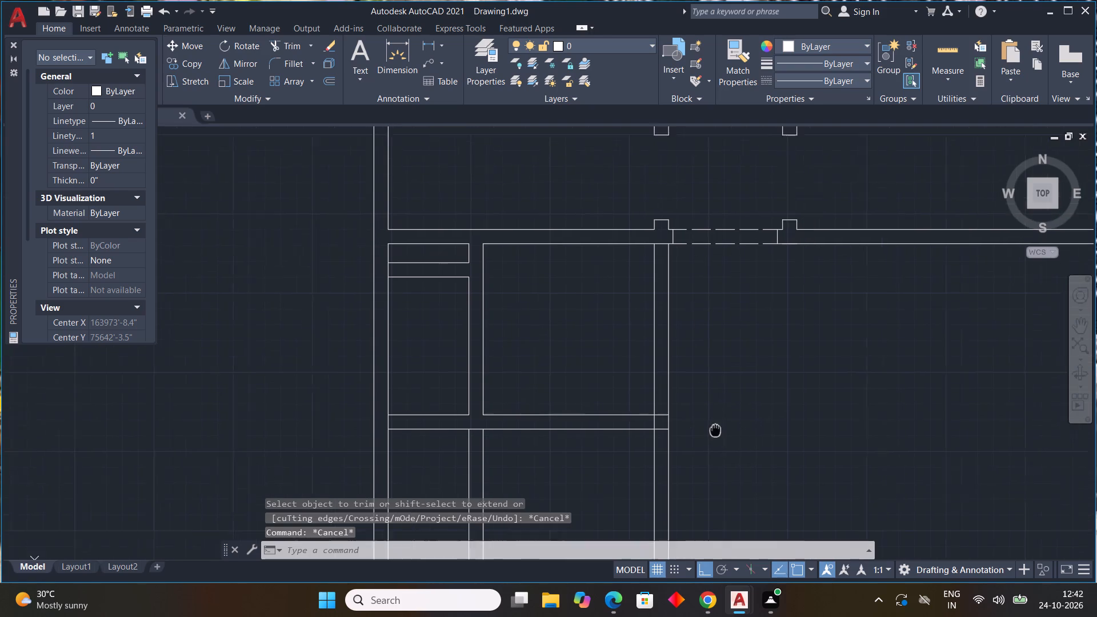
{"action": "middle_click_drag", "start_coordinate": [709, 430], "coordinate": [579, 427]}
{"action": "type", "text": "L"}
{"action": "key", "text": "space"}
{"action": "scroll", "coordinate": [531, 403], "scroll_direction": "up", "scroll_amount": 2}
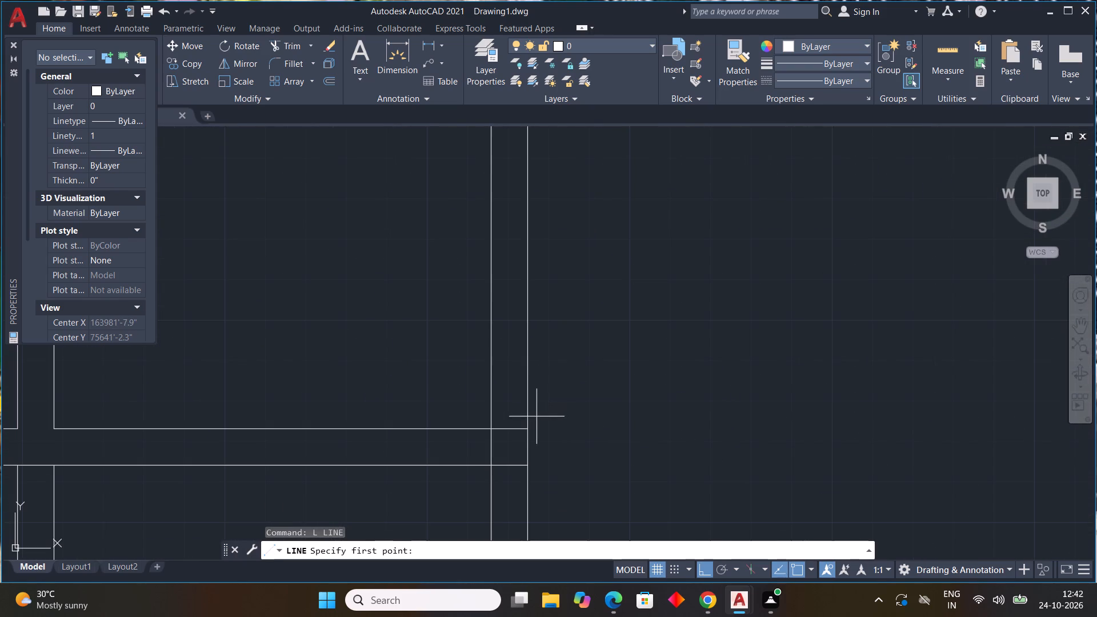
{"action": "left_click", "coordinate": [528, 405]}
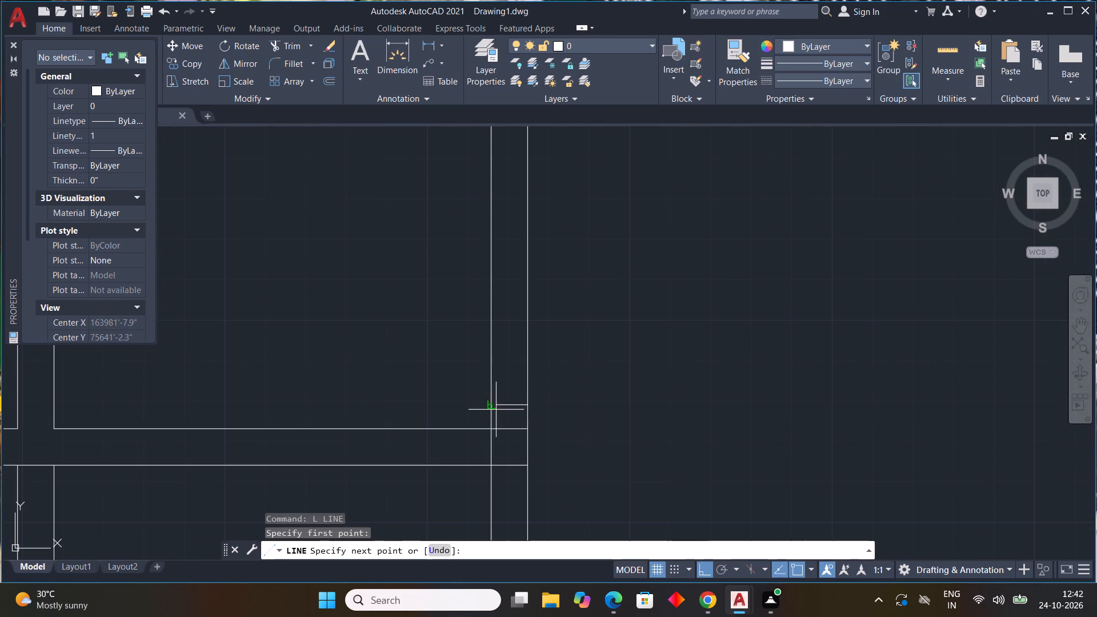
{"action": "left_click", "coordinate": [490, 408]}
{"action": "key", "text": "Escape"}
Draw a second jamb line across the right vertical partition, higher up toward the cross wall.
{"action": "key", "text": "space"}
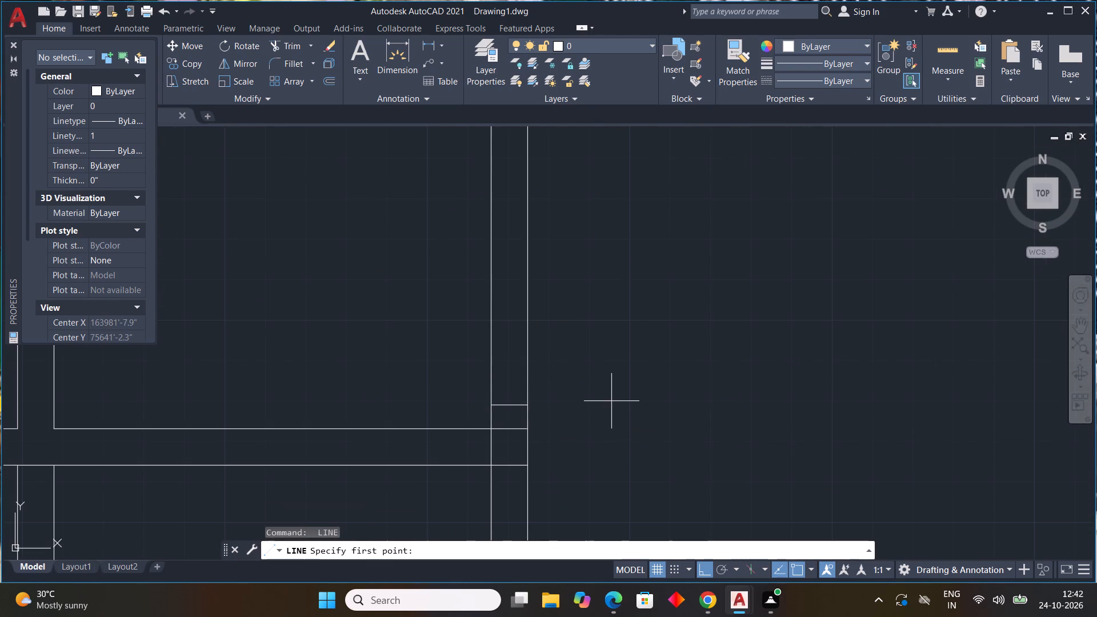
{"action": "middle_click_drag", "start_coordinate": [523, 302], "coordinate": [531, 387]}
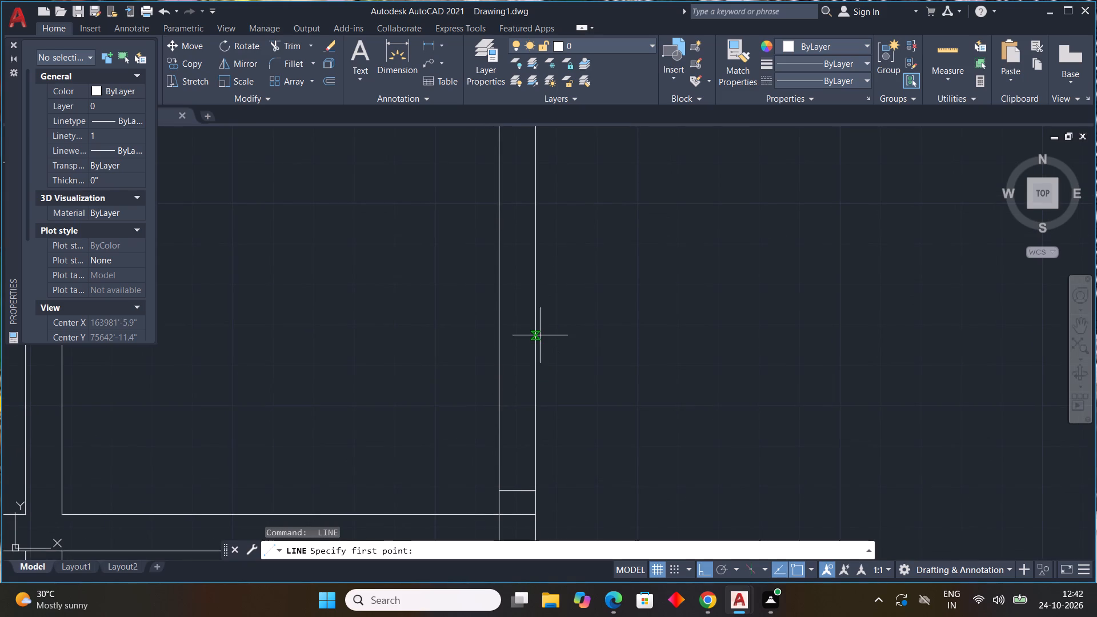
{"action": "scroll", "coordinate": [537, 308], "scroll_direction": "down", "scroll_amount": 2}
{"action": "middle_click_drag", "start_coordinate": [536, 314], "coordinate": [537, 341]}
{"action": "scroll", "coordinate": [537, 341], "scroll_direction": "up", "scroll_amount": 2}
{"action": "left_click", "coordinate": [537, 341]}
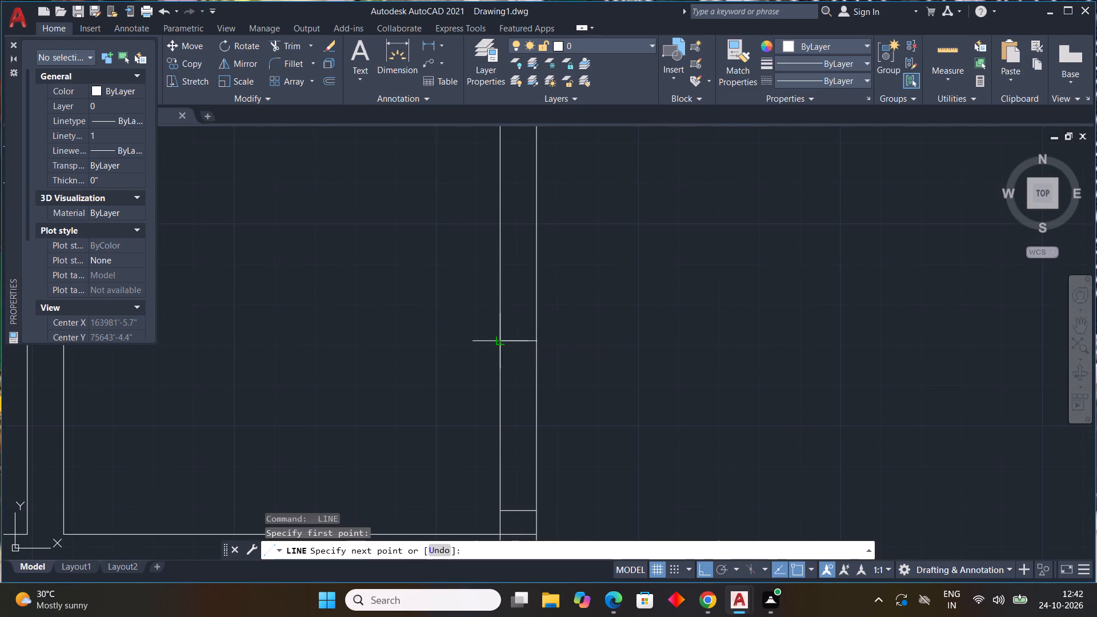
{"action": "left_click", "coordinate": [497, 343]}
{"action": "key", "text": "Escape"}
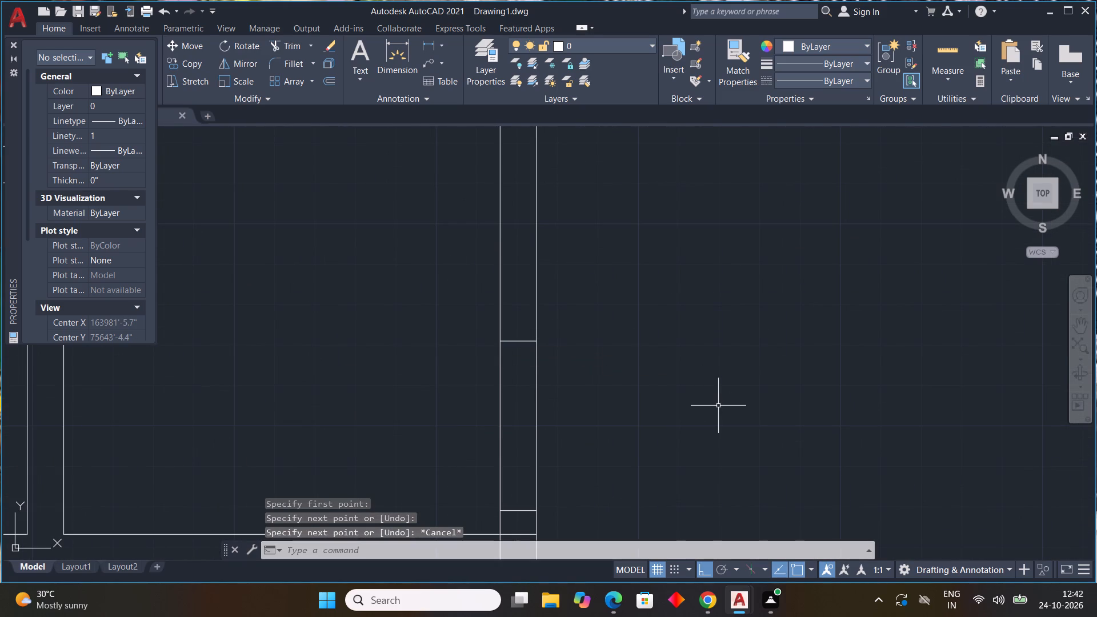
Trim both right partition lines between the two jamb lines to form a door opening.
{"action": "key", "text": "t"}
{"action": "key", "text": "r"}
{"action": "key", "text": "space"}
{"action": "left_click_drag", "start_coordinate": [418, 444], "coordinate": [575, 399]}
{"action": "middle_click_drag", "start_coordinate": [632, 429], "coordinate": [595, 344]}
{"action": "scroll", "coordinate": [631, 430], "scroll_direction": "down", "scroll_amount": 2}
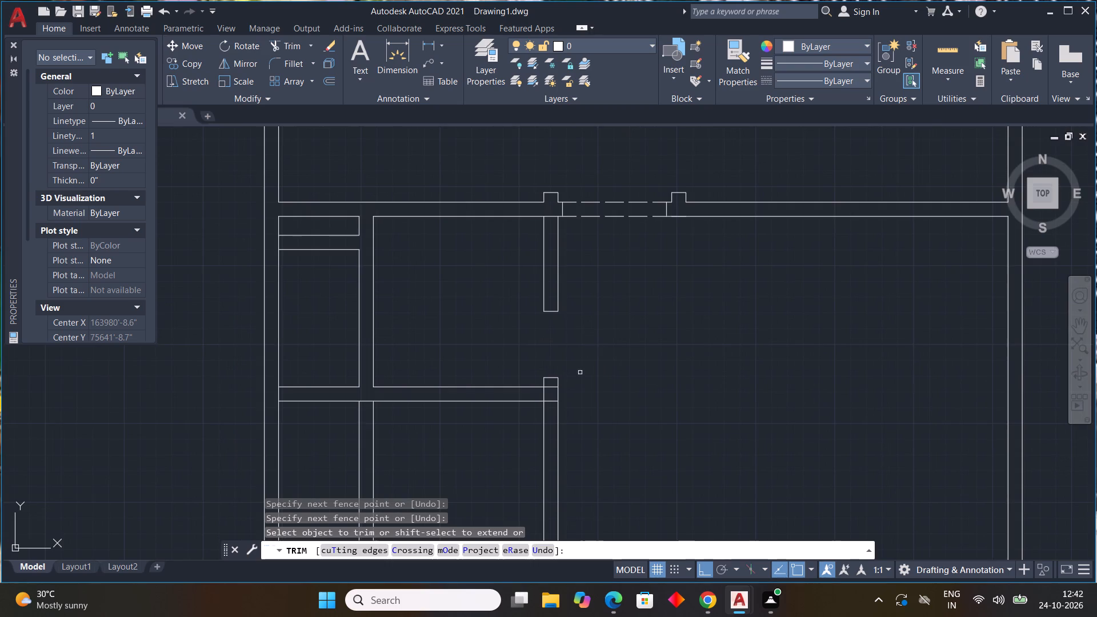
Trim the overlapping lines where the lower horizontal wall meets the right partition below the door opening.
{"action": "scroll", "coordinate": [555, 390], "scroll_direction": "up", "scroll_amount": 2}
{"action": "left_click_drag", "start_coordinate": [547, 379], "coordinate": [518, 404]}
{"action": "scroll", "coordinate": [612, 381], "scroll_direction": "down", "scroll_amount": 3}
{"action": "middle_click_drag", "start_coordinate": [648, 378], "coordinate": [647, 404]}
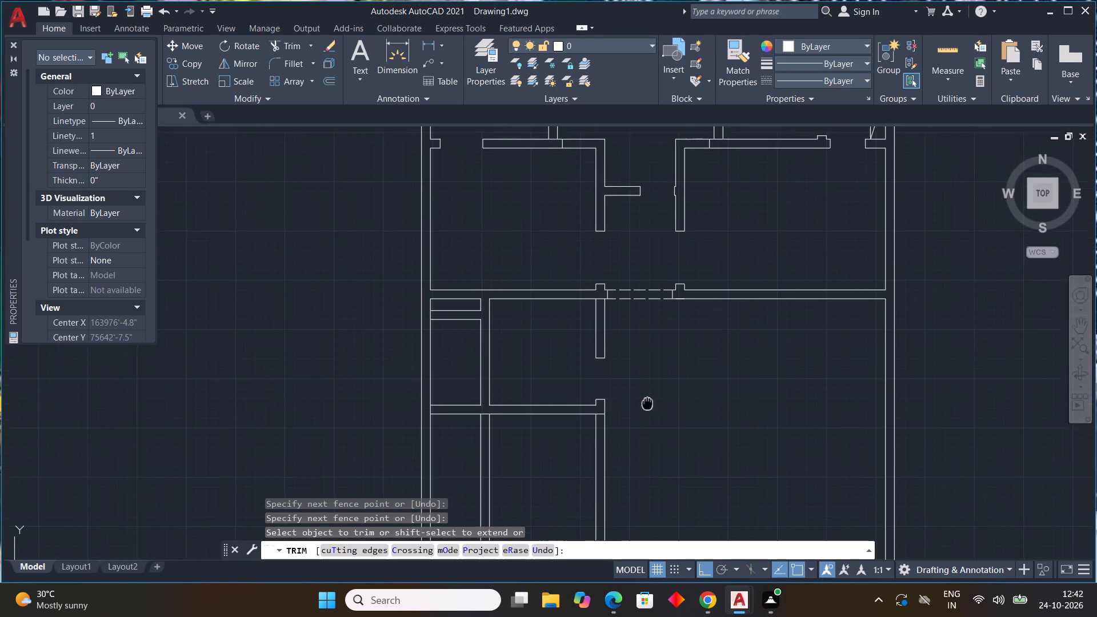
{"action": "middle_click_drag", "start_coordinate": [647, 404], "coordinate": [654, 430]}
{"action": "scroll", "coordinate": [451, 326], "scroll_direction": "up", "scroll_amount": 1}
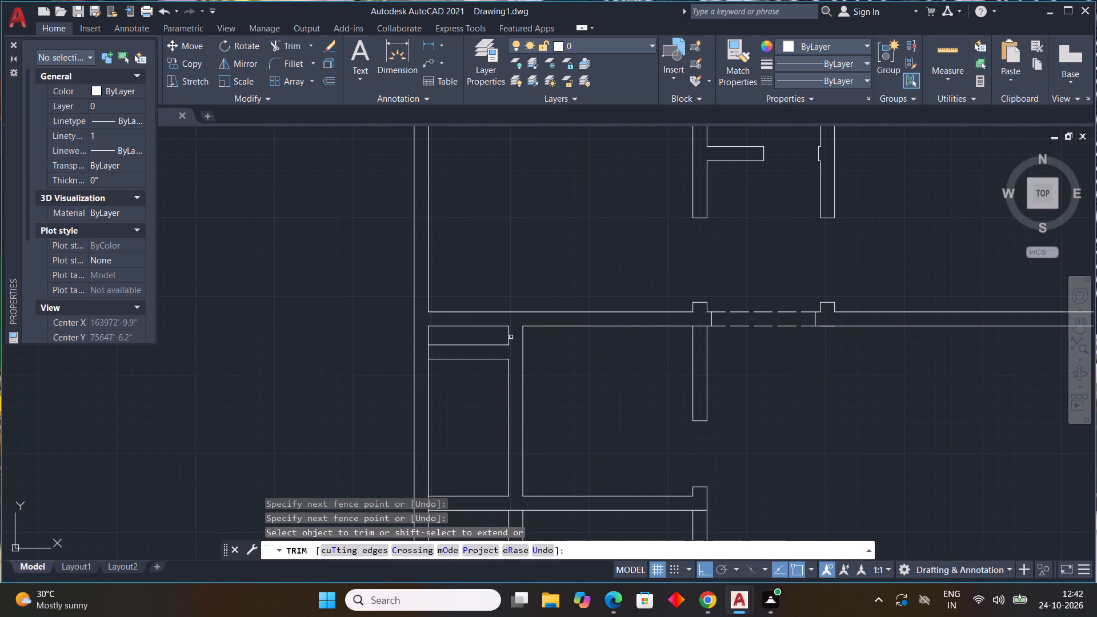
Trim the cross wall's lower face line above the small compartment beside the left outer wall.
{"action": "left_click", "coordinate": [460, 328]}
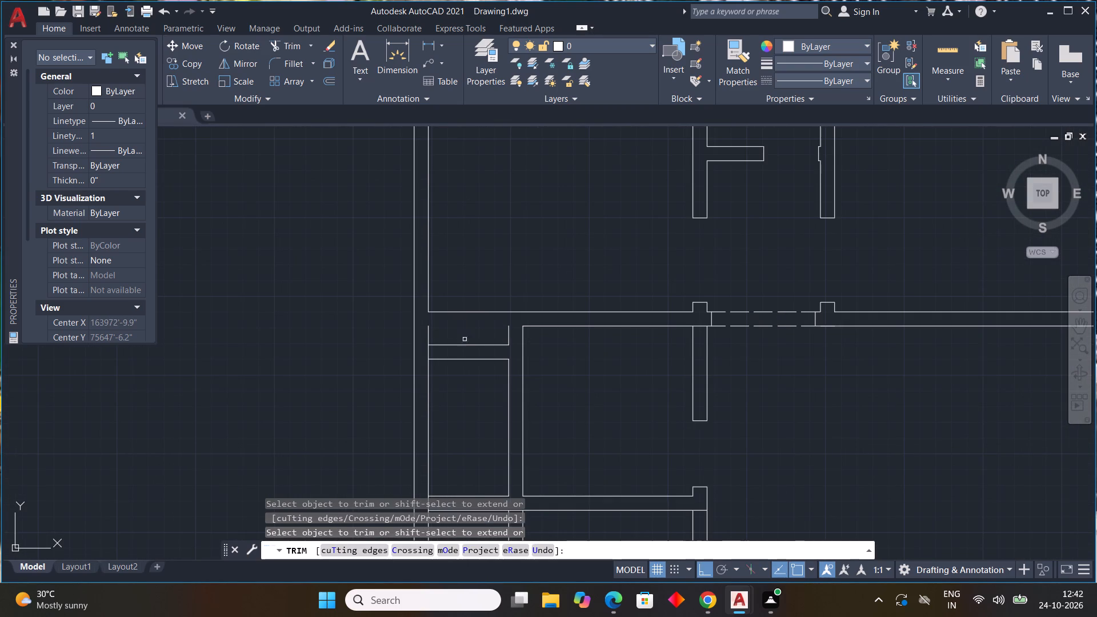
{"action": "key", "text": "Escape"}
{"action": "key", "text": "Escape"}
{"action": "key", "text": "Escape"}
{"action": "key", "text": "Escape"}
{"action": "key", "text": "Escape"}
Extend both side lines of the small compartment up to the cross wall's upper face line.
{"action": "key", "text": "e"}
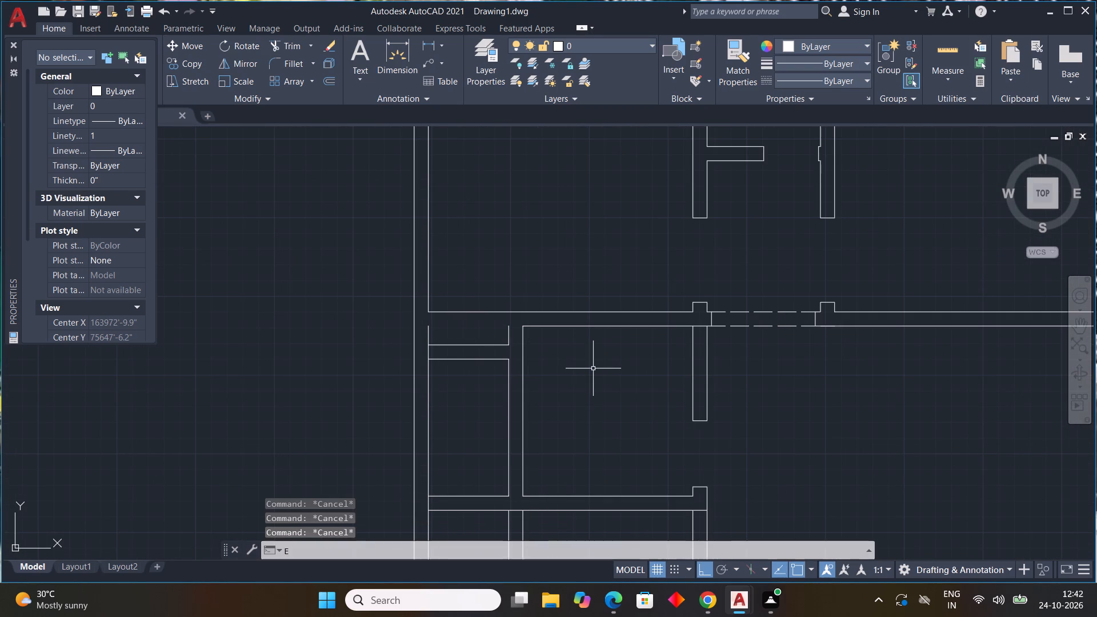
{"action": "type", "text": "X"}
{"action": "key", "text": "space"}
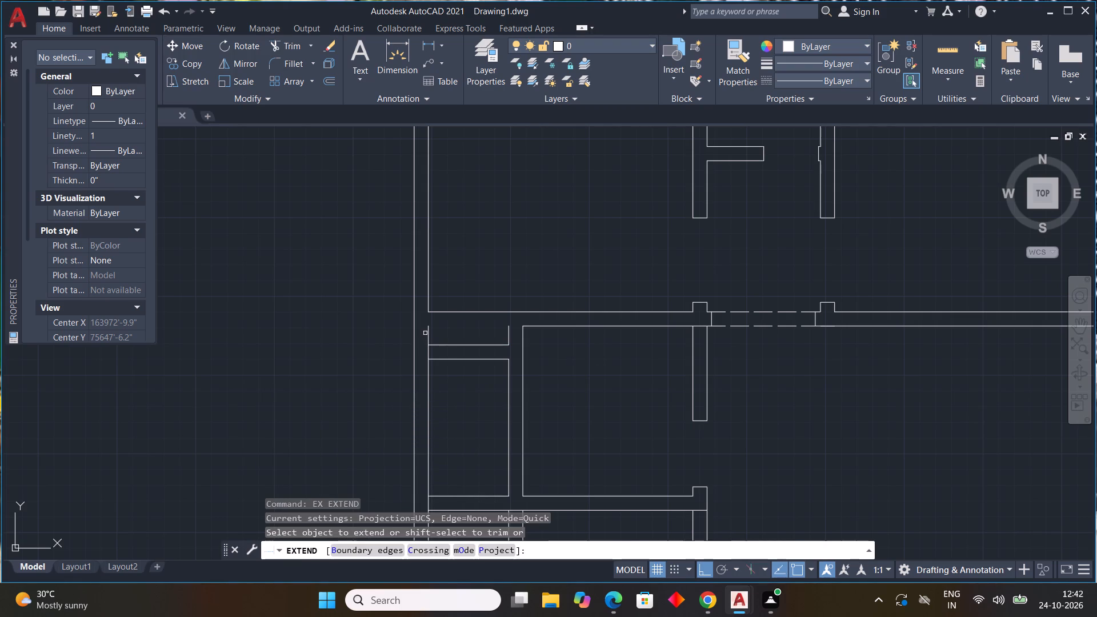
{"action": "left_click", "coordinate": [427, 333]}
{"action": "left_click", "coordinate": [509, 335]}
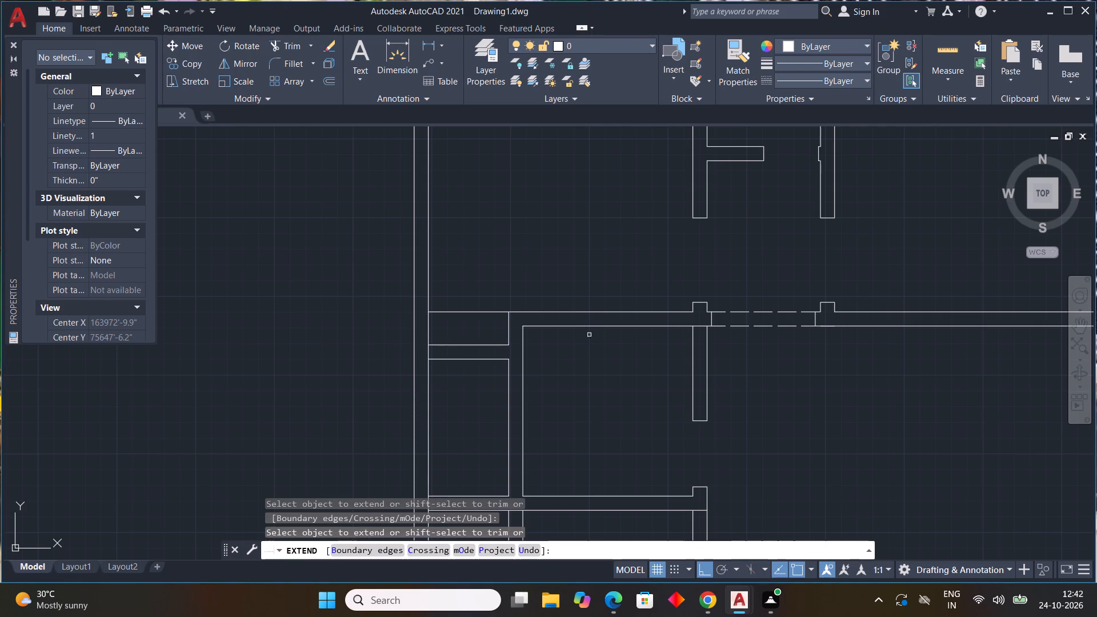
{"action": "key", "text": "Escape"}
{"action": "key", "text": "Escape"}
{"action": "key", "text": "Escape"}
{"action": "key", "text": "Escape"}
{"action": "key", "text": "Escape"}
Draw a diagonal line across the small compartment from its upper right corner to its lower left corner.
{"action": "key", "text": "l"}
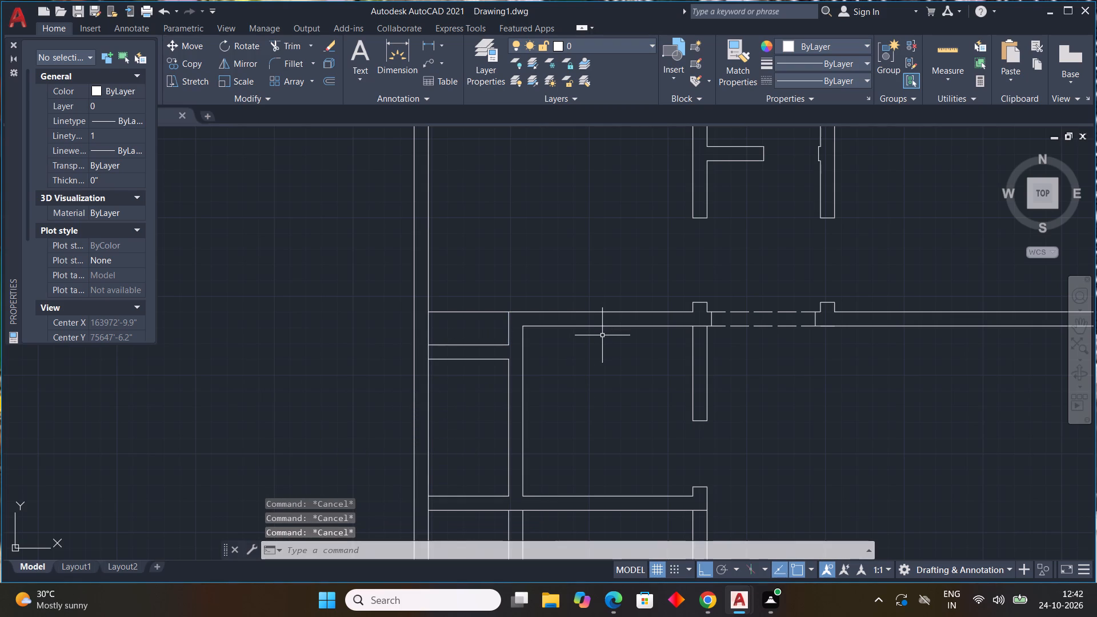
{"action": "key", "text": "space"}
{"action": "left_click", "coordinate": [511, 316]}
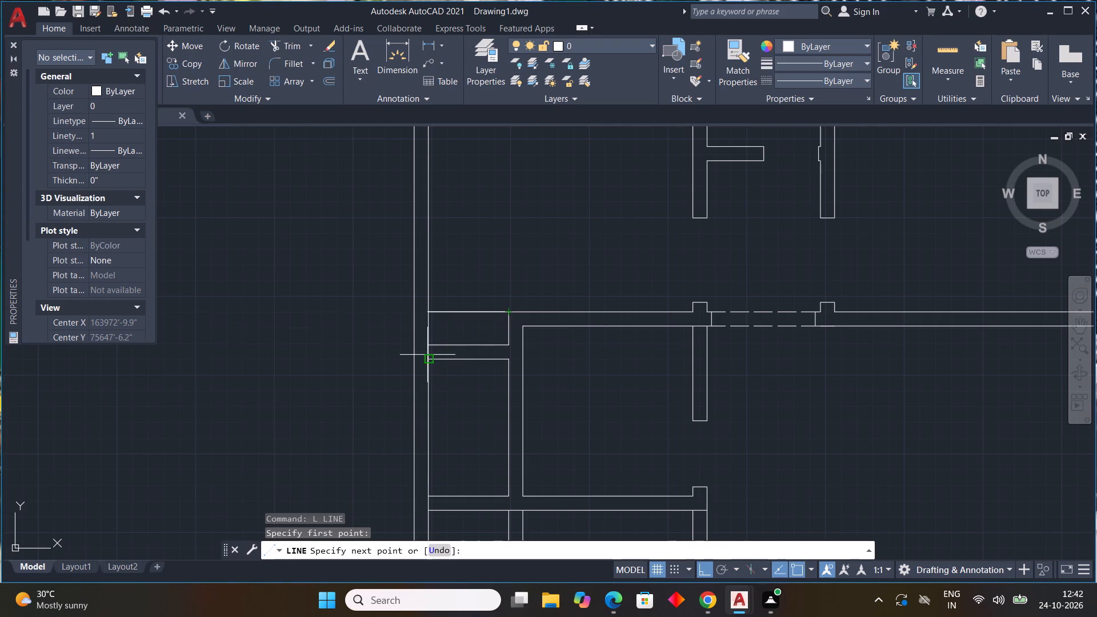
{"action": "left_click", "coordinate": [427, 347]}
{"action": "key", "text": "Escape"}
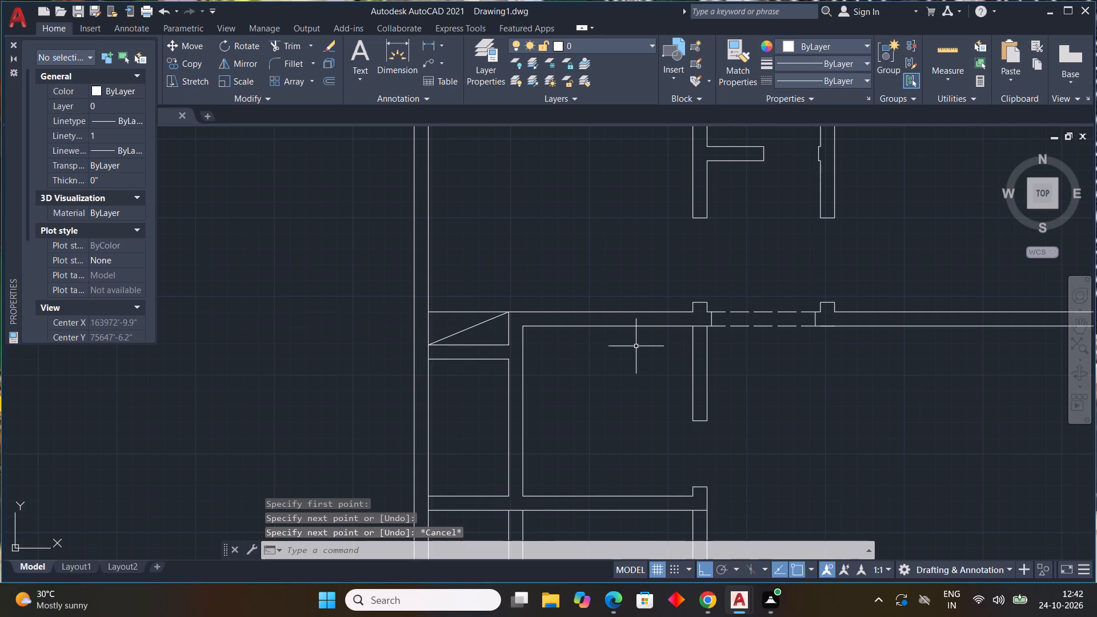
Trim the cross wall's lower face line where the short vertical partition meets it beside the dashed passage.
{"action": "scroll", "coordinate": [638, 355], "scroll_direction": "down", "scroll_amount": 1}
{"action": "middle_click_drag", "start_coordinate": [647, 375], "coordinate": [538, 337]}
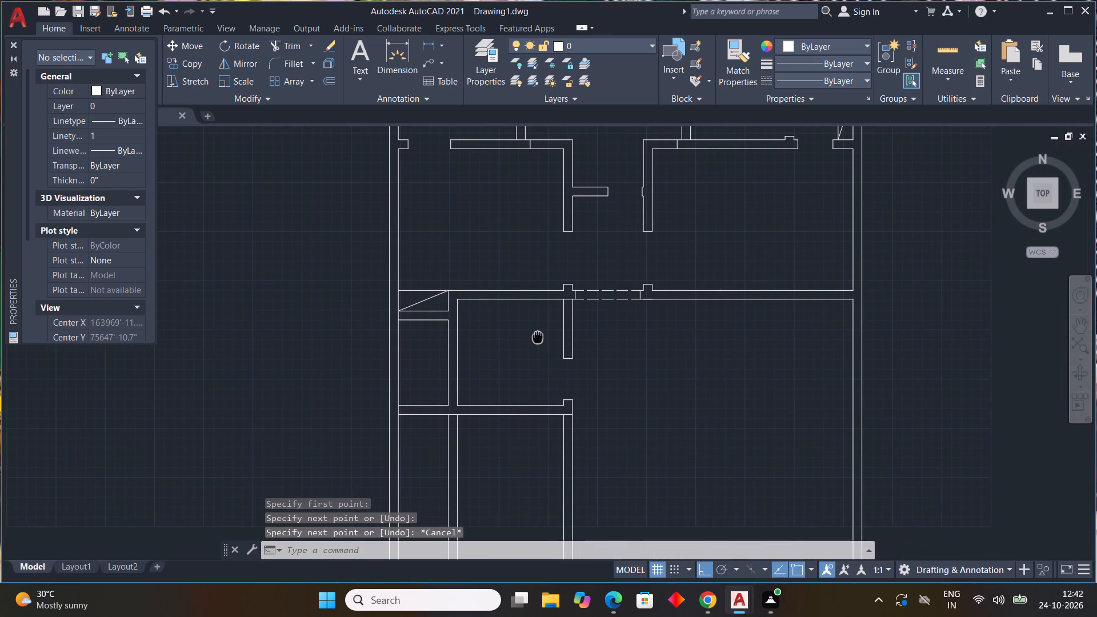
{"action": "middle_click_drag", "start_coordinate": [538, 337], "coordinate": [519, 335]}
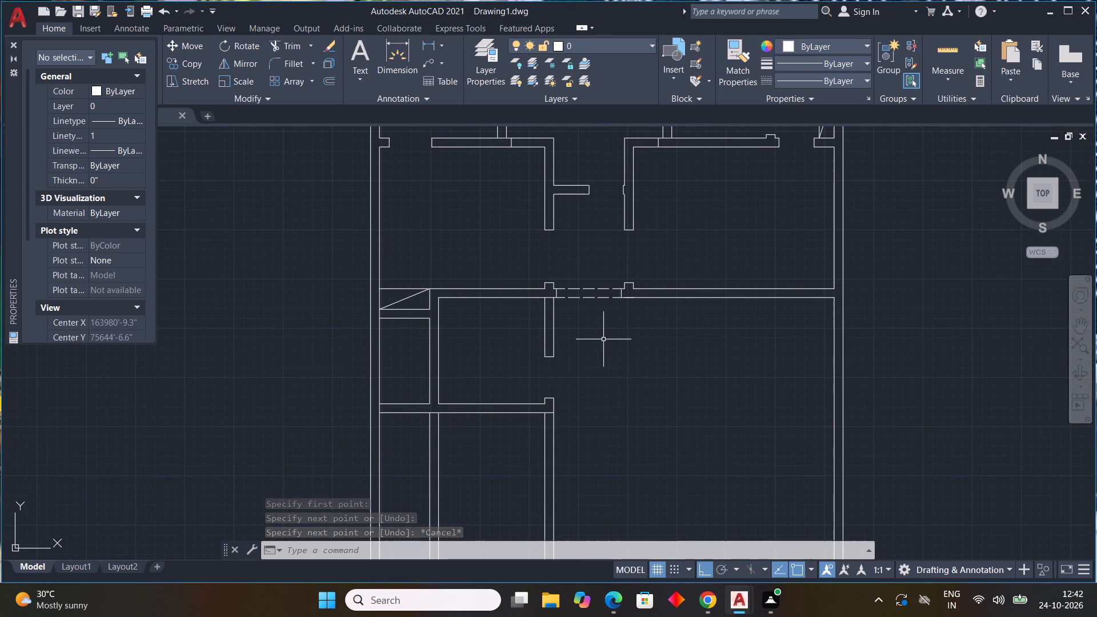
{"action": "key", "text": "t"}
{"action": "type", "text": "R"}
{"action": "key", "text": "space"}
{"action": "left_click", "coordinate": [548, 298]}
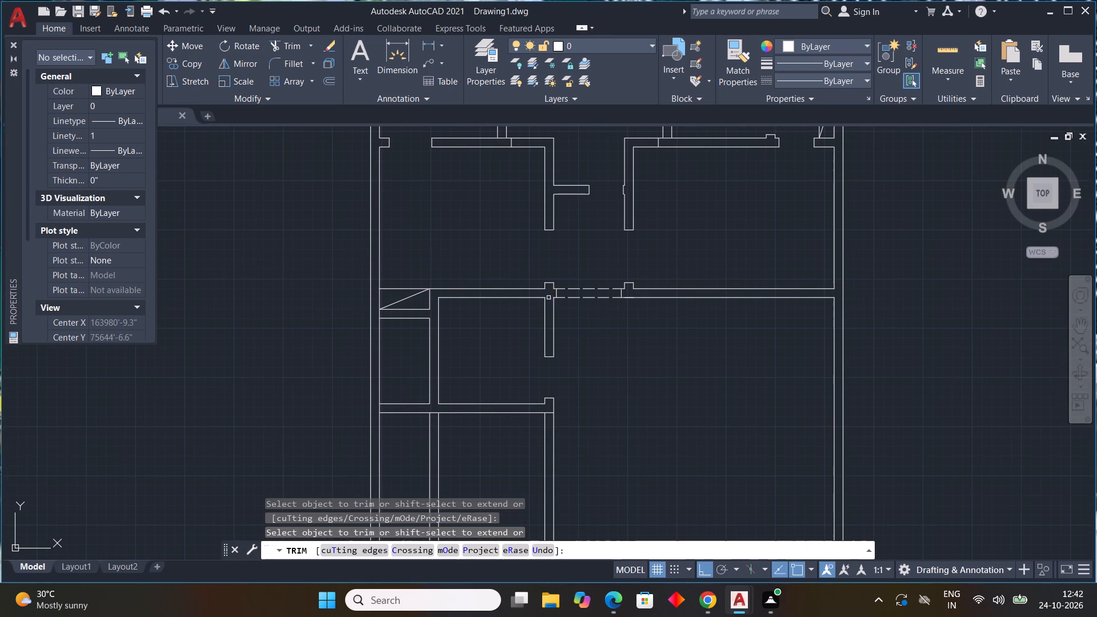
{"action": "key", "text": "Escape"}
{"action": "key", "text": "Escape"}
{"action": "key", "text": "Escape"}
{"action": "key", "text": "Escape"}
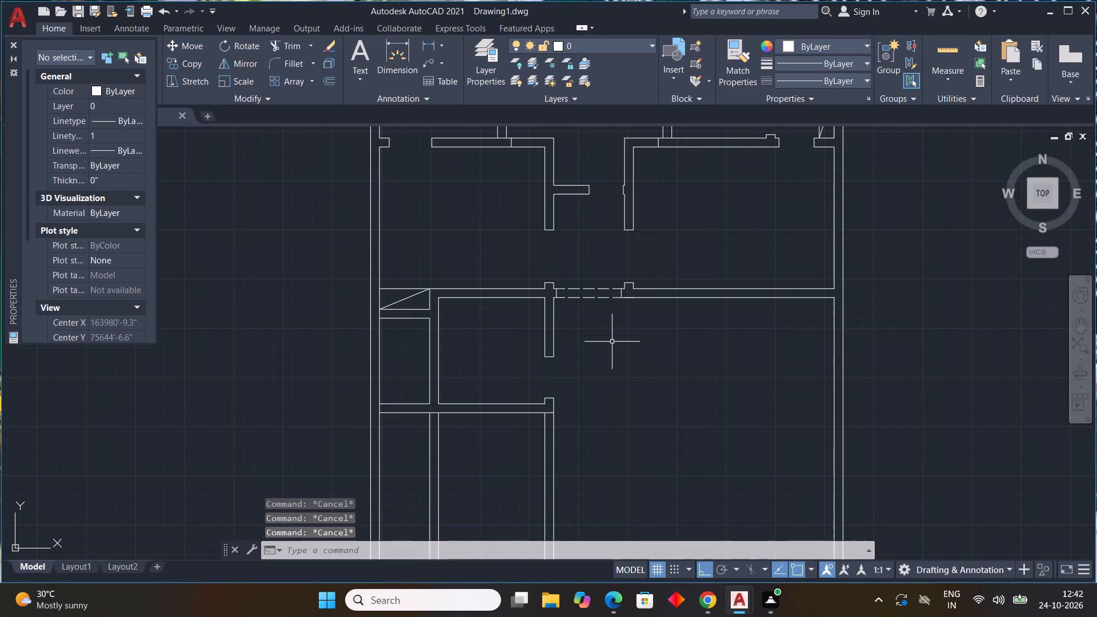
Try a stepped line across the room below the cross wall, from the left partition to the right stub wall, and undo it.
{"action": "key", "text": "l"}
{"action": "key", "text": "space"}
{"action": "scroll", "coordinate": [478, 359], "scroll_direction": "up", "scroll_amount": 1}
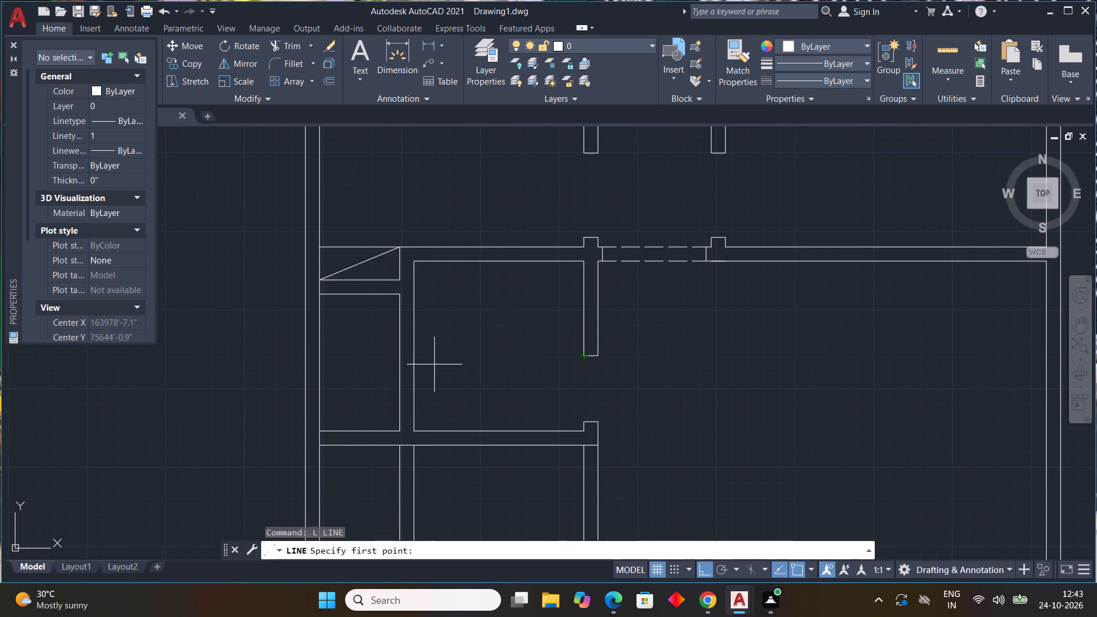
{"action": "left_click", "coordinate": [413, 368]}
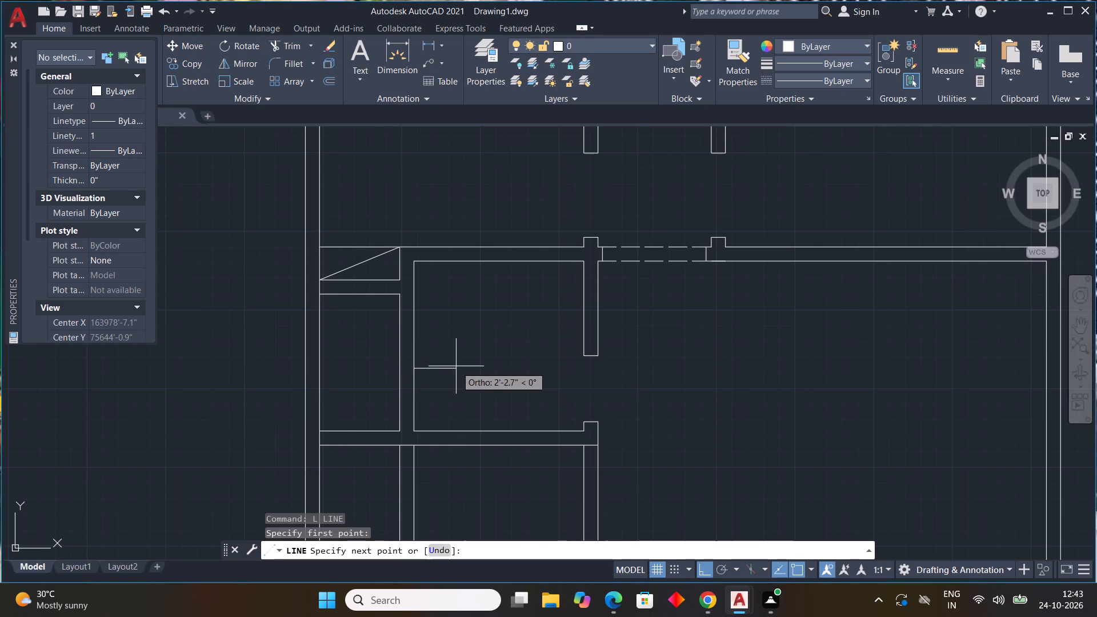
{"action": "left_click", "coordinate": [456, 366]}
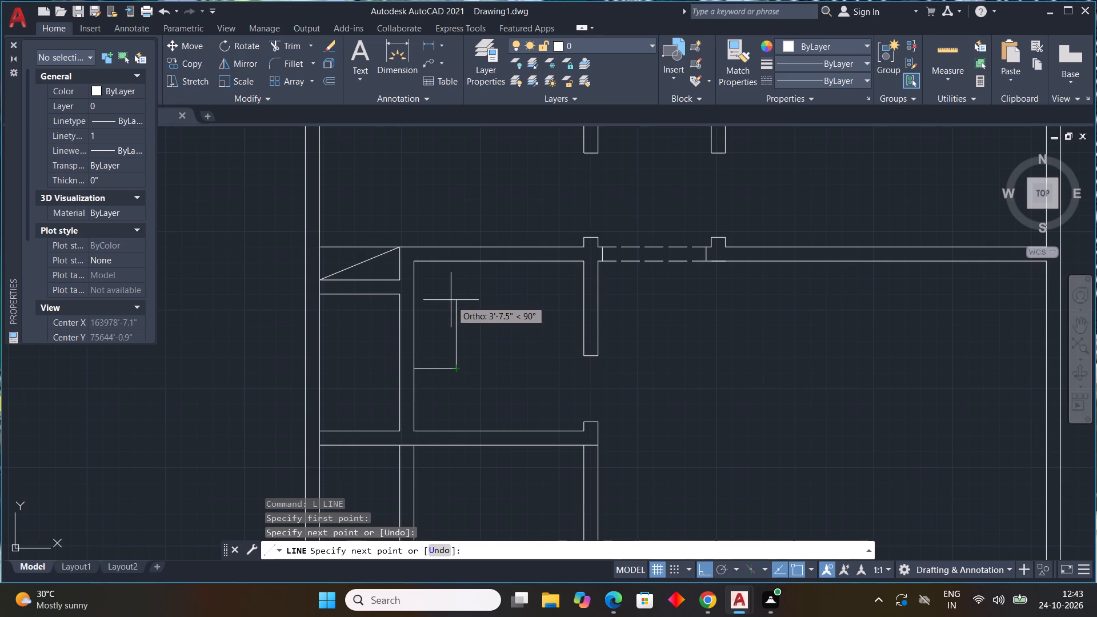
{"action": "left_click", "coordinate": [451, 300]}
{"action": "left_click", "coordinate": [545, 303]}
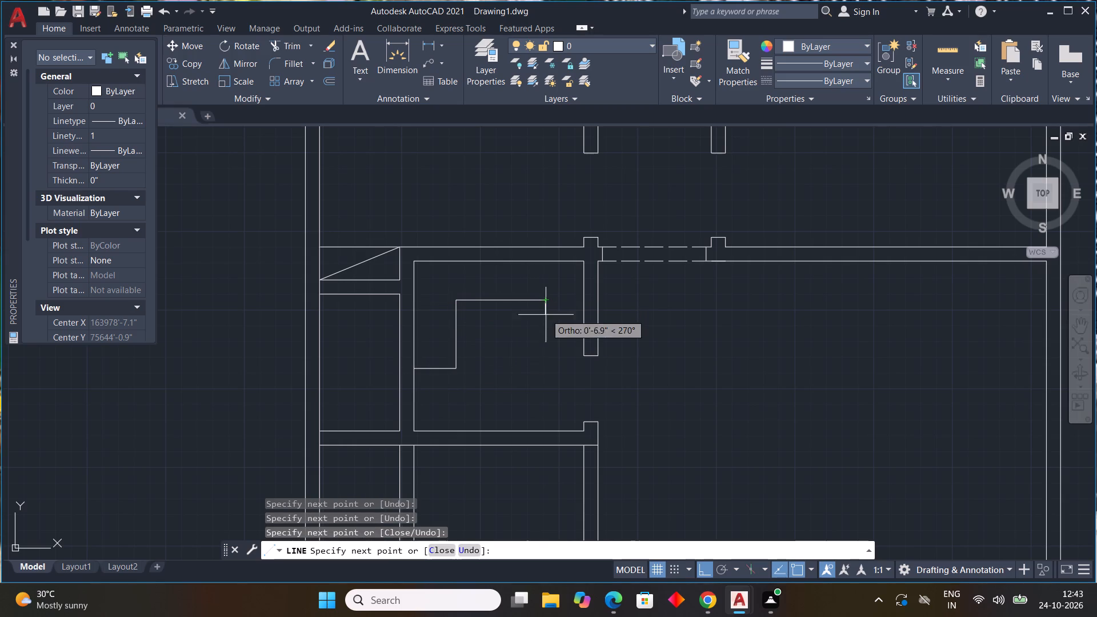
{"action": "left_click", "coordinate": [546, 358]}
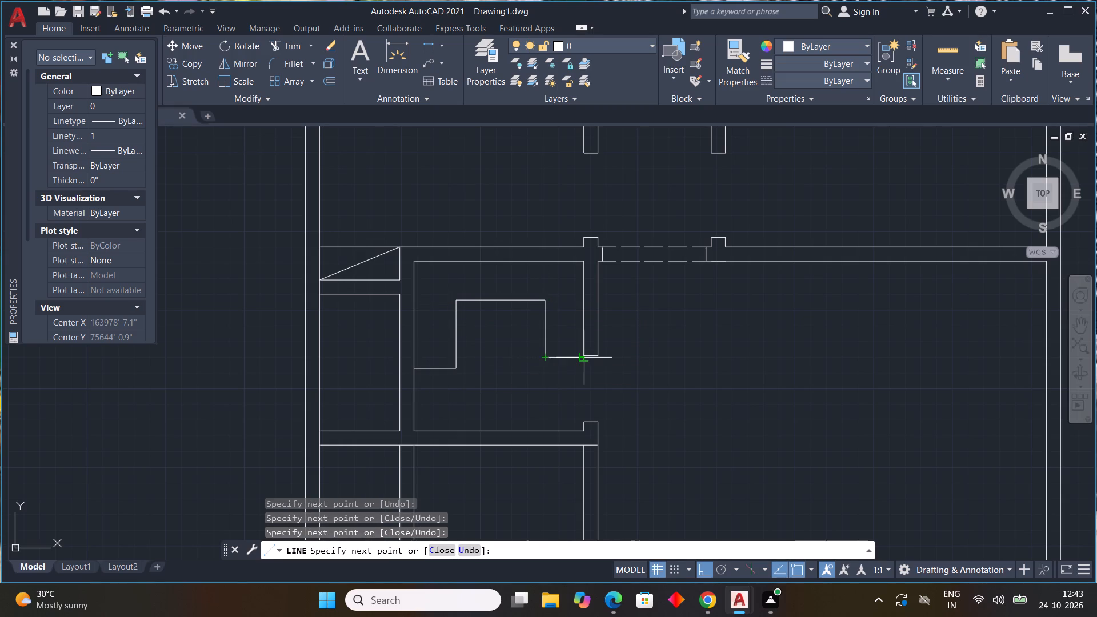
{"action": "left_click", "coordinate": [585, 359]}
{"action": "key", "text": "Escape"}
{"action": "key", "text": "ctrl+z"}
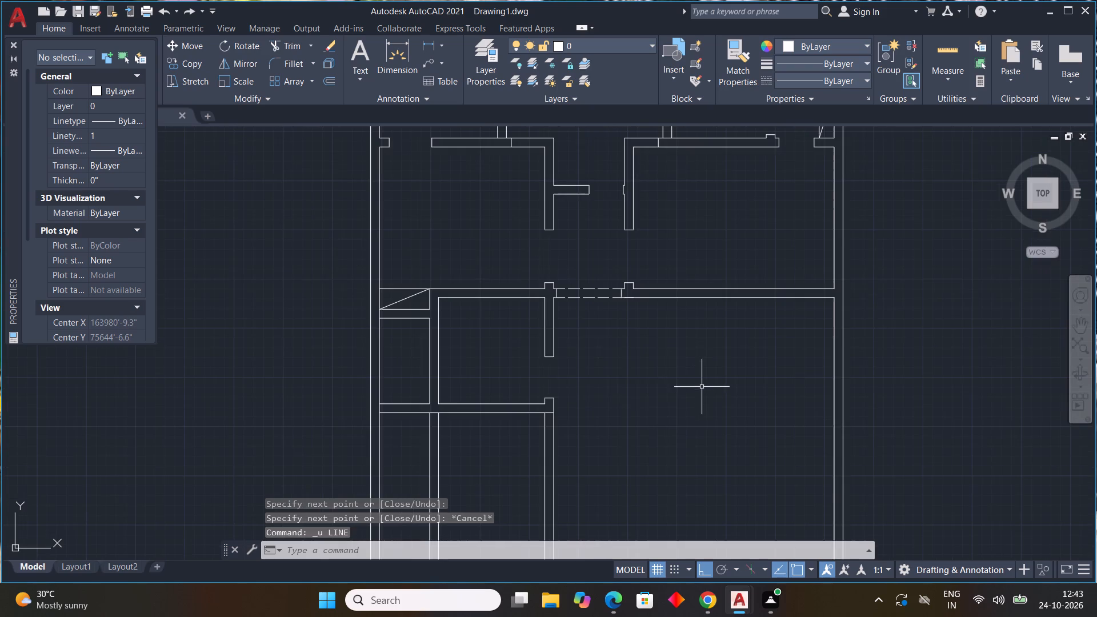
Draw a stepped line between the small room's side walls: across, up about 3'-2", across, down, and across to the right stub wall.
{"action": "key", "text": "l"}
{"action": "key", "text": "space"}
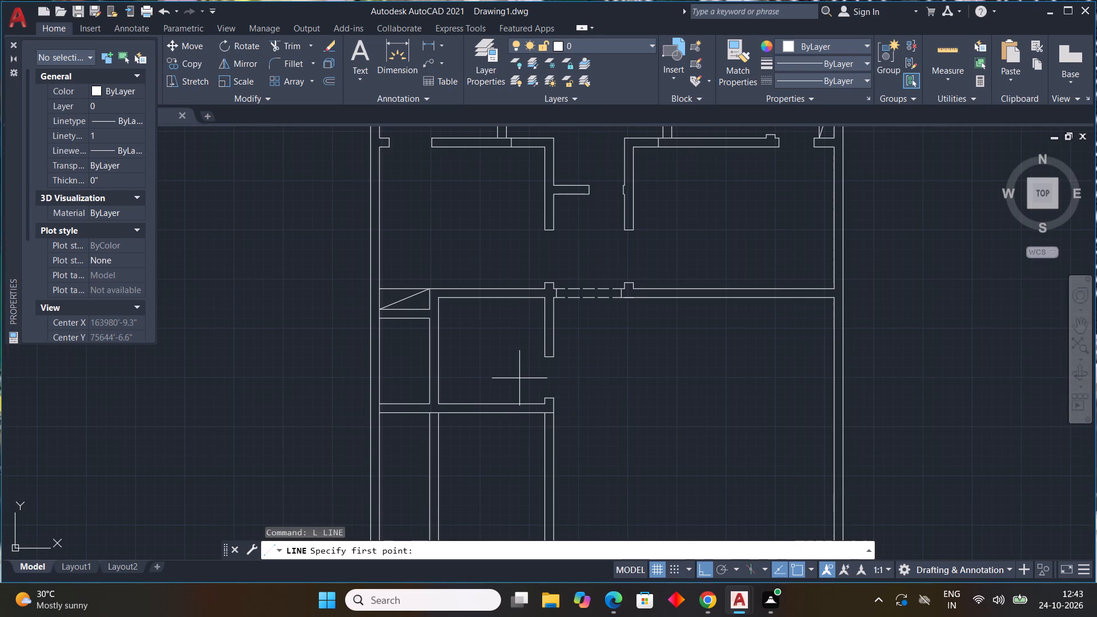
{"action": "scroll", "coordinate": [538, 360], "scroll_direction": "up", "scroll_amount": 3}
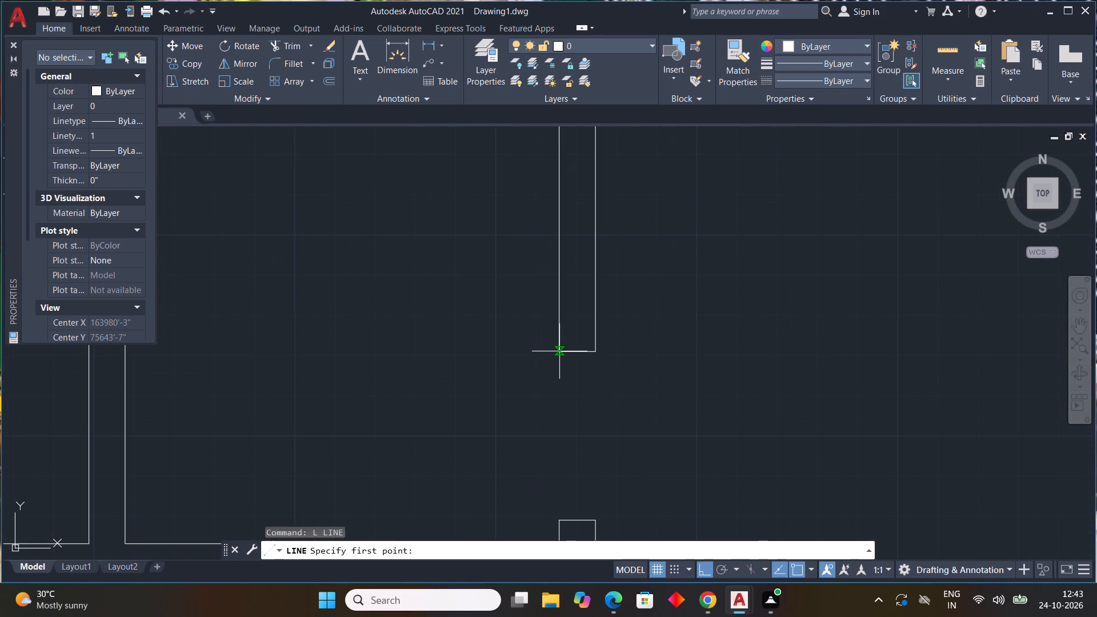
{"action": "scroll", "coordinate": [482, 360], "scroll_direction": "down", "scroll_amount": 1}
{"action": "middle_click_drag", "start_coordinate": [481, 360], "coordinate": [547, 355]}
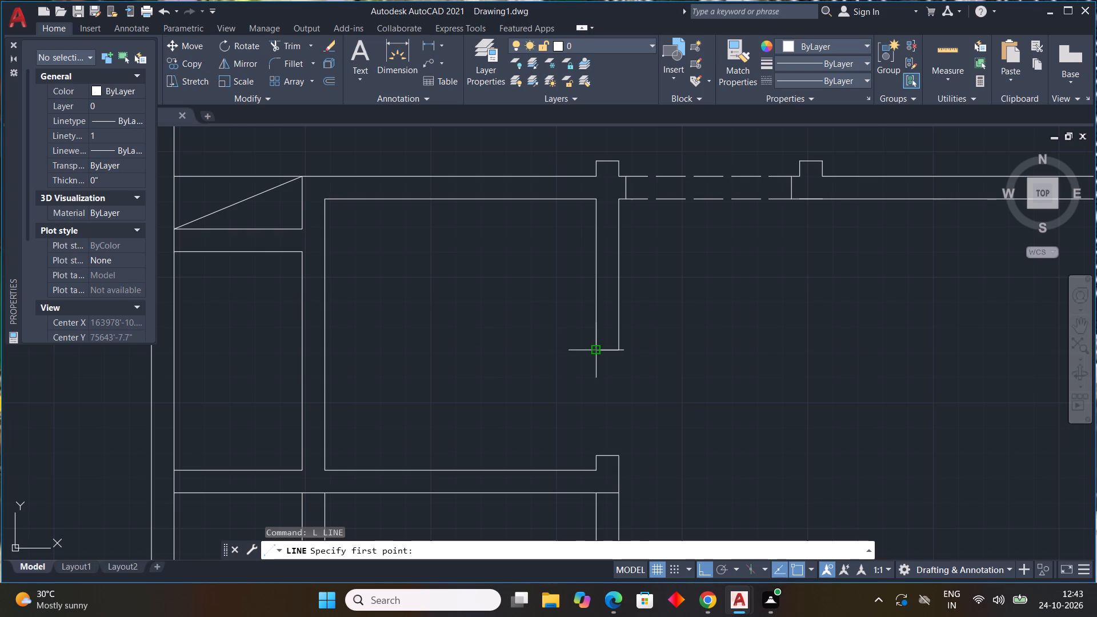
{"action": "left_click_drag", "start_coordinate": [325, 349], "coordinate": [336, 349]}
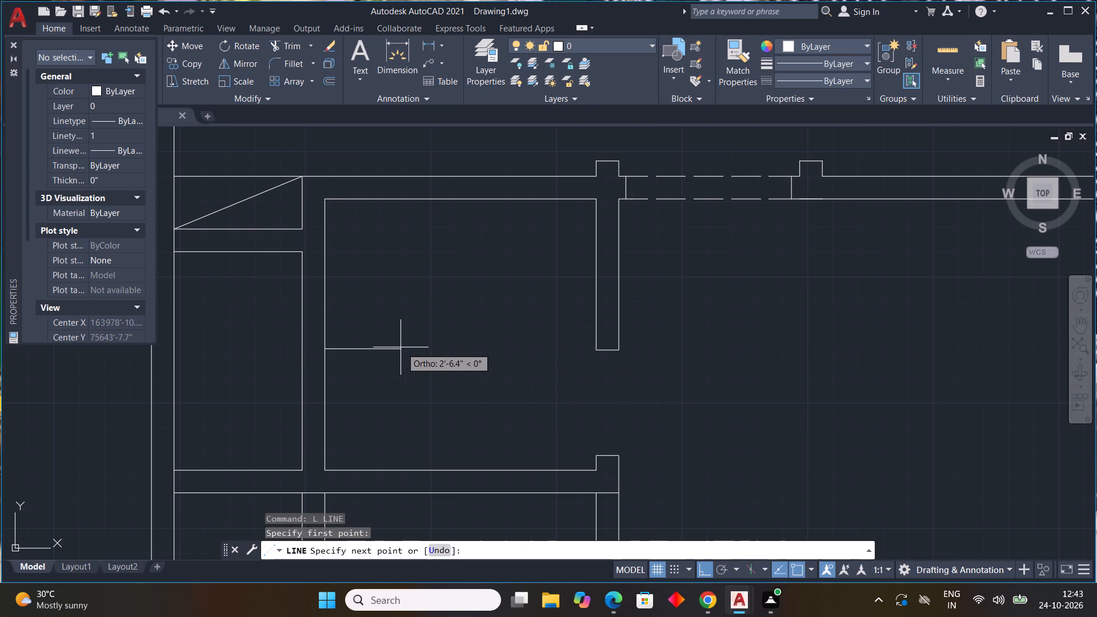
{"action": "left_click", "coordinate": [386, 347]}
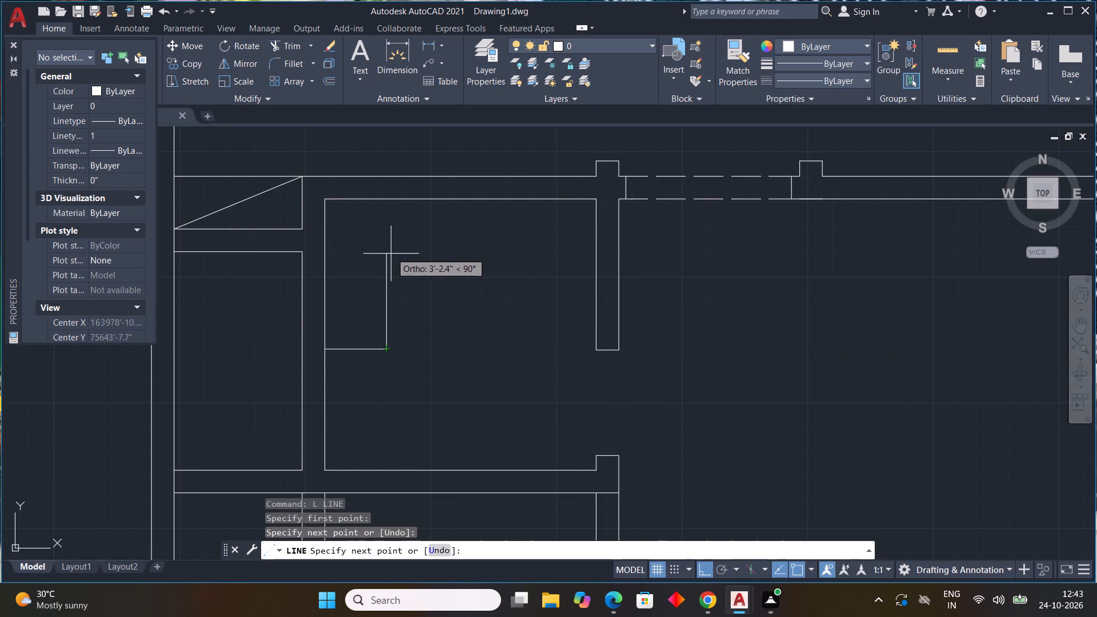
{"action": "left_click", "coordinate": [391, 254]}
{"action": "left_click_drag", "start_coordinate": [542, 255], "coordinate": [542, 267]}
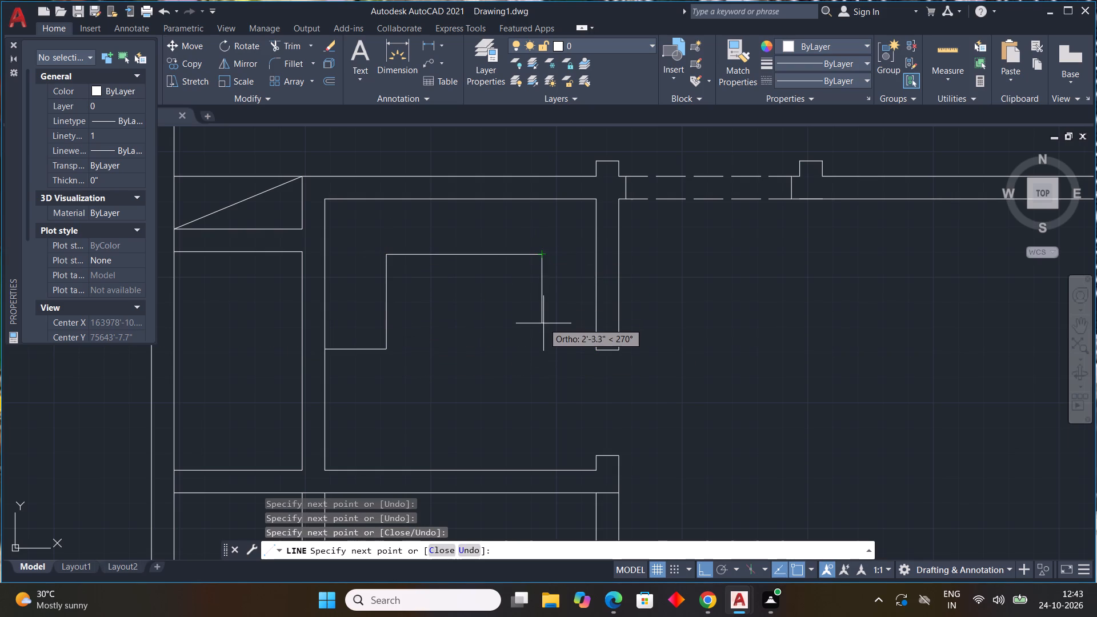
{"action": "scroll", "coordinate": [546, 339], "scroll_direction": "up", "scroll_amount": 2}
{"action": "left_click", "coordinate": [546, 346]}
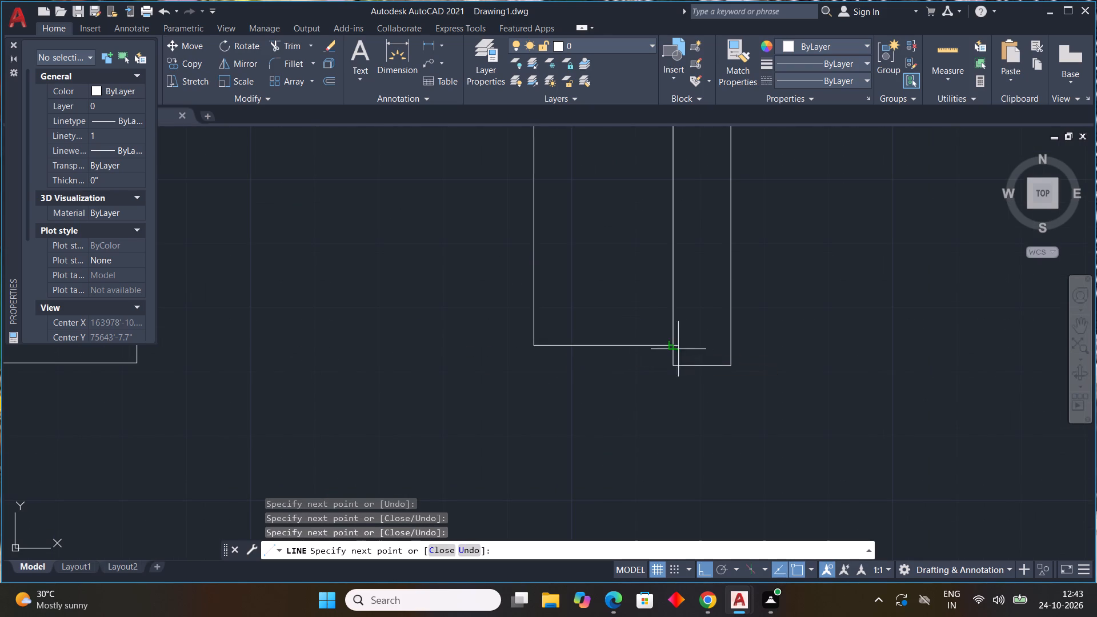
{"action": "left_click", "coordinate": [672, 347]}
{"action": "key", "text": "Escape"}
Offset the lower face line of the small room's bottom wall 11'0" downward across the lower rooms.
{"action": "scroll", "coordinate": [641, 338], "scroll_direction": "down", "scroll_amount": 2}
{"action": "middle_click_drag", "start_coordinate": [666, 370], "coordinate": [660, 373]}
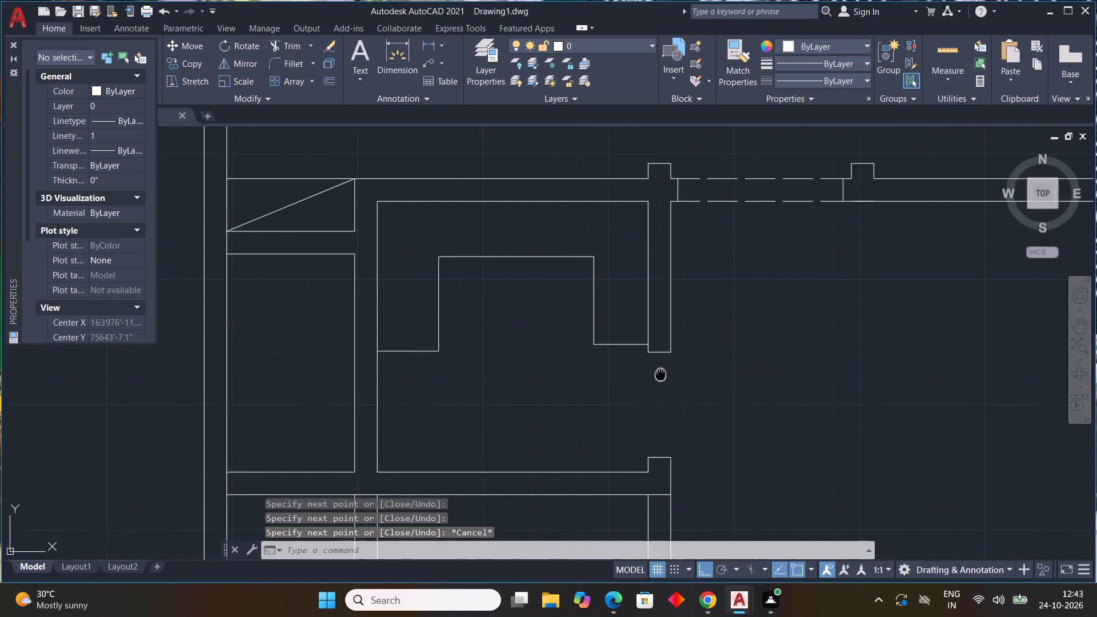
{"action": "middle_click_drag", "start_coordinate": [660, 373], "coordinate": [497, 413]}
{"action": "scroll", "coordinate": [532, 347], "scroll_direction": "up", "scroll_amount": 1}
{"action": "scroll", "coordinate": [551, 294], "scroll_direction": "down", "scroll_amount": 4}
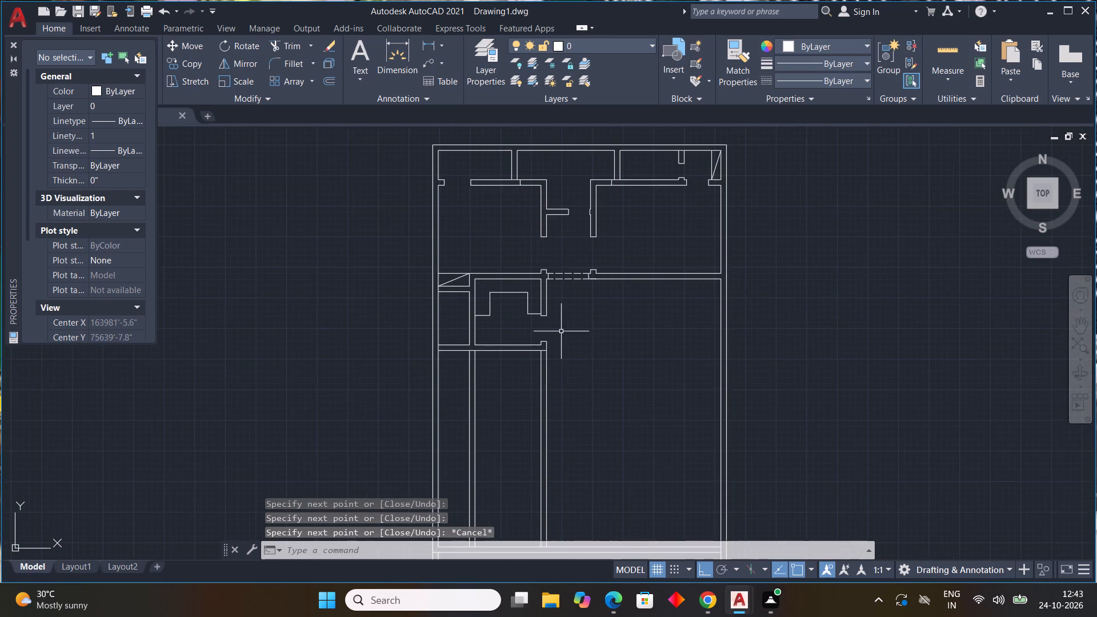
{"action": "middle_click_drag", "start_coordinate": [561, 334], "coordinate": [554, 245]}
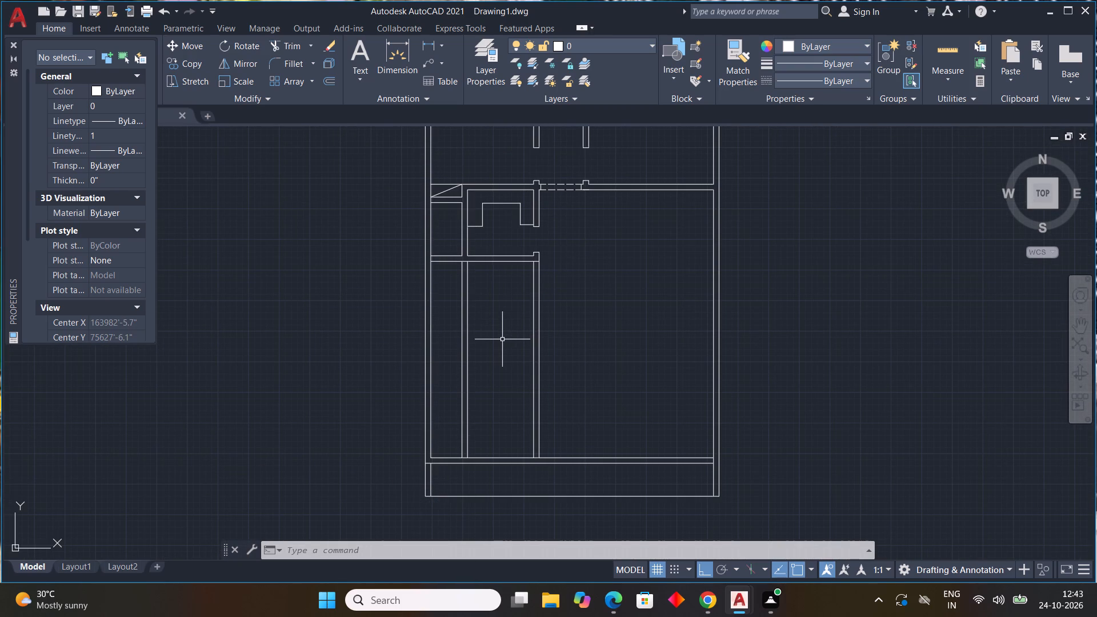
{"action": "scroll", "coordinate": [455, 260], "scroll_direction": "up", "scroll_amount": 2}
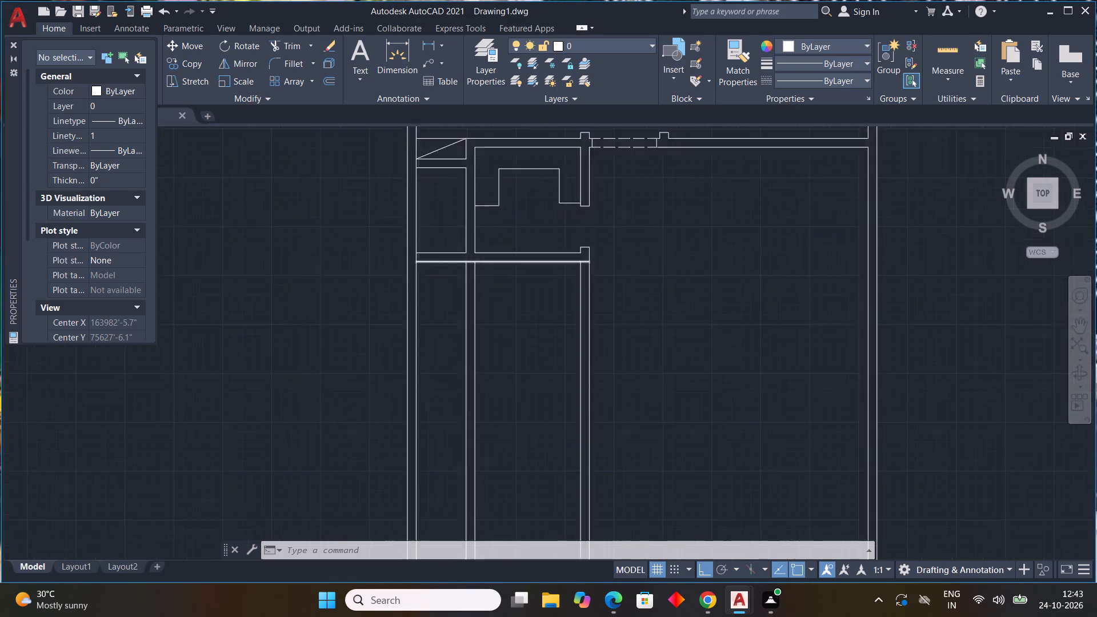
{"action": "scroll", "coordinate": [455, 259], "scroll_direction": "up", "scroll_amount": 1}
{"action": "scroll", "coordinate": [584, 344], "scroll_direction": "down", "scroll_amount": 1}
{"action": "scroll", "coordinate": [696, 378], "scroll_direction": "down", "scroll_amount": 2}
{"action": "middle_click", "coordinate": [836, 376]}
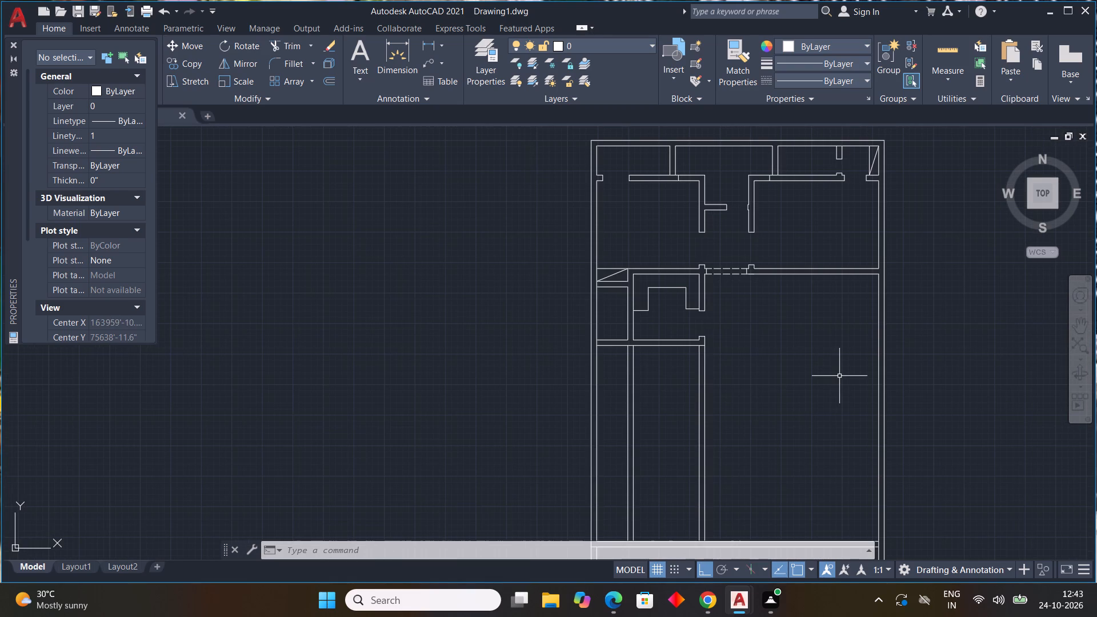
{"action": "type", "text": "OFF"}
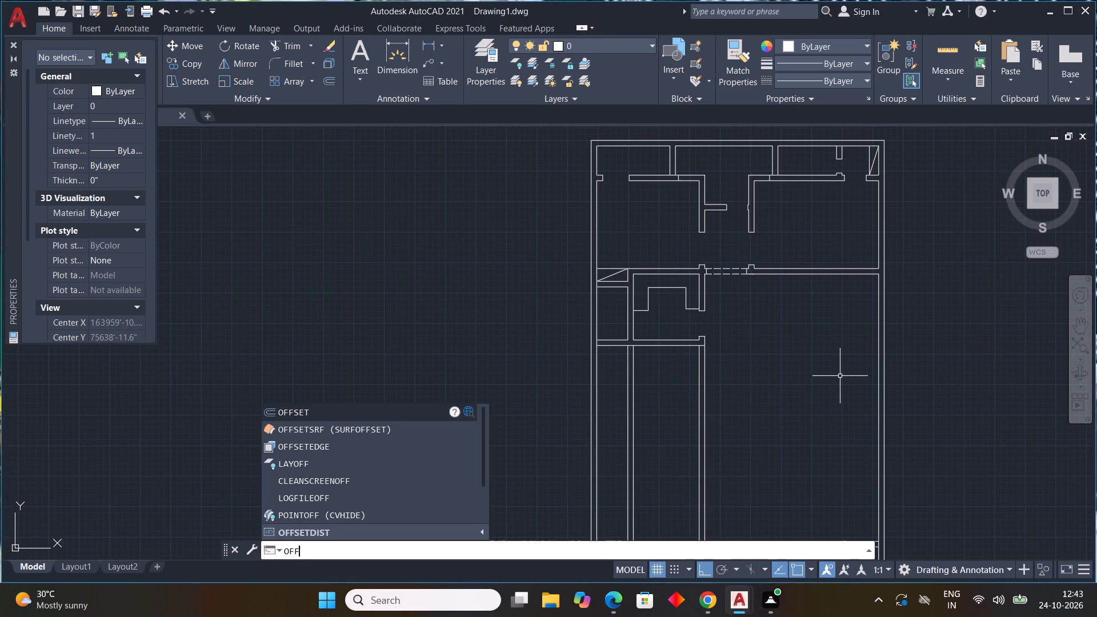
{"action": "key", "text": "space"}
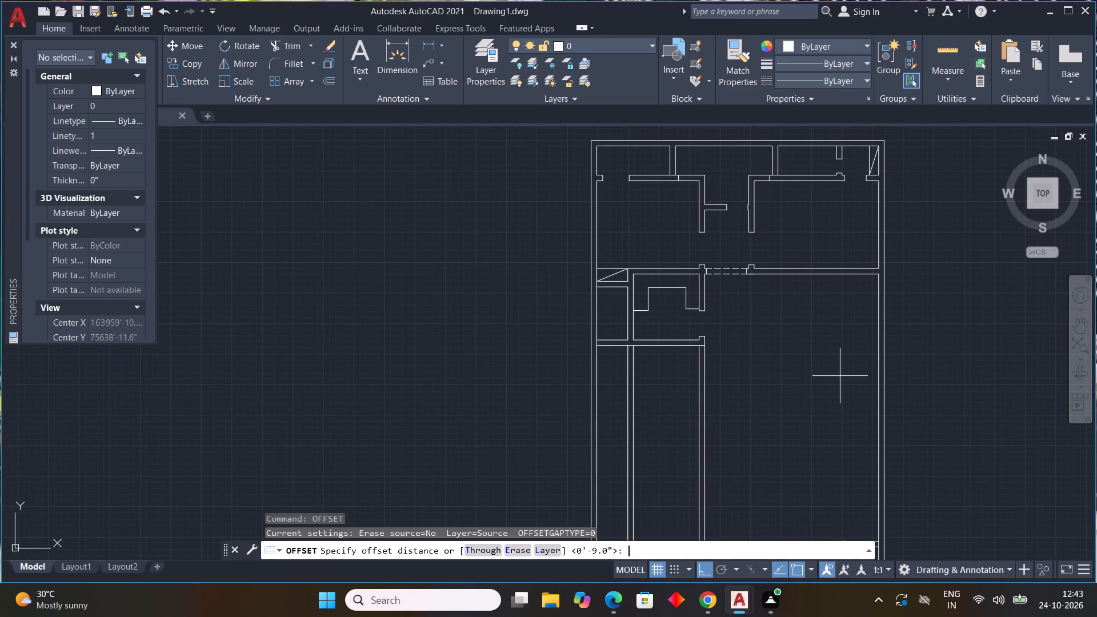
{"action": "type", "text": "11"}
{"action": "type", "text": "'0\""}
{"action": "key", "text": "Return"}
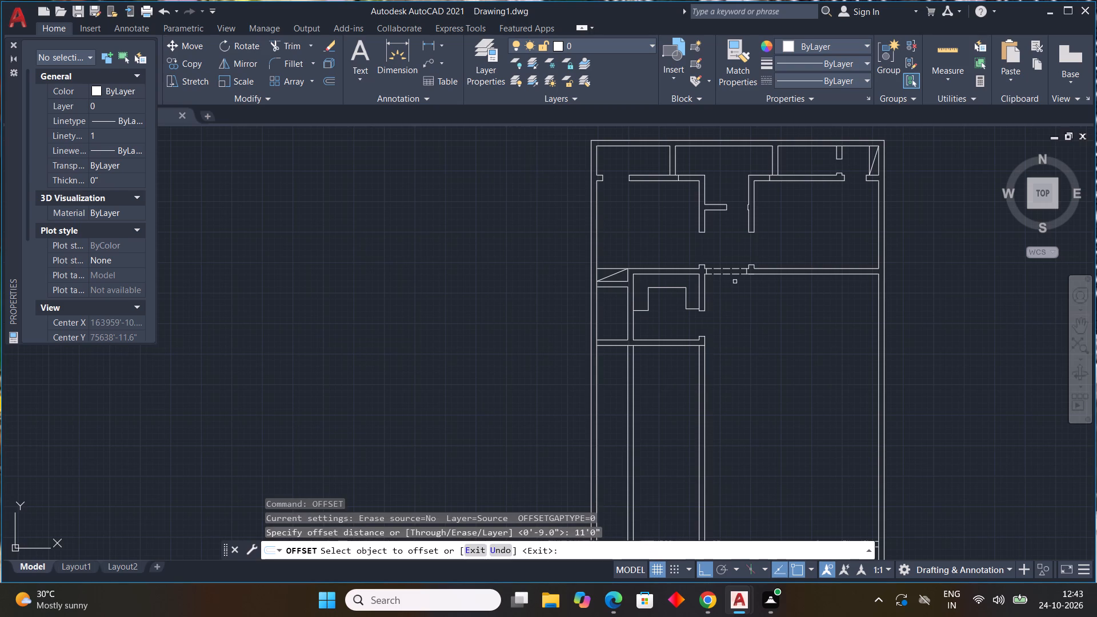
{"action": "left_click_drag", "start_coordinate": [671, 345], "coordinate": [672, 361]}
{"action": "left_click_drag", "start_coordinate": [674, 401], "coordinate": [674, 408]}
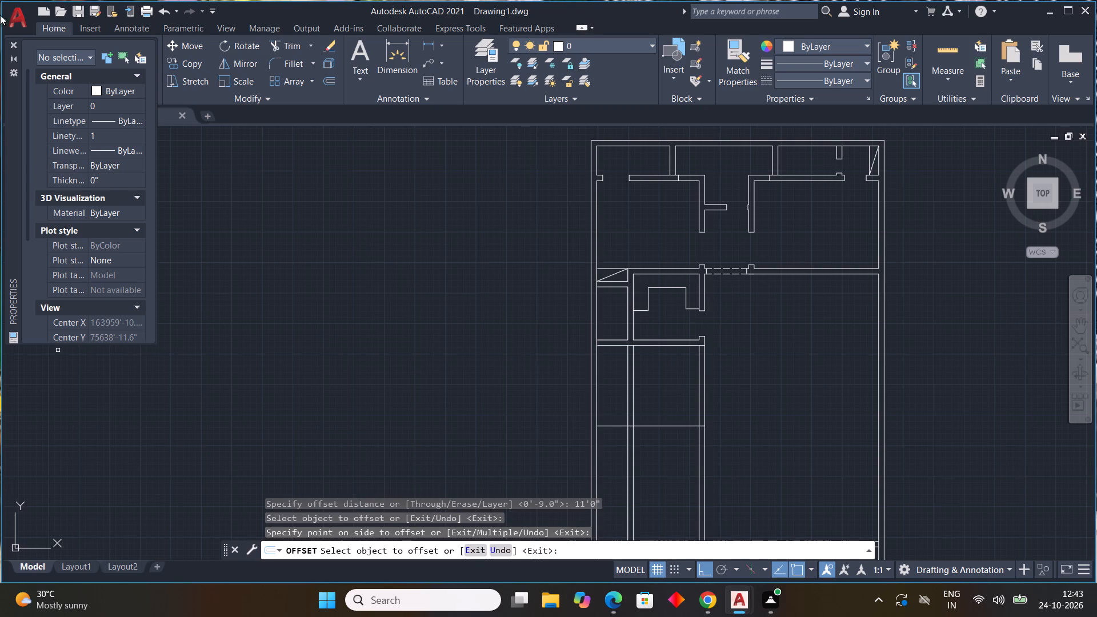
{"action": "key", "text": "Escape"}
{"action": "key", "text": "Escape"}
{"action": "key", "text": "Escape"}
{"action": "key", "text": "Escape"}
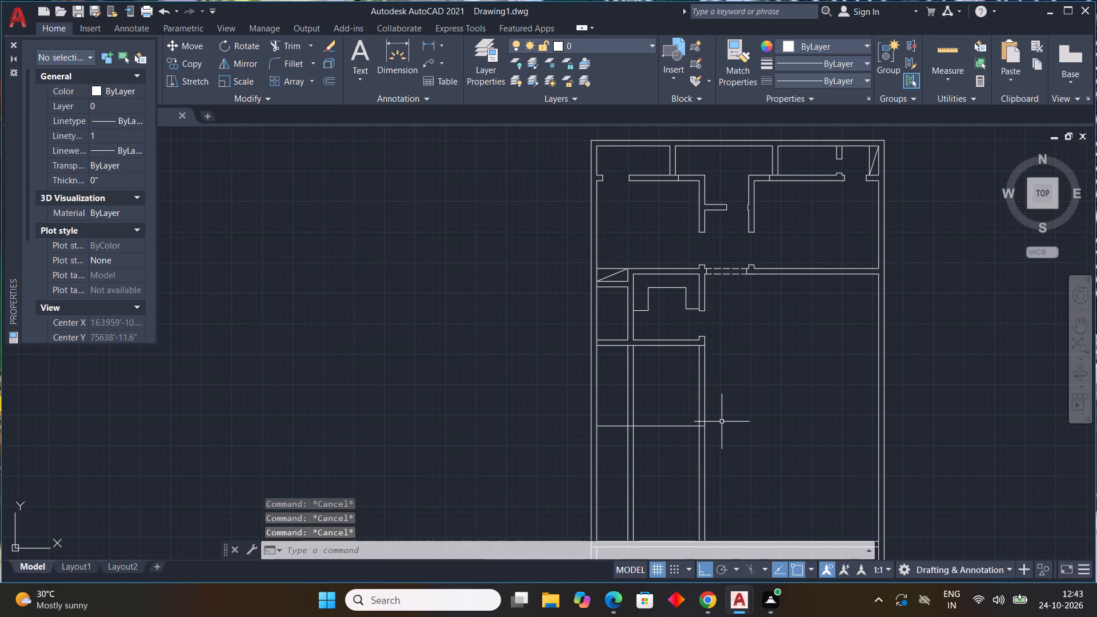
{"action": "key", "text": "Escape"}
Offset the single cross line in the lower rooms 4.5" downward to form a thin cross wall.
{"action": "key", "text": "space"}
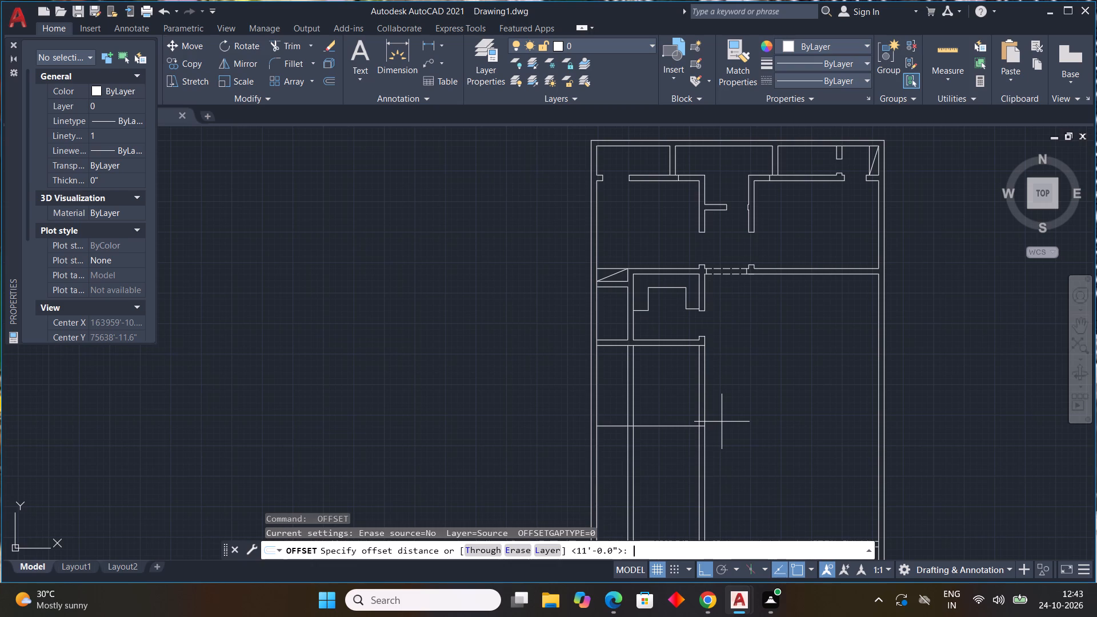
{"action": "type", "text": "4.5\"'"}
{"action": "key", "text": "BackSpace"}
{"action": "key", "text": "space"}
{"action": "left_click", "coordinate": [667, 426]}
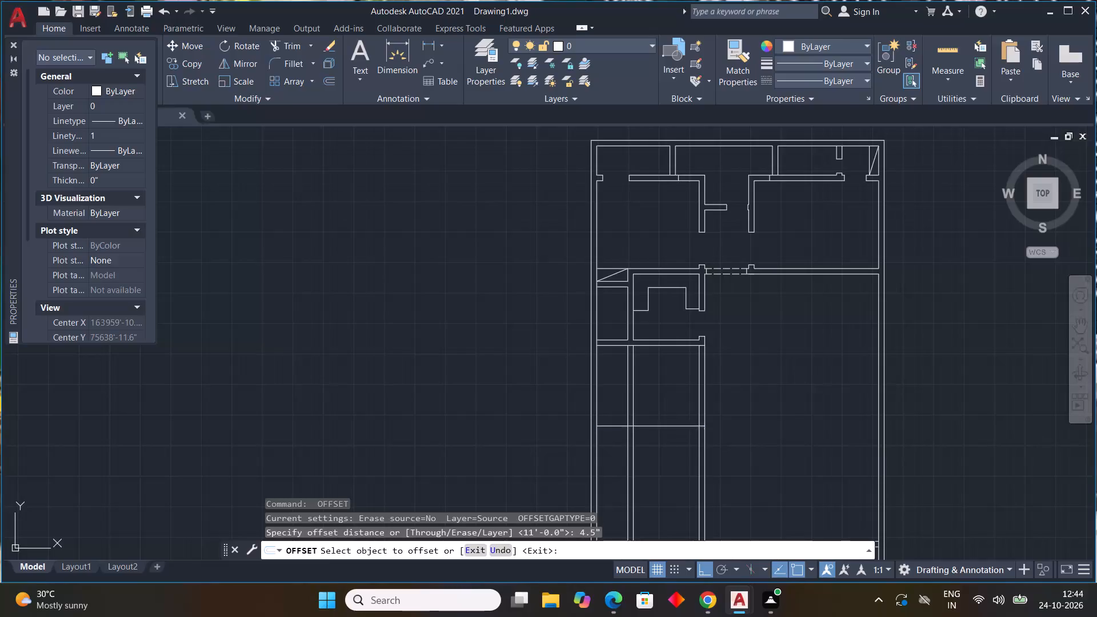
{"action": "left_click", "coordinate": [679, 454]}
{"action": "key", "text": "Escape"}
{"action": "key", "text": "Escape"}
{"action": "key", "text": "Escape"}
{"action": "key", "text": "Escape"}
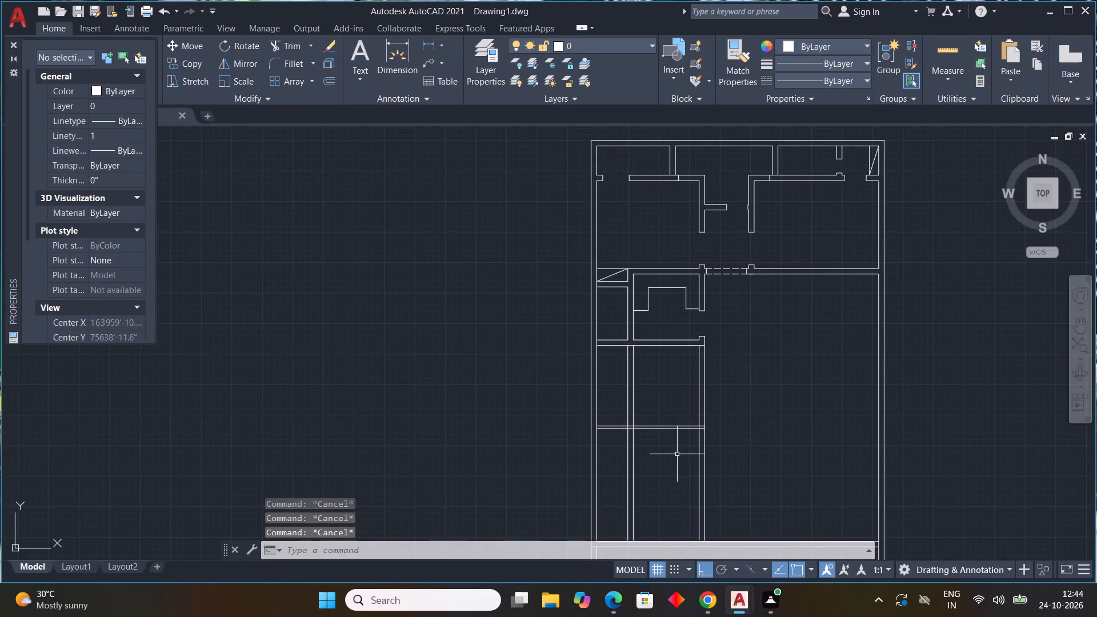
Offset the lower face line of the thin cross wall 4'0" downward across the lower rooms.
{"action": "middle_click_drag", "start_coordinate": [677, 454], "coordinate": [574, 379]}
{"action": "key", "text": "space"}
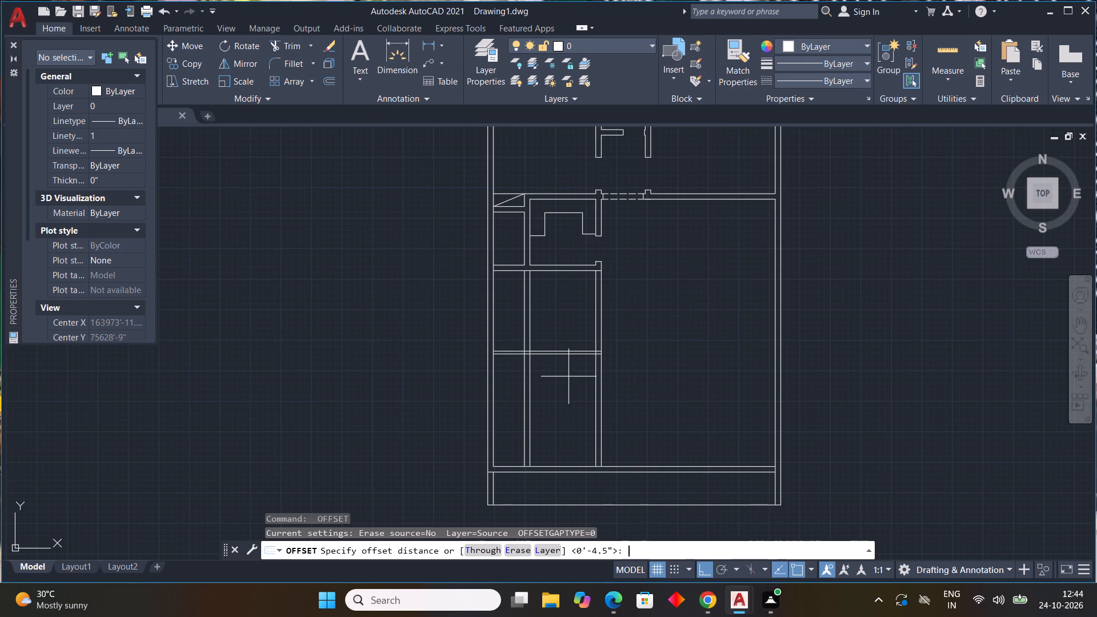
{"action": "type", "text": "4'0\""}
{"action": "key", "text": "space"}
{"action": "left_click_drag", "start_coordinate": [556, 355], "coordinate": [559, 365]}
{"action": "left_click", "coordinate": [576, 412]}
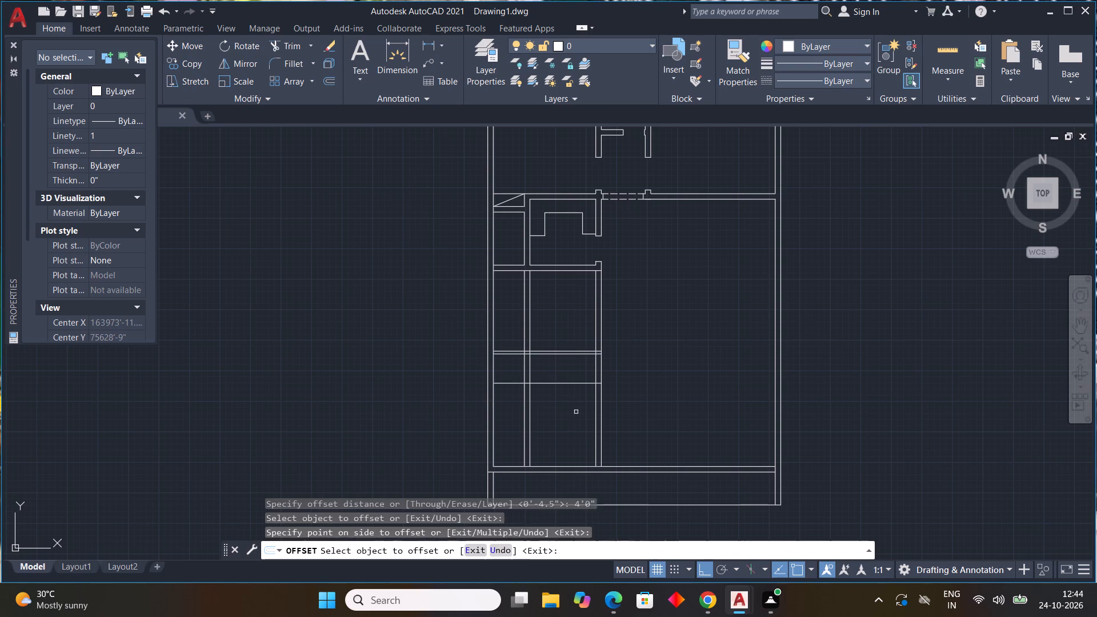
{"action": "key", "text": "Escape"}
{"action": "key", "text": "Escape"}
{"action": "key", "text": "Escape"}
Offset the lowest cross line in the lower rooms 4.5" downward to form a second thin cross wall.
{"action": "key", "text": "space"}
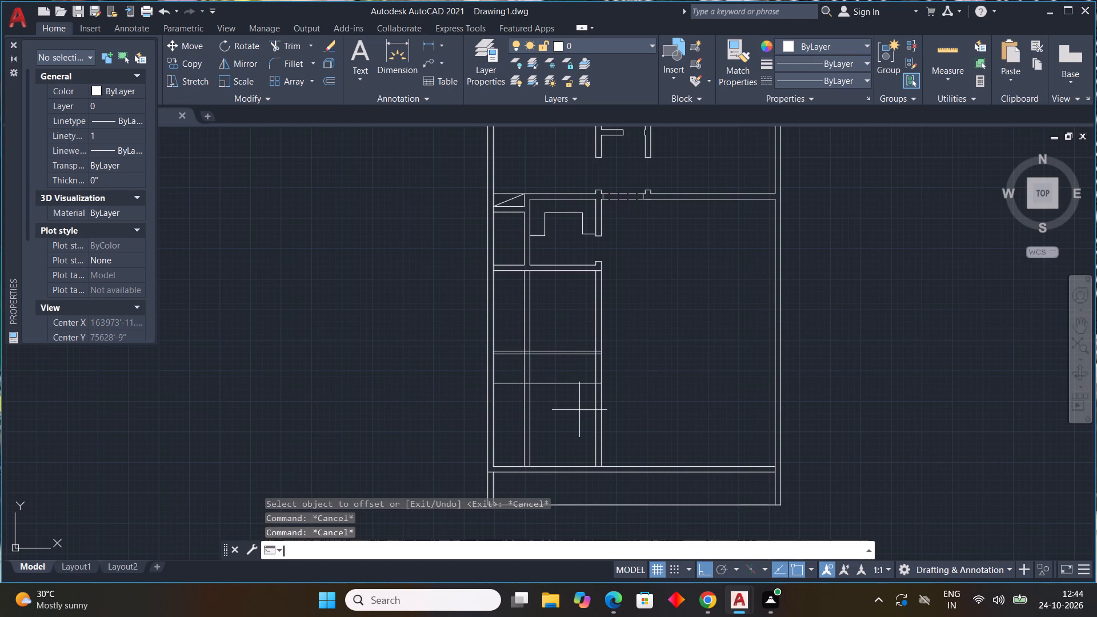
{"action": "type", "text": "4.5\""}
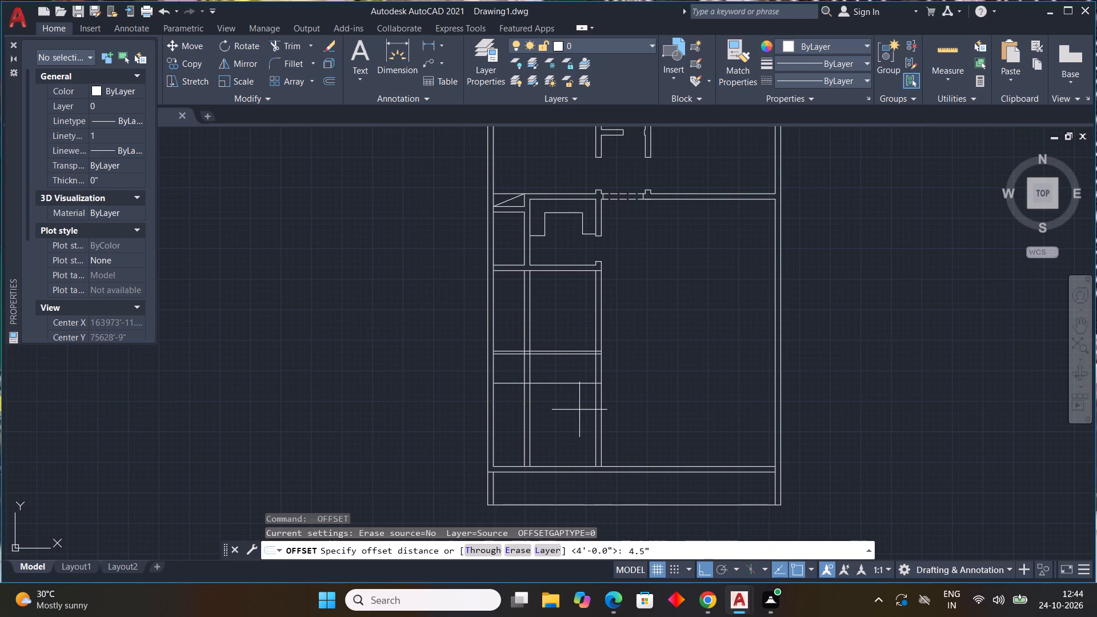
{"action": "key", "text": "Return"}
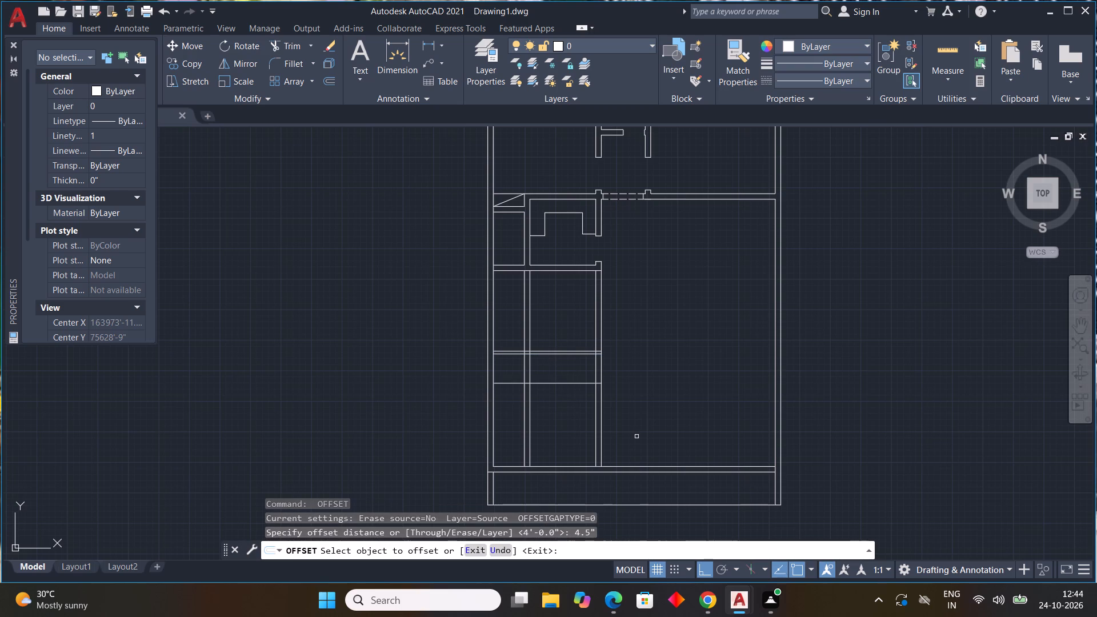
{"action": "left_click", "coordinate": [571, 383]}
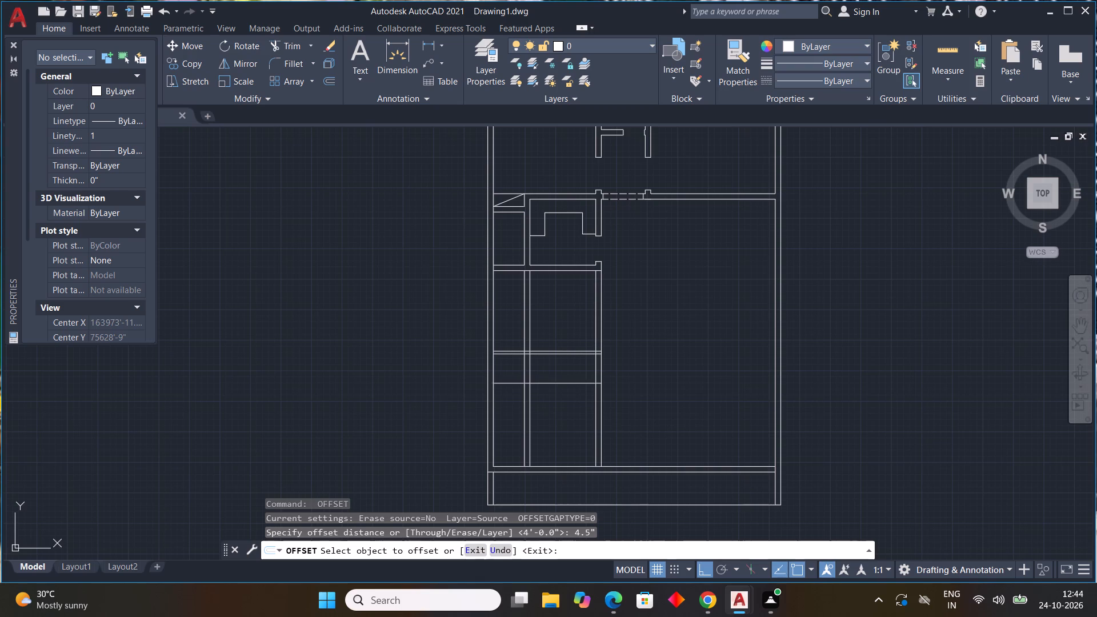
{"action": "left_click", "coordinate": [572, 392]}
{"action": "key", "text": "Escape"}
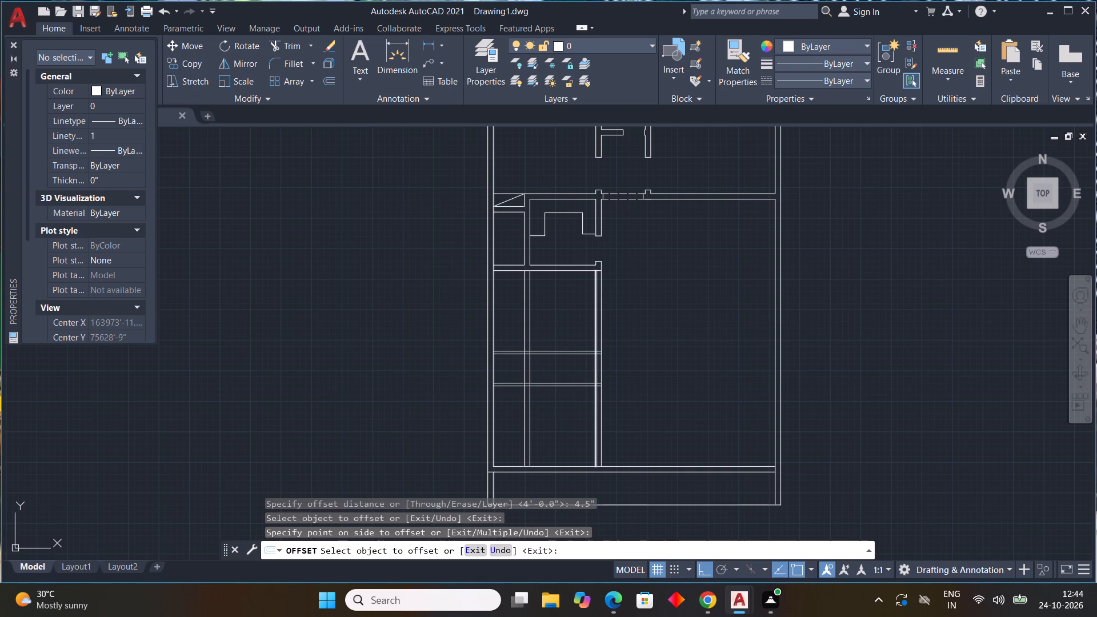
{"action": "key", "text": "Escape"}
{"action": "key", "text": "Escape"}
{"action": "key", "text": "Escape"}
{"action": "key", "text": "Escape"}
{"action": "key", "text": "Escape"}
{"action": "key", "text": "Escape"}
{"action": "key", "text": "Escape"}
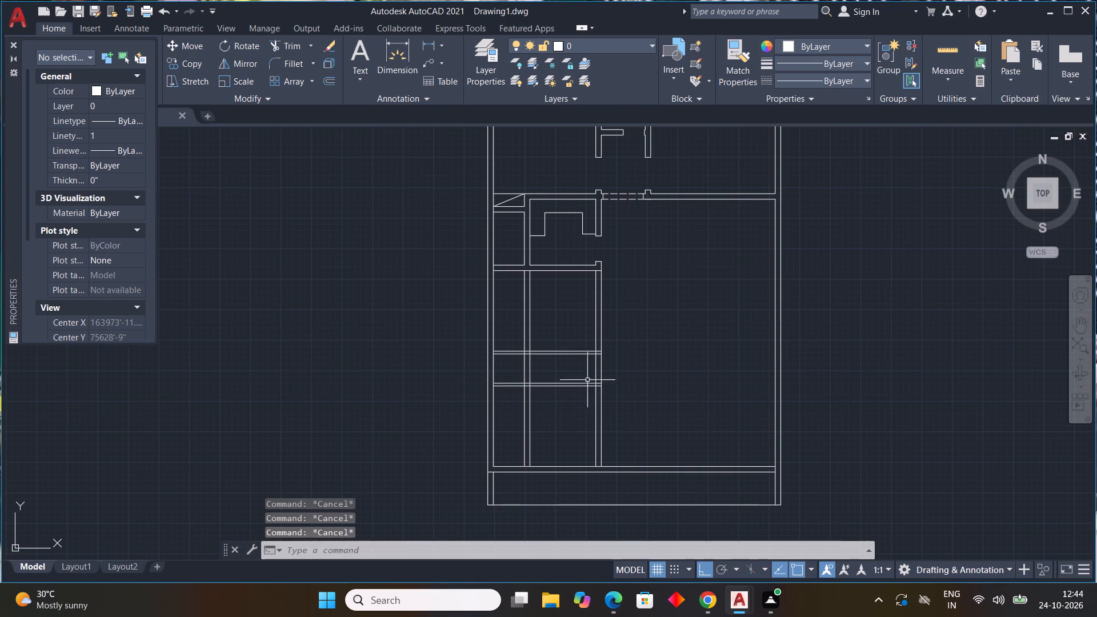
Trim both vertical partitions' lines between the lowest thin cross wall and the plan's bottom wall.
{"action": "middle_click_drag", "start_coordinate": [585, 410], "coordinate": [471, 387]}
{"action": "scroll", "coordinate": [475, 396], "scroll_direction": "up", "scroll_amount": 2}
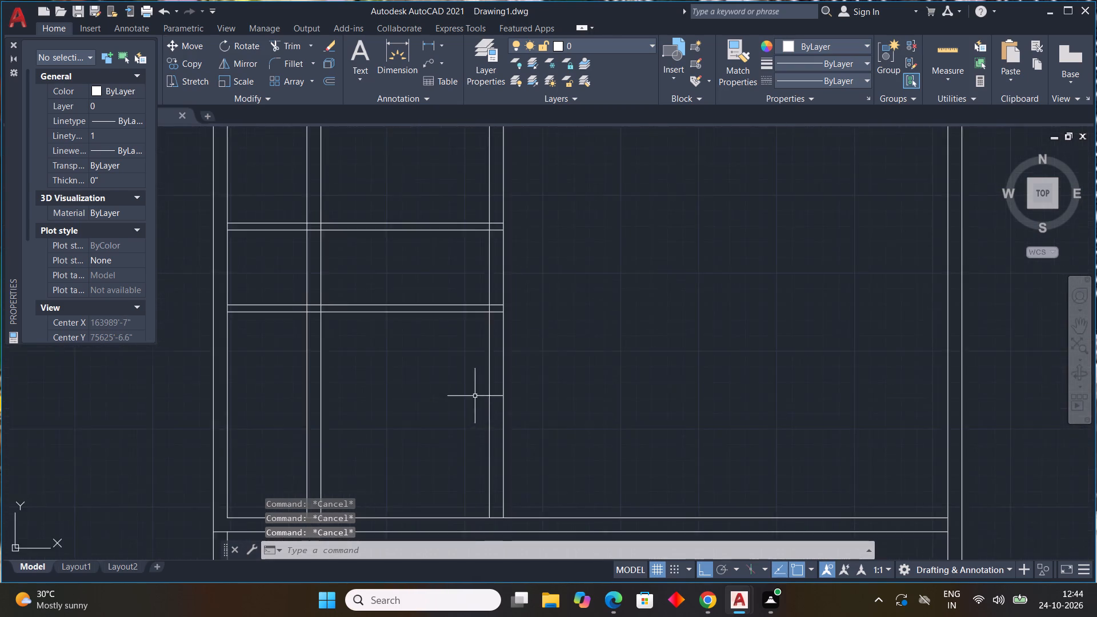
{"action": "middle_click_drag", "start_coordinate": [475, 399], "coordinate": [538, 458]}
{"action": "scroll", "coordinate": [506, 442], "scroll_direction": "down", "scroll_amount": 1}
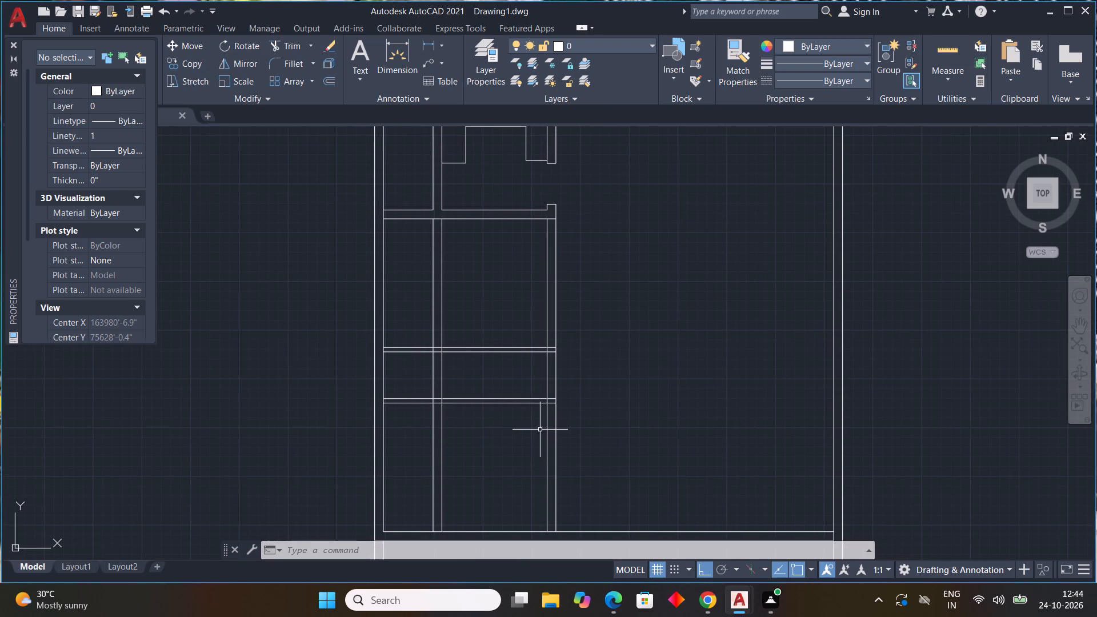
{"action": "scroll", "coordinate": [491, 436], "scroll_direction": "down", "scroll_amount": 2}
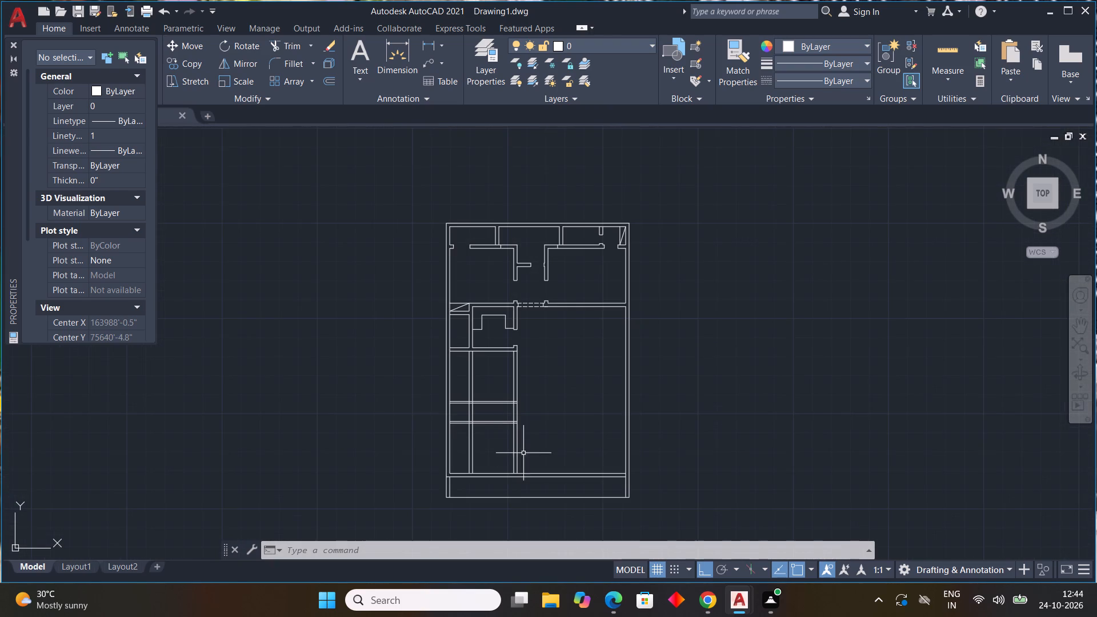
{"action": "scroll", "coordinate": [533, 455], "scroll_direction": "up", "scroll_amount": 1}
{"action": "middle_click_drag", "start_coordinate": [533, 455], "coordinate": [532, 390]}
{"action": "type", "text": "TR"}
{"action": "key", "text": "space"}
{"action": "left_click_drag", "start_coordinate": [421, 380], "coordinate": [510, 375]}
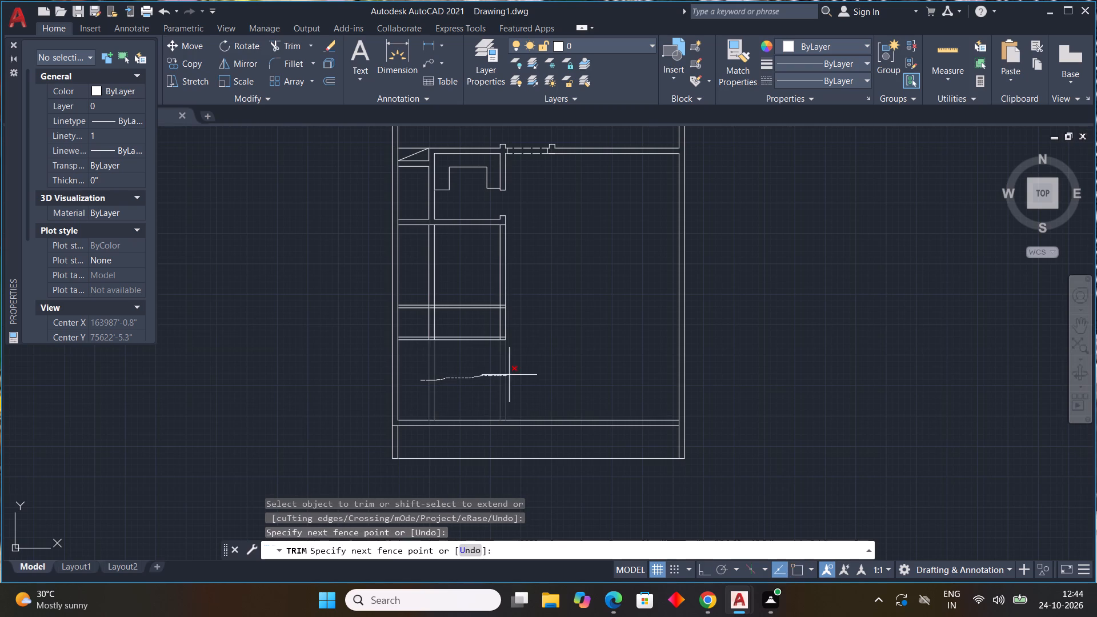
{"action": "left_click_drag", "start_coordinate": [510, 375], "coordinate": [519, 375]}
{"action": "middle_click_drag", "start_coordinate": [509, 383], "coordinate": [528, 408]}
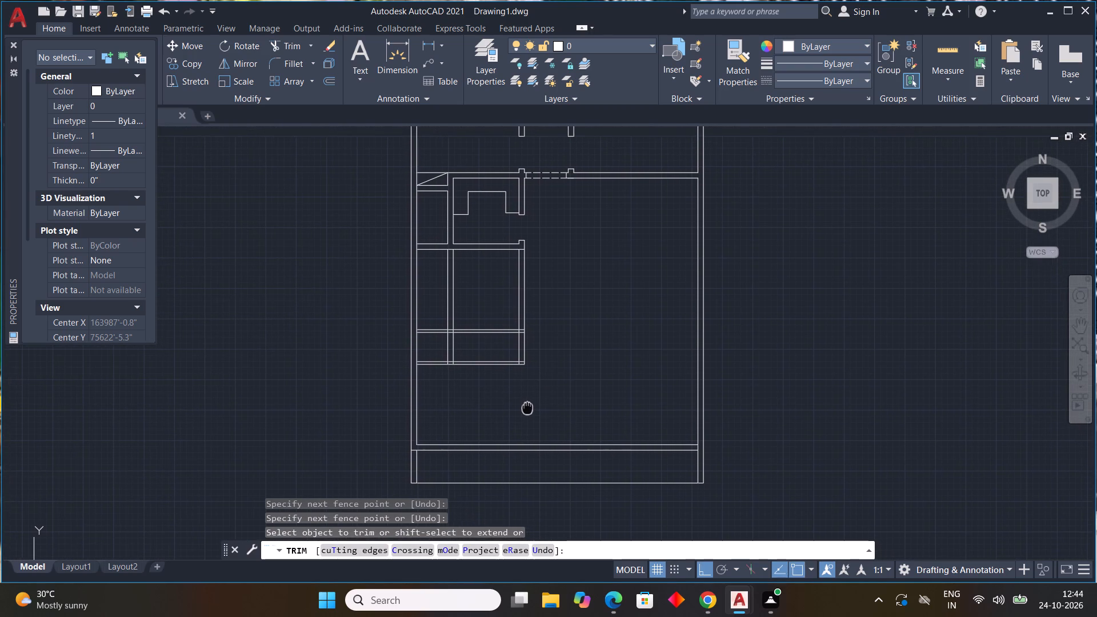
{"action": "middle_click_drag", "start_coordinate": [528, 408], "coordinate": [530, 409]}
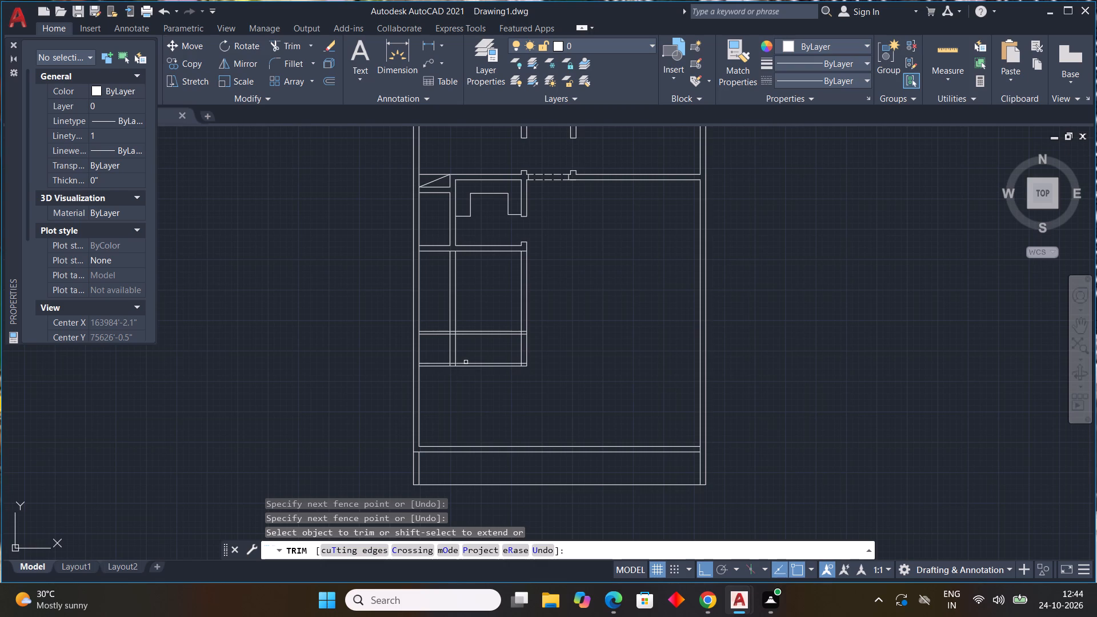
Trim away the left partition below the small room's bottom wall, and the outer wall's inner face at the upper thin cross wall.
{"action": "left_click_drag", "start_coordinate": [441, 356], "coordinate": [462, 350]}
{"action": "scroll", "coordinate": [415, 337], "scroll_direction": "up", "scroll_amount": 2}
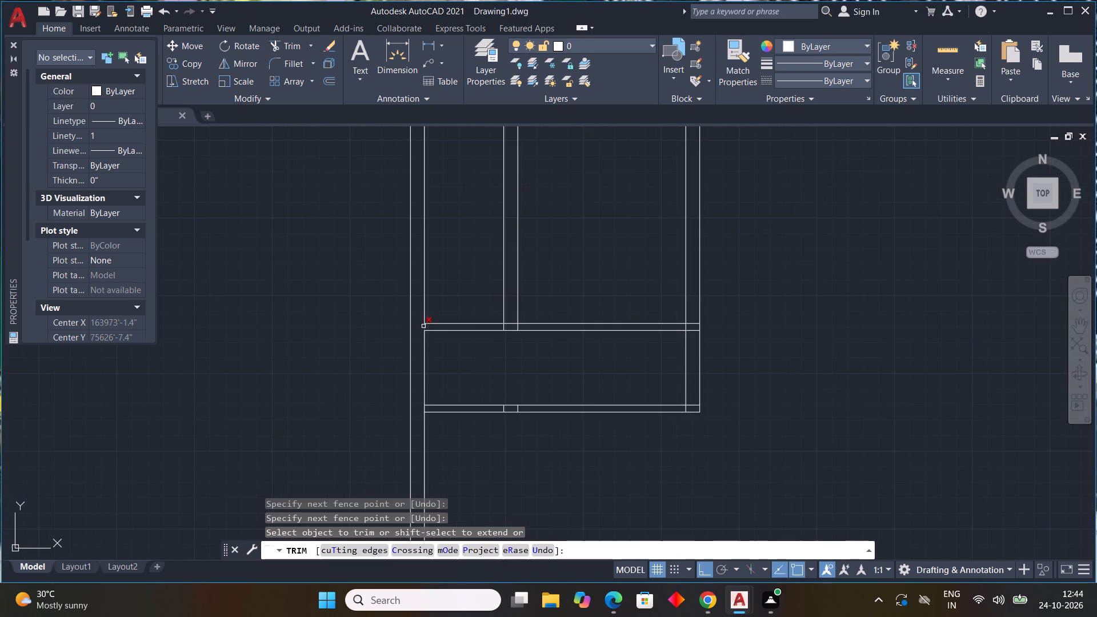
{"action": "left_click", "coordinate": [423, 330]}
{"action": "left_click_drag", "start_coordinate": [467, 265], "coordinate": [522, 254]}
{"action": "middle_click_drag", "start_coordinate": [519, 275], "coordinate": [517, 281]}
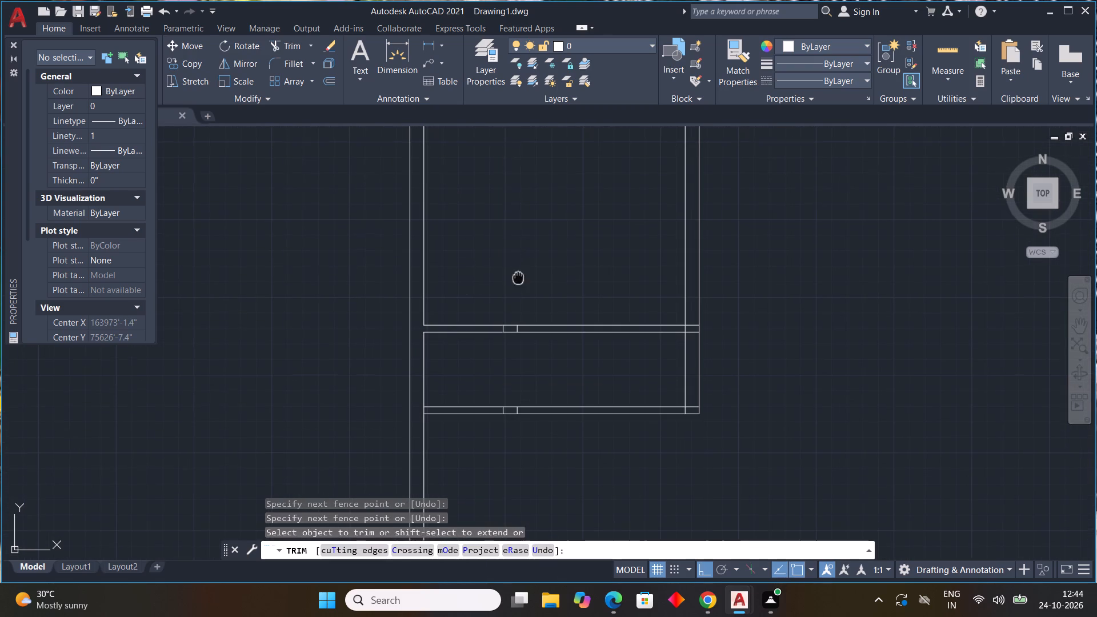
{"action": "middle_click_drag", "start_coordinate": [517, 281], "coordinate": [503, 343]}
{"action": "scroll", "coordinate": [516, 415], "scroll_direction": "up", "scroll_amount": 3}
{"action": "left_click_drag", "start_coordinate": [383, 339], "coordinate": [477, 332]}
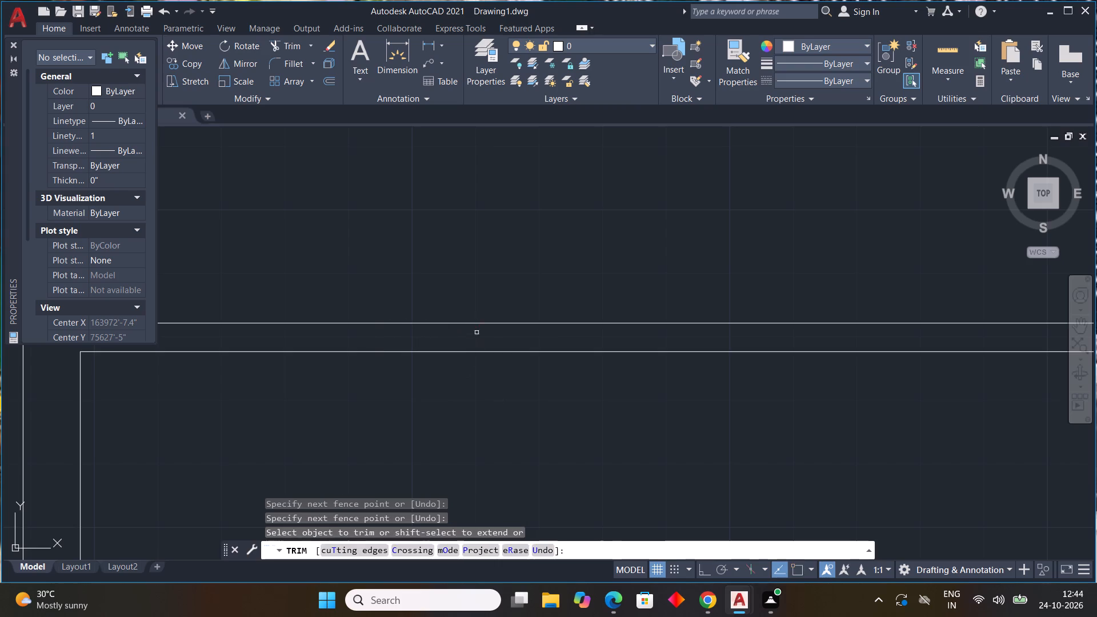
{"action": "scroll", "coordinate": [479, 344], "scroll_direction": "down", "scroll_amount": 4}
{"action": "middle_click_drag", "start_coordinate": [550, 401], "coordinate": [562, 367]}
{"action": "scroll", "coordinate": [483, 369], "scroll_direction": "up", "scroll_amount": 2}
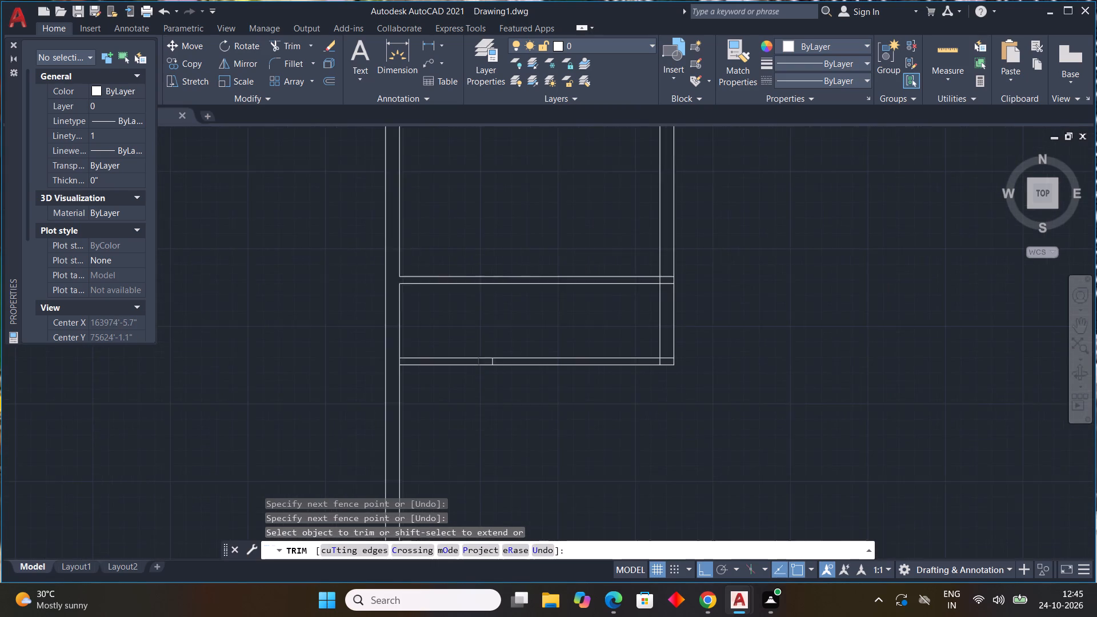
{"action": "scroll", "coordinate": [477, 366], "scroll_direction": "up", "scroll_amount": 1}
{"action": "left_click_drag", "start_coordinate": [476, 356], "coordinate": [521, 355]}
{"action": "scroll", "coordinate": [567, 401], "scroll_direction": "down", "scroll_amount": 2}
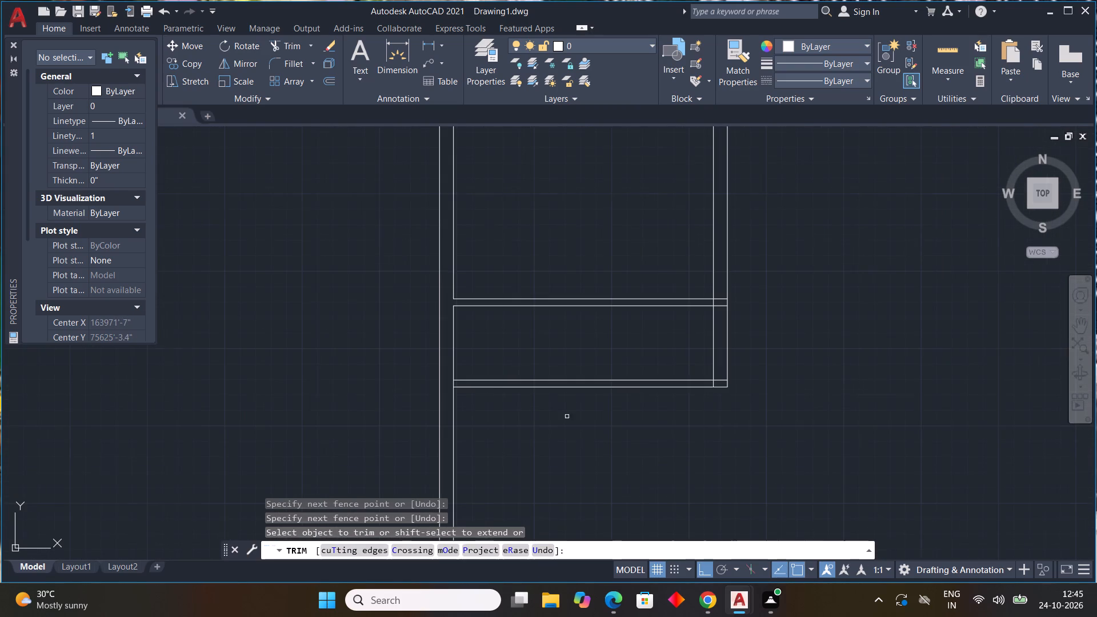
Trim the lowest thin cross wall's junction with the left outer wall and its corner with the right partition.
{"action": "scroll", "coordinate": [561, 406], "scroll_direction": "down", "scroll_amount": 1}
{"action": "scroll", "coordinate": [491, 393], "scroll_direction": "up", "scroll_amount": 3}
{"action": "left_click", "coordinate": [495, 396]}
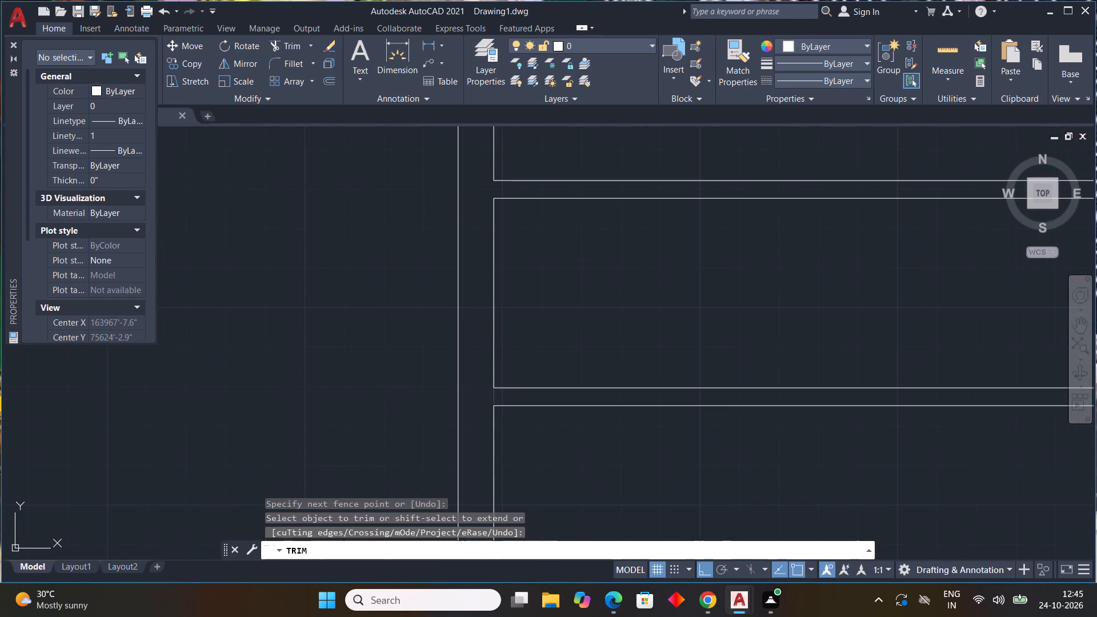
{"action": "scroll", "coordinate": [573, 448], "scroll_direction": "down", "scroll_amount": 2}
{"action": "middle_click_drag", "start_coordinate": [715, 468], "coordinate": [494, 386]}
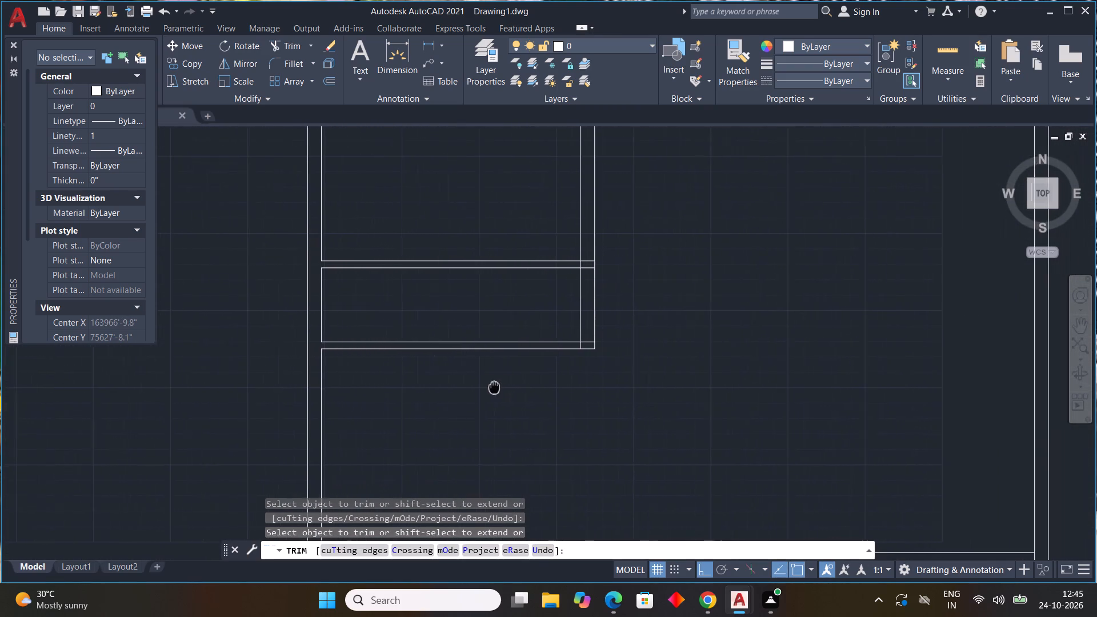
{"action": "middle_click_drag", "start_coordinate": [494, 386], "coordinate": [450, 391]}
{"action": "scroll", "coordinate": [557, 336], "scroll_direction": "up", "scroll_amount": 2}
{"action": "left_click_drag", "start_coordinate": [527, 355], "coordinate": [509, 370]}
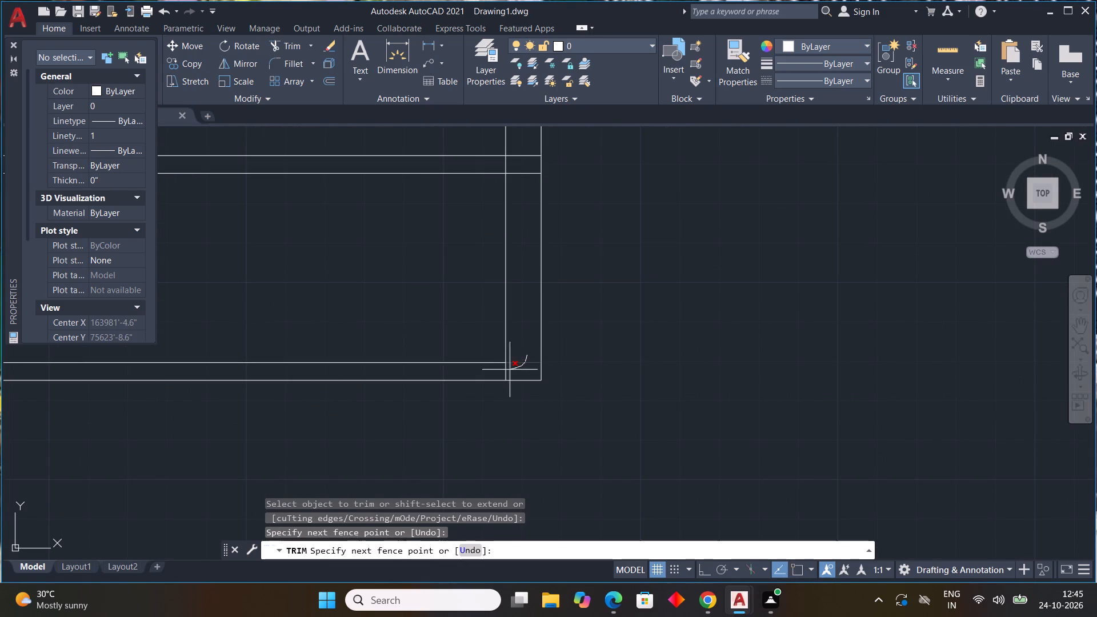
{"action": "left_click_drag", "start_coordinate": [509, 370], "coordinate": [489, 372]}
{"action": "scroll", "coordinate": [634, 367], "scroll_direction": "down", "scroll_amount": 2}
{"action": "middle_click_drag", "start_coordinate": [631, 384], "coordinate": [626, 403]}
{"action": "scroll", "coordinate": [630, 392], "scroll_direction": "down", "scroll_amount": 1}
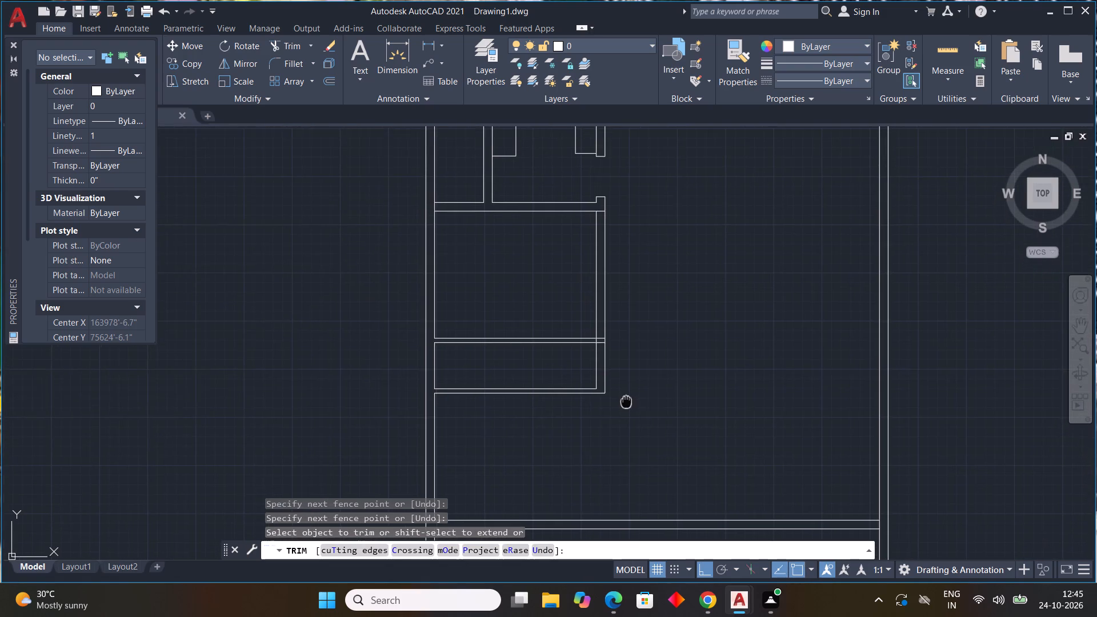
{"action": "middle_click_drag", "start_coordinate": [626, 403], "coordinate": [627, 323]}
{"action": "key", "text": "Escape"}
{"action": "key", "text": "Escape"}
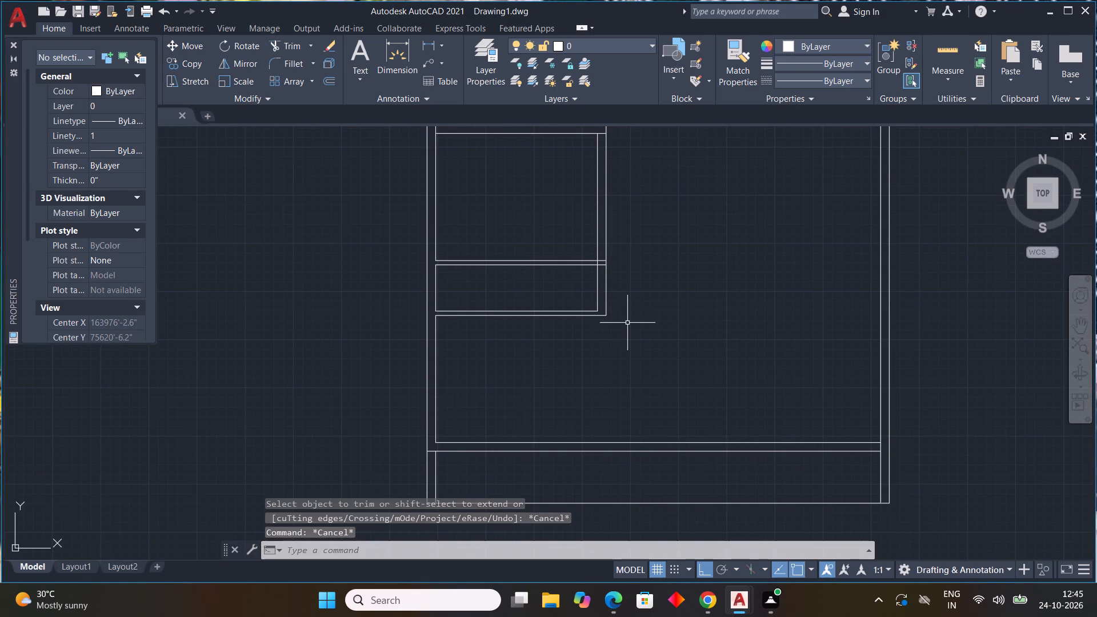
{"action": "key", "text": "Escape"}
{"action": "key", "text": "Escape"}
{"action": "key", "text": "Escape"}
Offset the left outer wall's inner face 18'6" to the right in the bottom room for a new vertical wall line.
{"action": "middle_click_drag", "start_coordinate": [631, 339], "coordinate": [651, 343]}
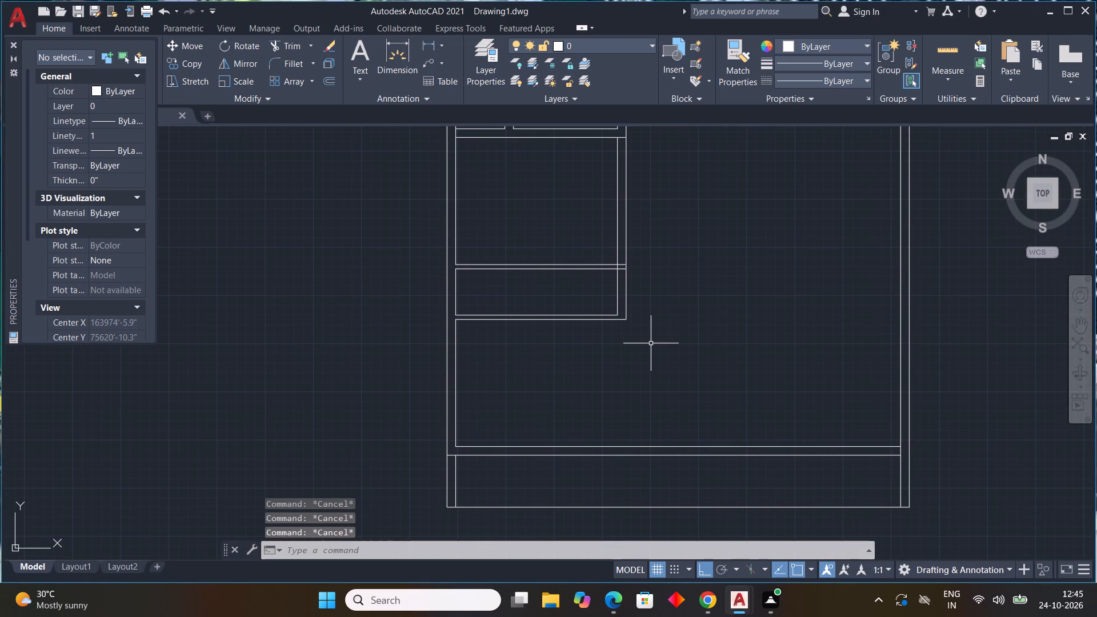
{"action": "type", "text": "OFF"}
{"action": "key", "text": "space"}
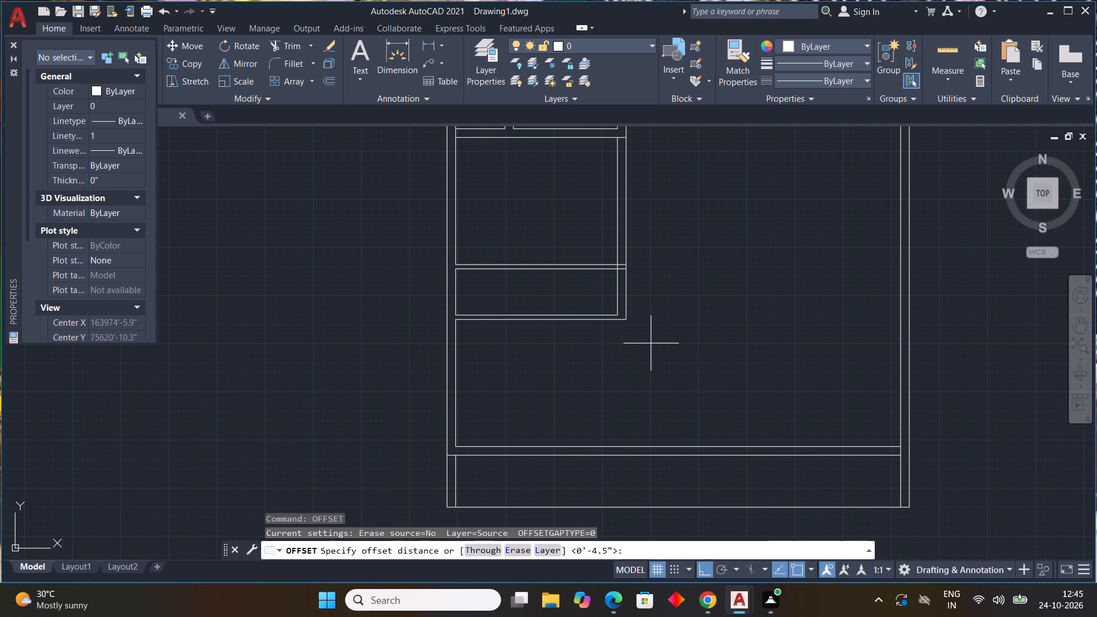
{"action": "type", "text": "16"}
{"action": "key", "text": "BackSpace"}
{"action": "type", "text": "8'"}
{"action": "type", "text": "6\""}
{"action": "key", "text": "Return"}
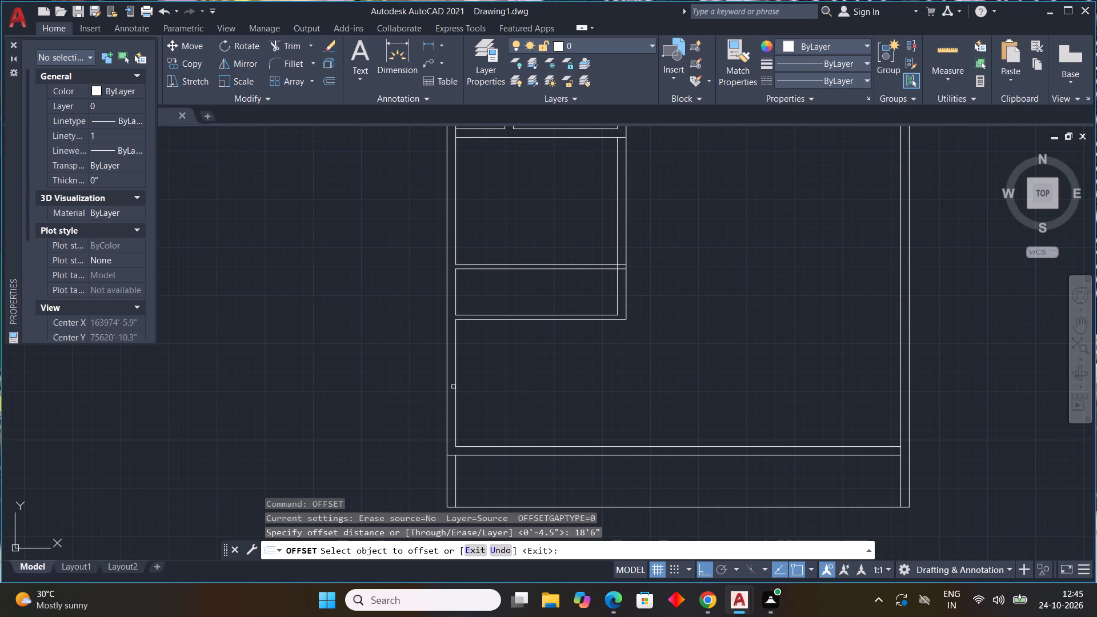
{"action": "left_click_drag", "start_coordinate": [455, 386], "coordinate": [474, 391]}
{"action": "left_click", "coordinate": [665, 393]}
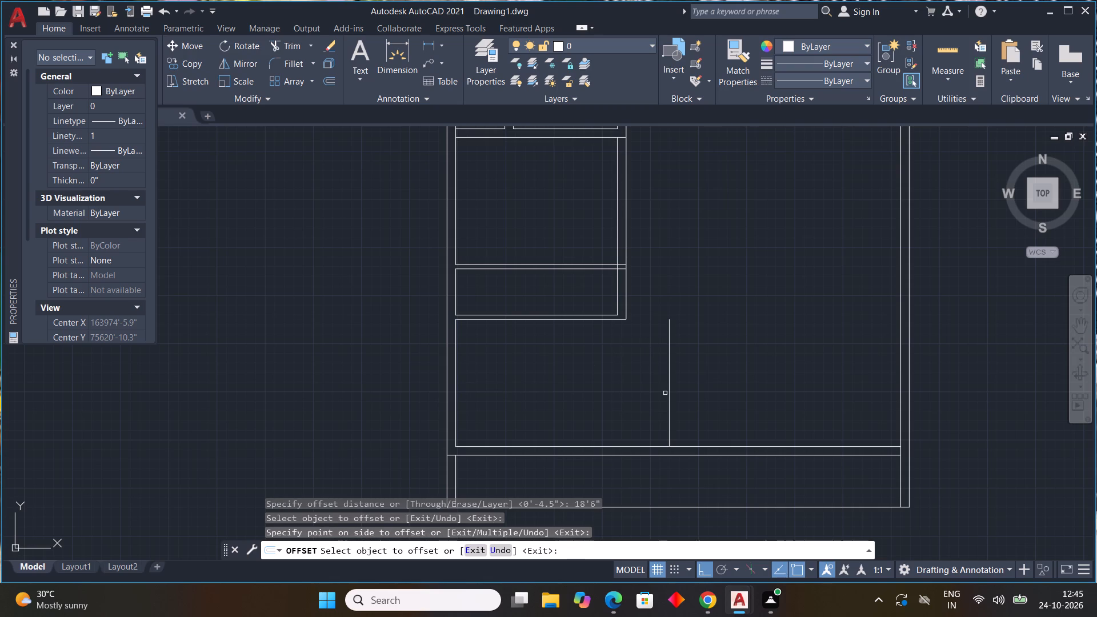
{"action": "key", "text": "Escape"}
{"action": "key", "text": "Escape"}
{"action": "key", "text": "Escape"}
{"action": "key", "text": "Escape"}
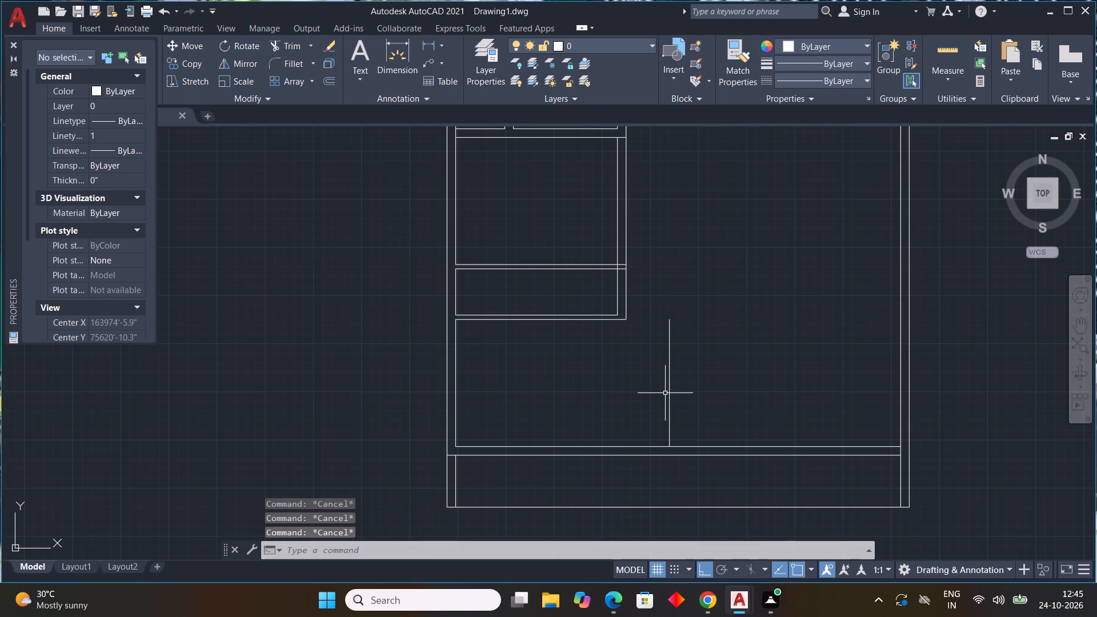
Offset the new vertical line in the bottom room 9" to the right to give the wall its thickness.
{"action": "key", "text": "space"}
{"action": "type", "text": "9\""}
{"action": "key", "text": "Return"}
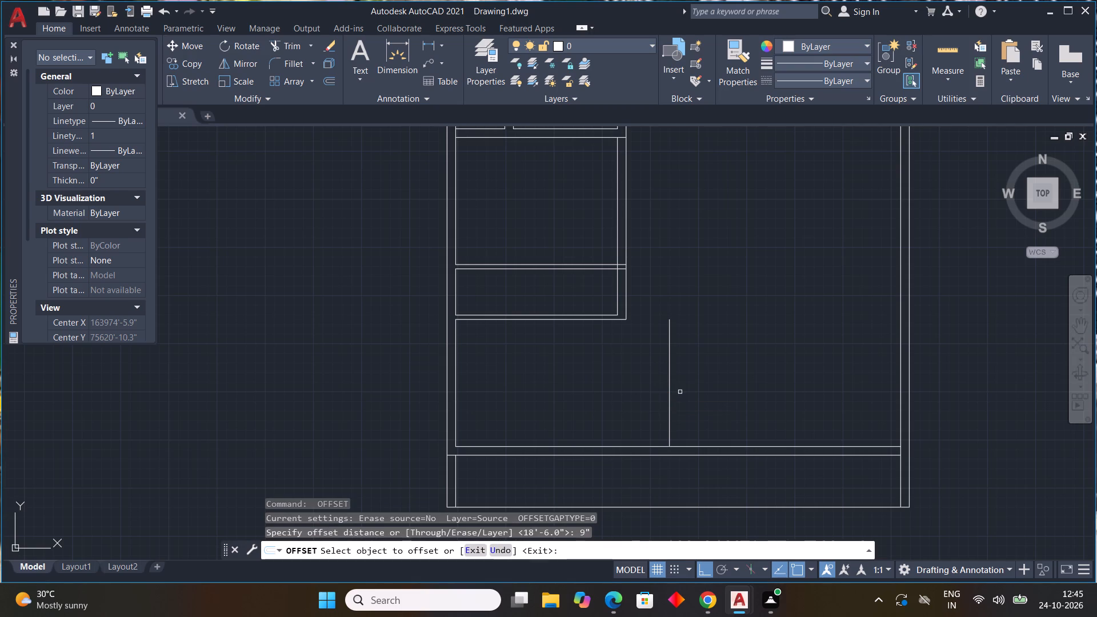
{"action": "left_click_drag", "start_coordinate": [669, 387], "coordinate": [695, 388]}
{"action": "left_click", "coordinate": [698, 384]}
{"action": "scroll", "coordinate": [698, 384], "scroll_direction": "down", "scroll_amount": 2}
{"action": "middle_click_drag", "start_coordinate": [698, 388], "coordinate": [697, 388]}
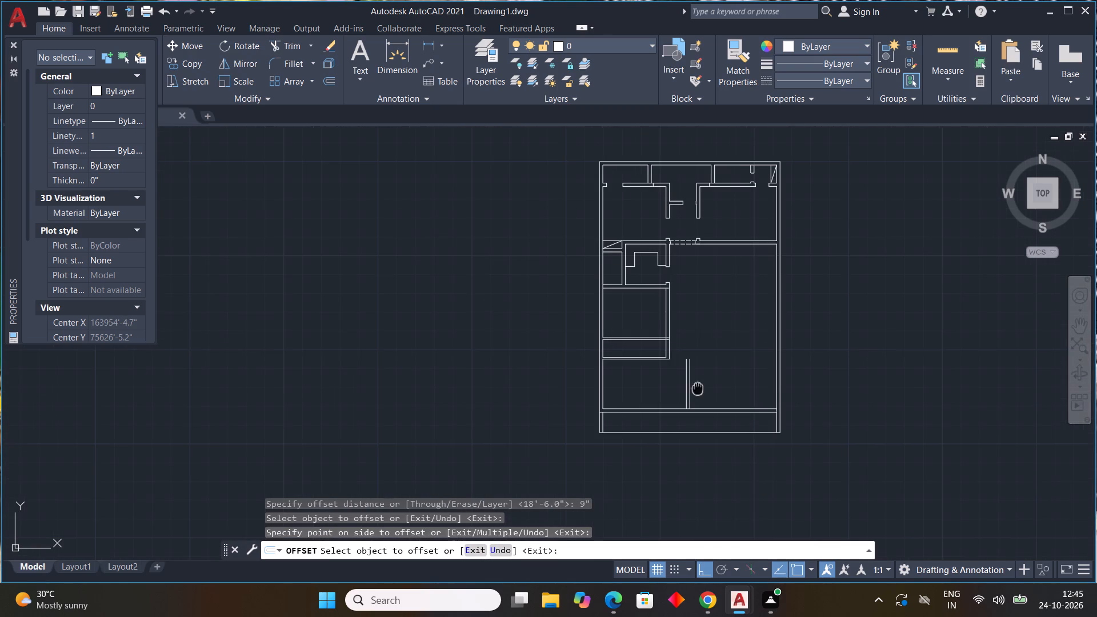
{"action": "middle_click_drag", "start_coordinate": [697, 388], "coordinate": [680, 348]}
{"action": "middle_click", "coordinate": [679, 347]}
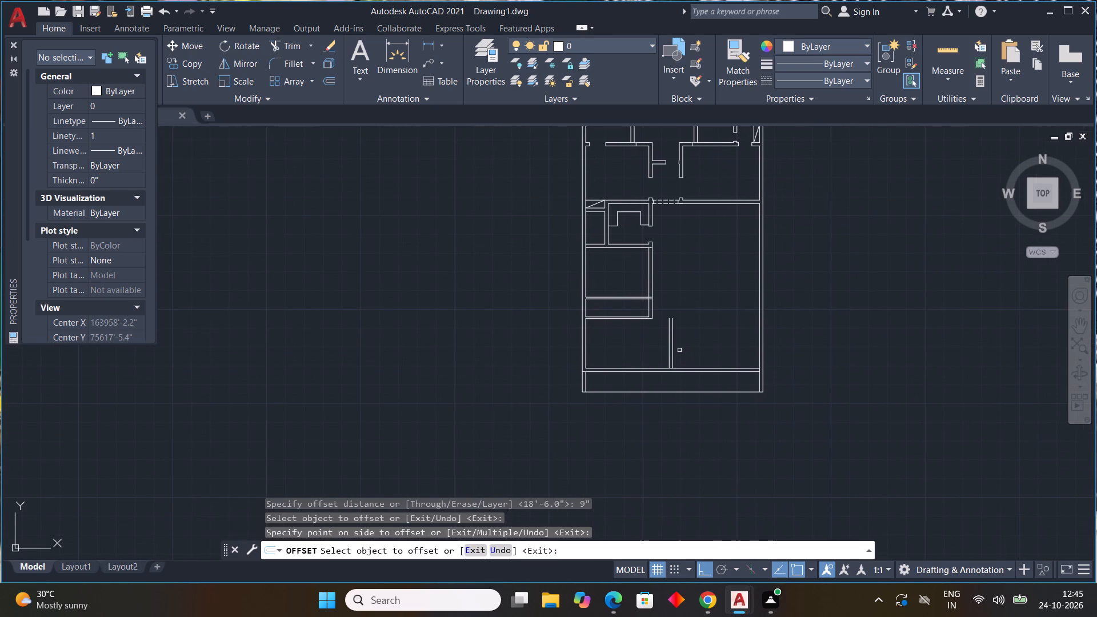
{"action": "scroll", "coordinate": [675, 365], "scroll_direction": "up", "scroll_amount": 2}
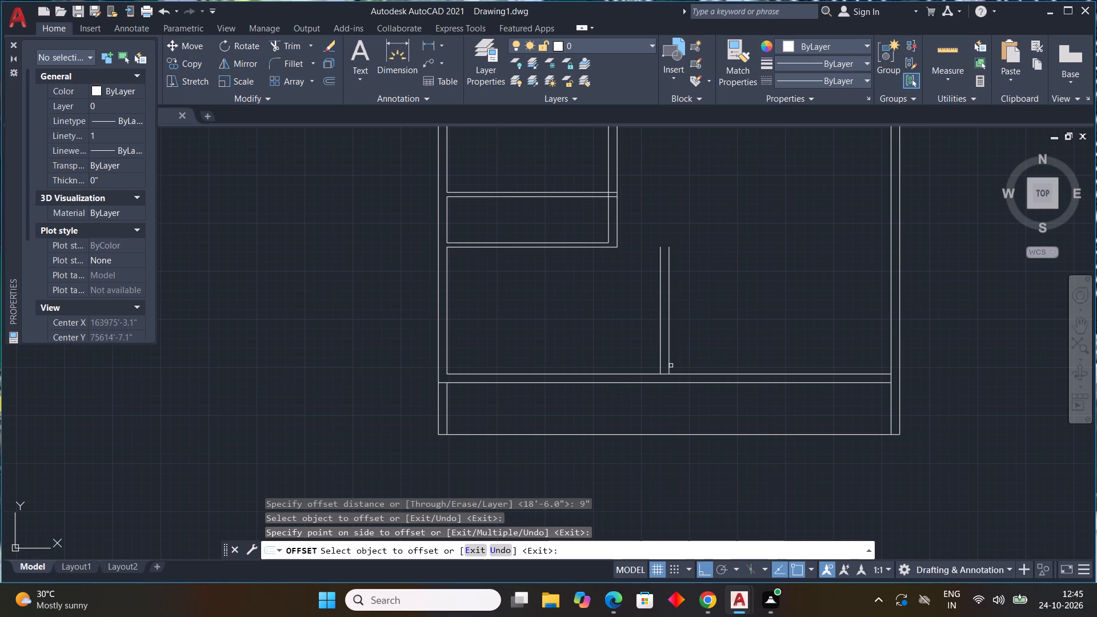
{"action": "key", "text": "Escape"}
Stretch the new wall's right line down to the lower line of the bottom 9" cross wall.
{"action": "left_click", "coordinate": [670, 364]}
{"action": "scroll", "coordinate": [673, 371], "scroll_direction": "up", "scroll_amount": 2}
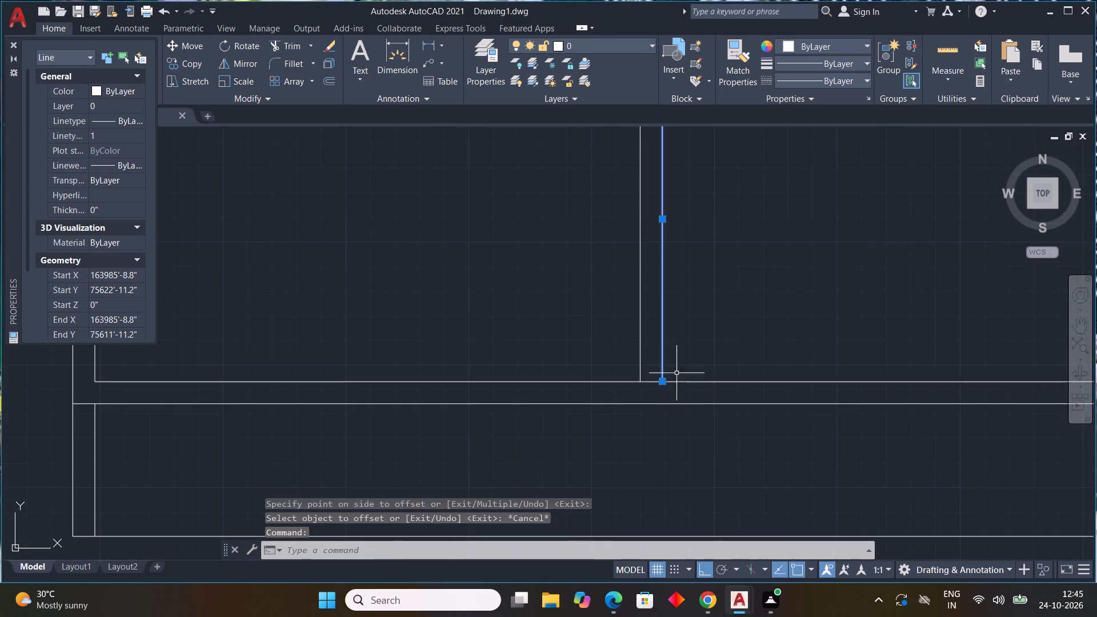
{"action": "left_click_drag", "start_coordinate": [664, 382], "coordinate": [664, 391]}
{"action": "left_click", "coordinate": [664, 400]}
{"action": "key", "text": "Escape"}
{"action": "scroll", "coordinate": [712, 387], "scroll_direction": "down", "scroll_amount": 1}
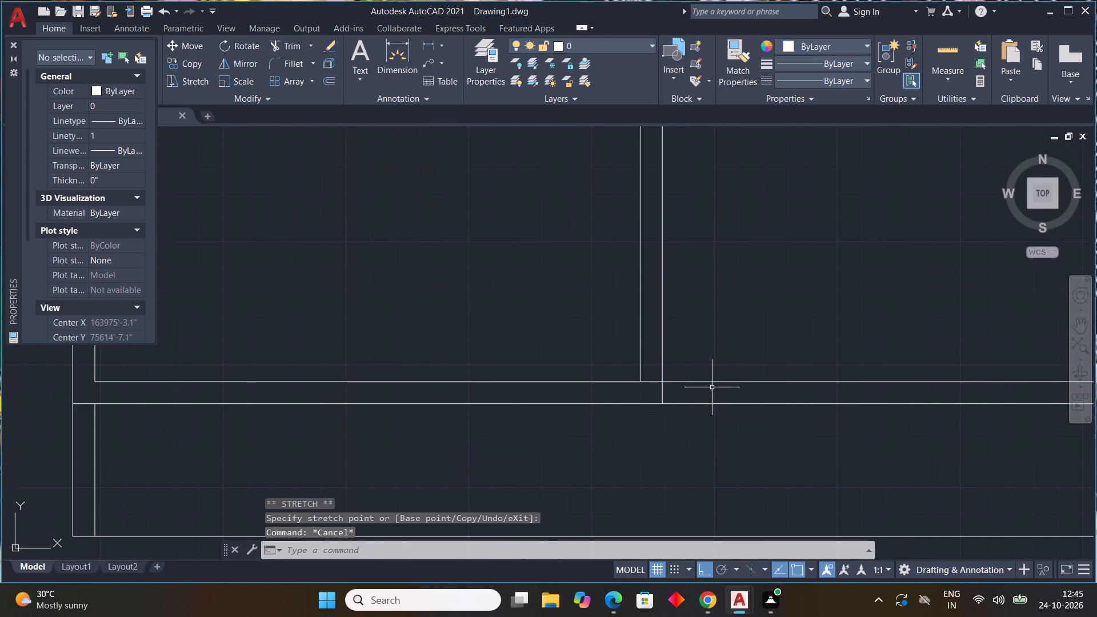
Draw lines extending the new 9" wall up to the lowest thin cross wall's upper line and cap its top end.
{"action": "scroll", "coordinate": [712, 387], "scroll_direction": "down", "scroll_amount": 2}
{"action": "middle_click_drag", "start_coordinate": [707, 392], "coordinate": [689, 427]}
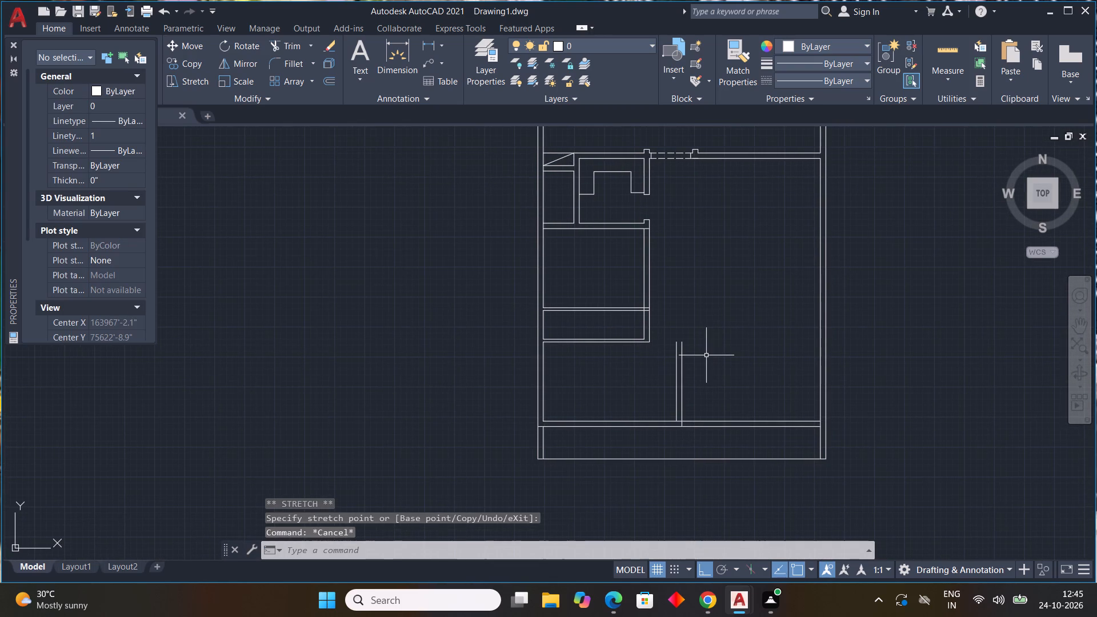
{"action": "middle_click_drag", "start_coordinate": [705, 355], "coordinate": [656, 395]}
{"action": "scroll", "coordinate": [624, 382], "scroll_direction": "up", "scroll_amount": 3}
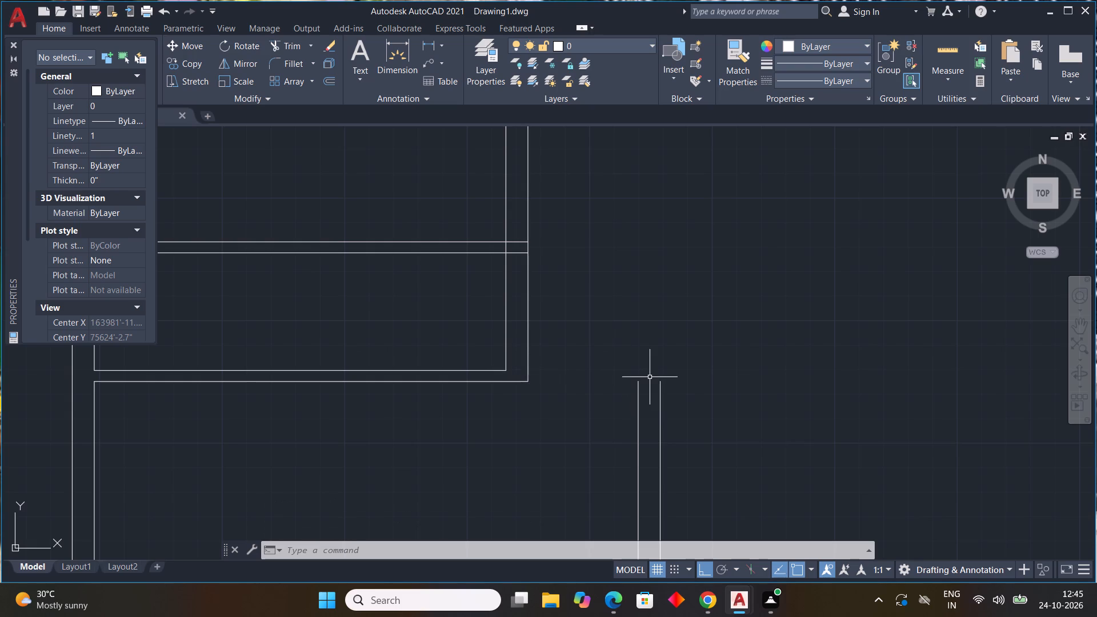
{"action": "type", "text": "L"}
{"action": "key", "text": "space"}
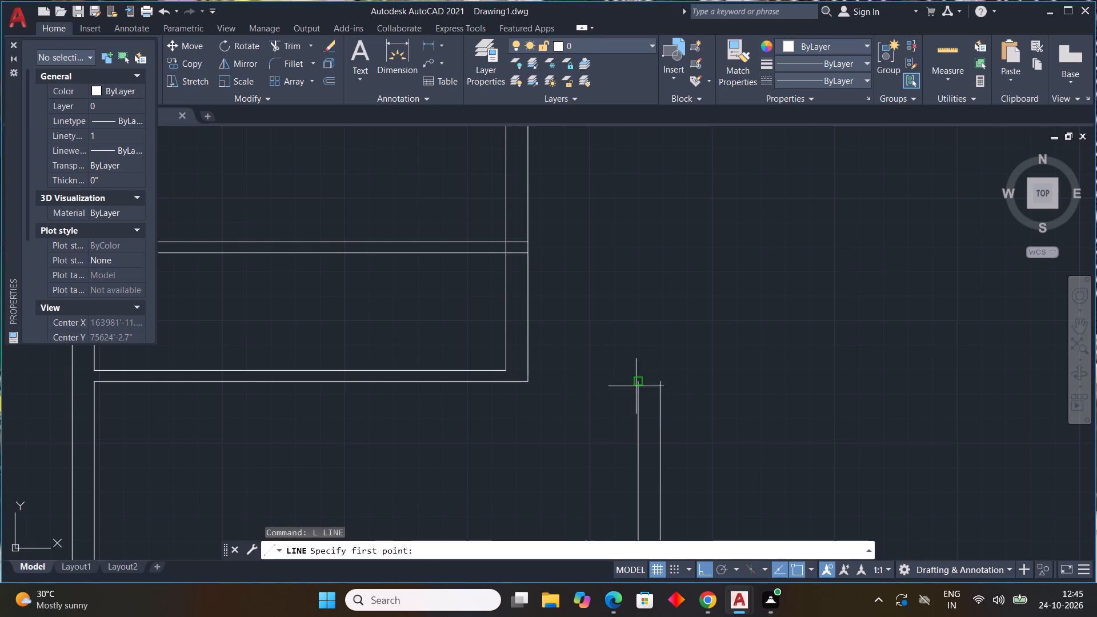
{"action": "left_click", "coordinate": [639, 384]}
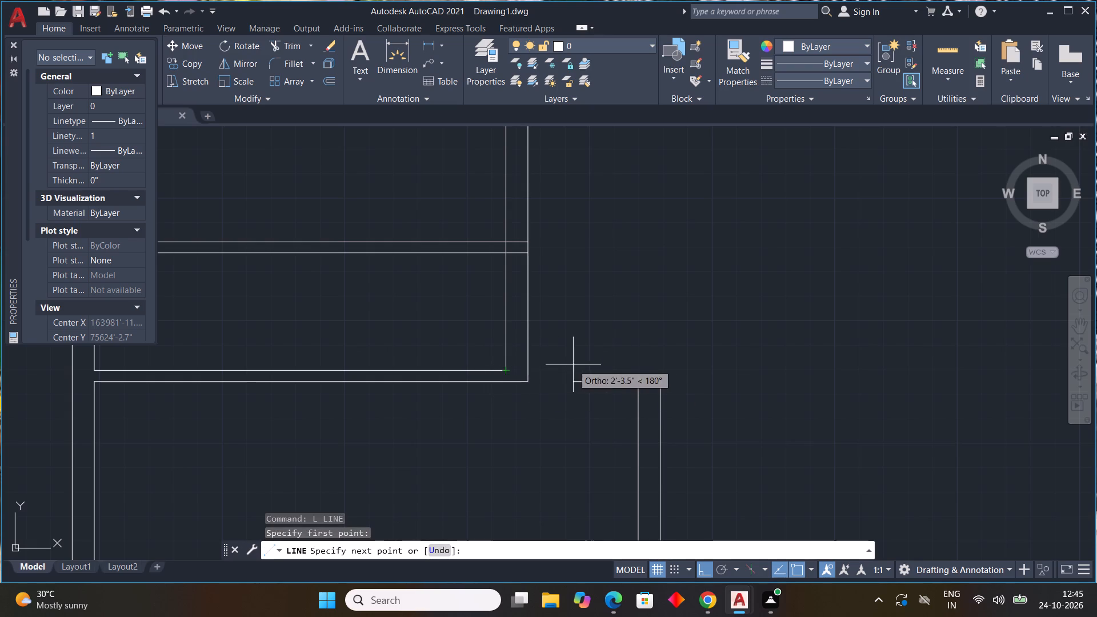
{"action": "left_click", "coordinate": [640, 368]}
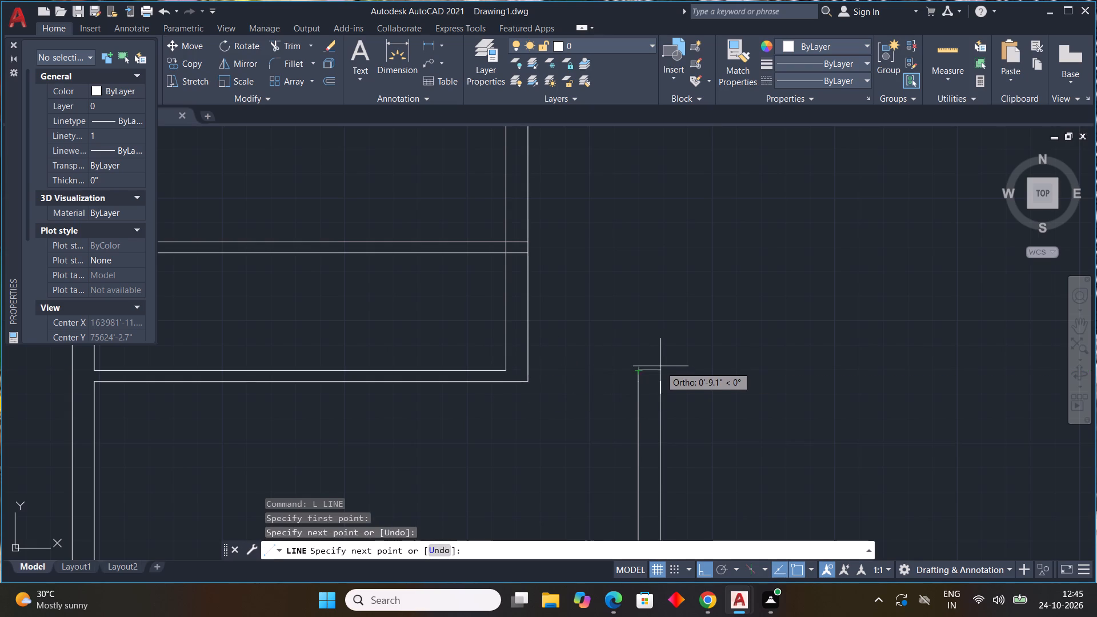
{"action": "left_click", "coordinate": [659, 366]}
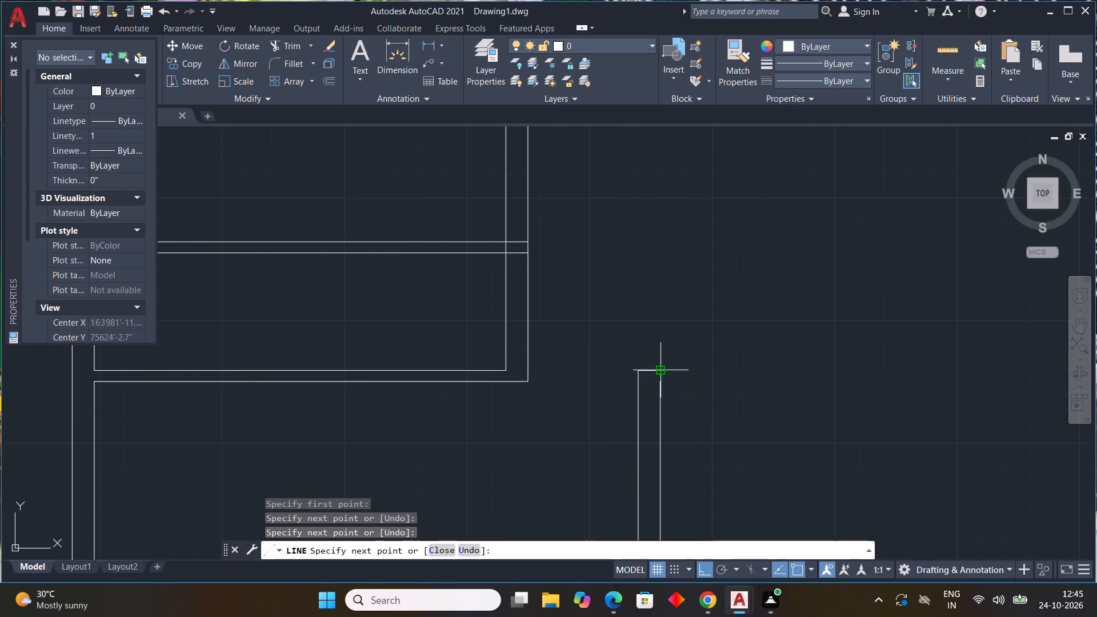
{"action": "left_click", "coordinate": [657, 382]}
{"action": "key", "text": "Escape"}
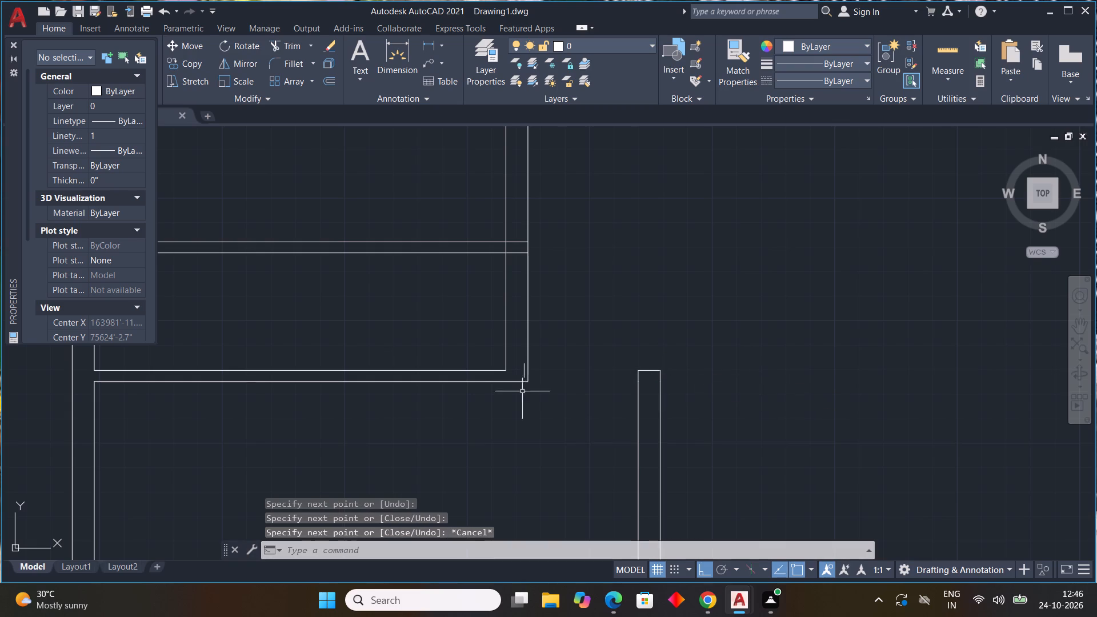
Extend the new wall's outline up to the upper thin cross wall's level, with a left return about 6" long at the top.
{"action": "middle_click_drag", "start_coordinate": [514, 391], "coordinate": [538, 382]}
{"action": "scroll", "coordinate": [548, 418], "scroll_direction": "down", "scroll_amount": 1}
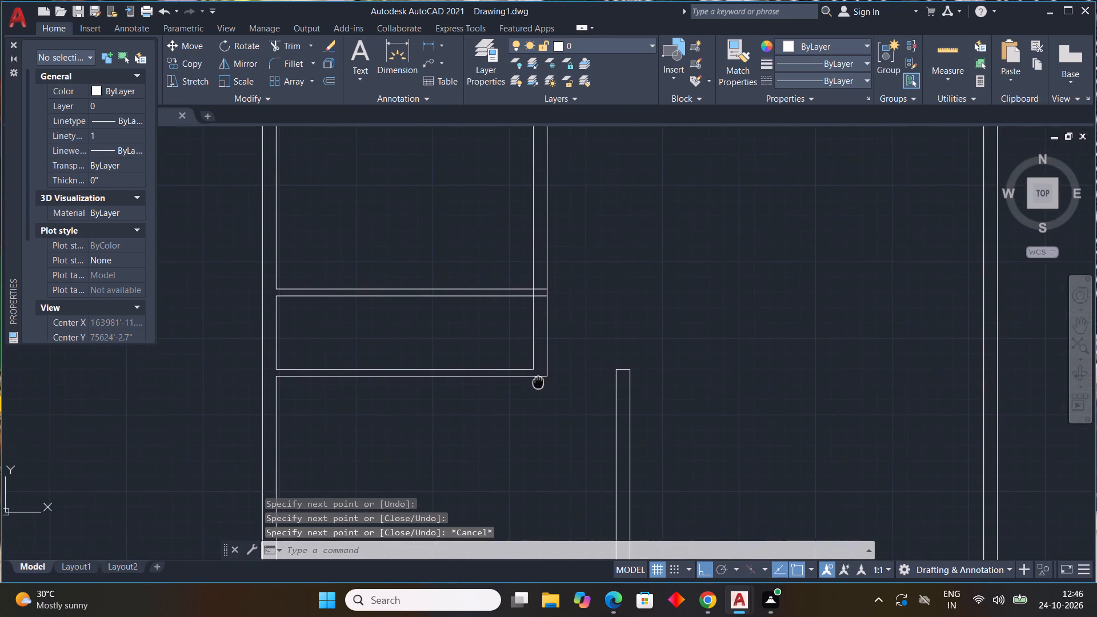
{"action": "middle_click_drag", "start_coordinate": [538, 382], "coordinate": [523, 448]}
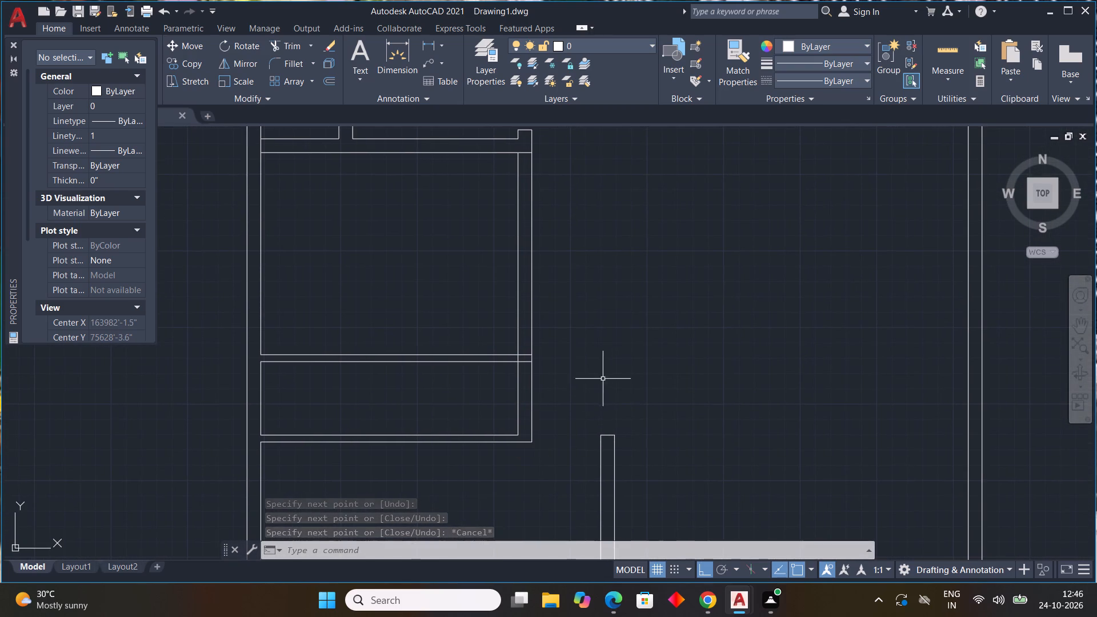
{"action": "key", "text": "l"}
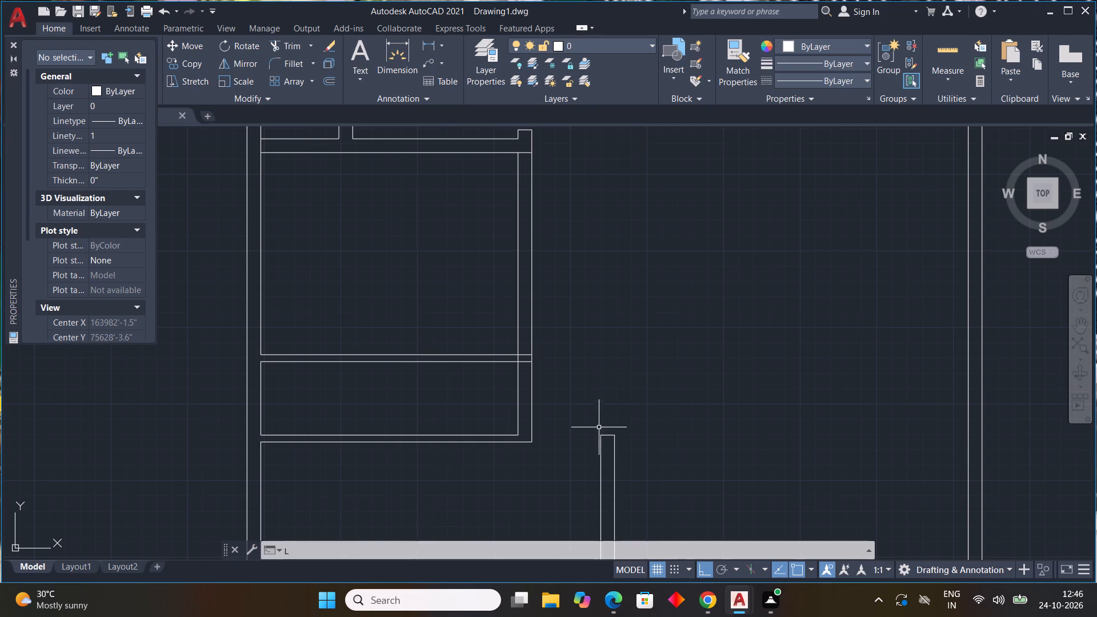
{"action": "key", "text": "space"}
{"action": "left_click_drag", "start_coordinate": [598, 436], "coordinate": [603, 418]}
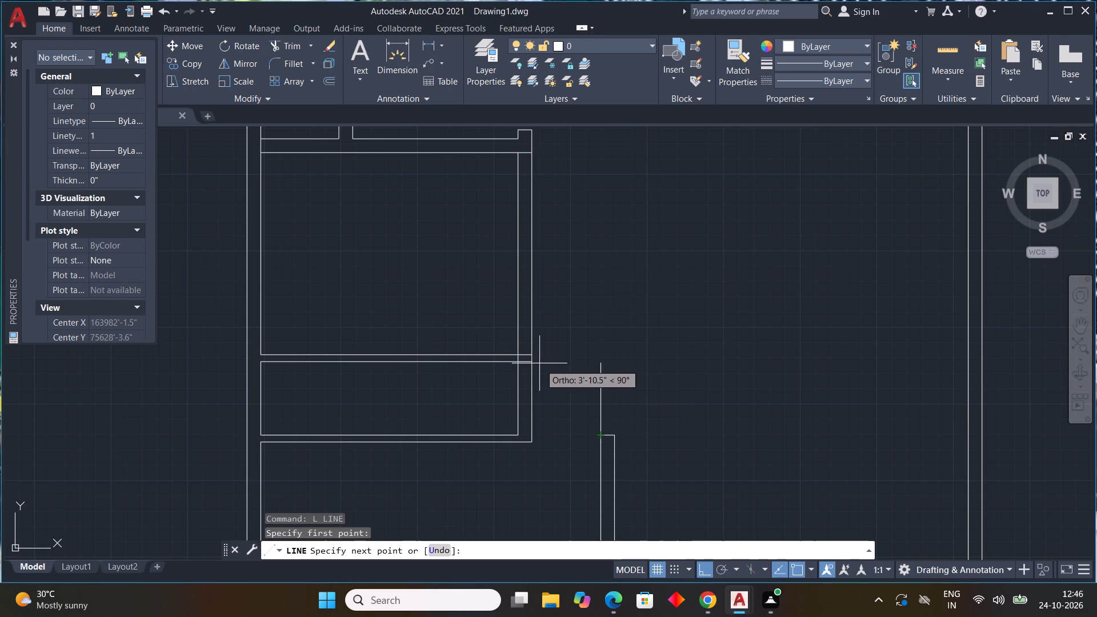
{"action": "left_click", "coordinate": [603, 363]}
{"action": "scroll", "coordinate": [604, 355], "scroll_direction": "up", "scroll_amount": 2}
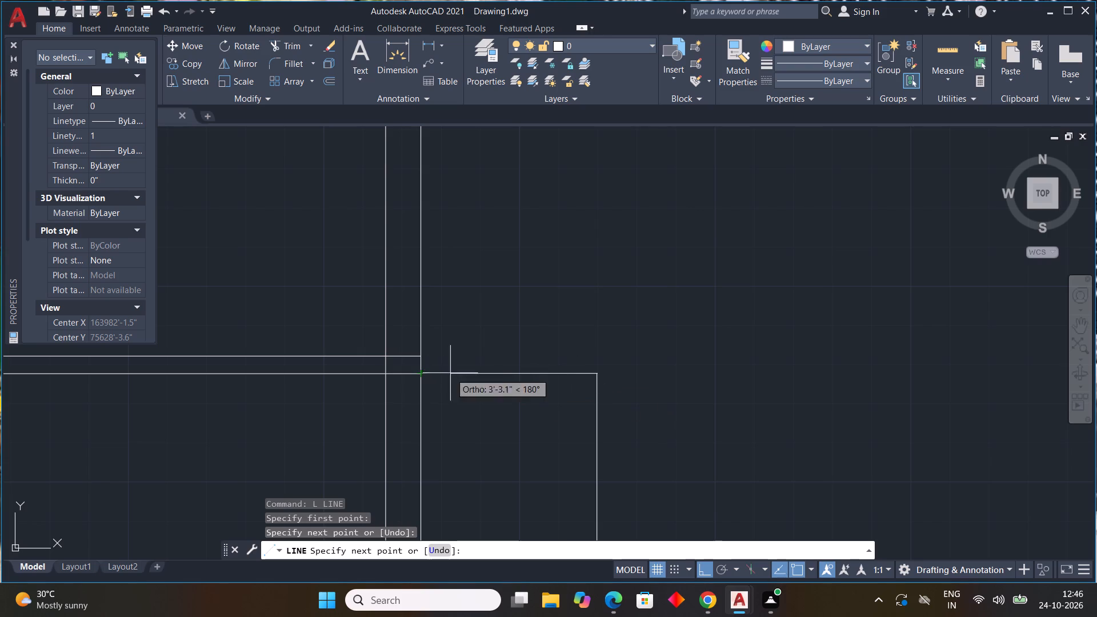
{"action": "left_click", "coordinate": [574, 378]}
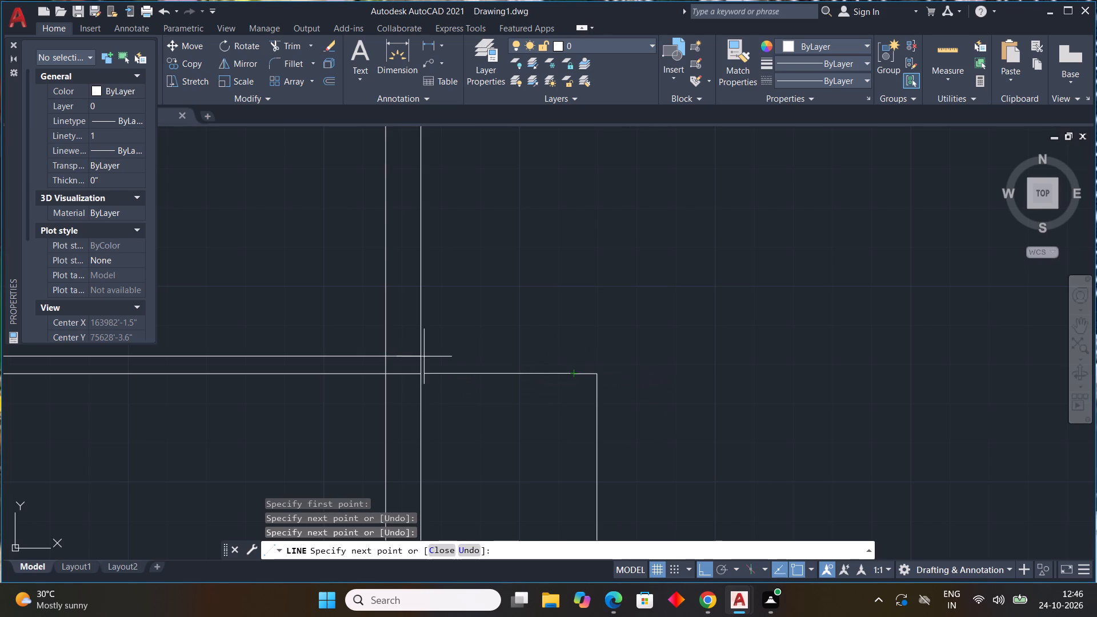
{"action": "left_click", "coordinate": [575, 358]}
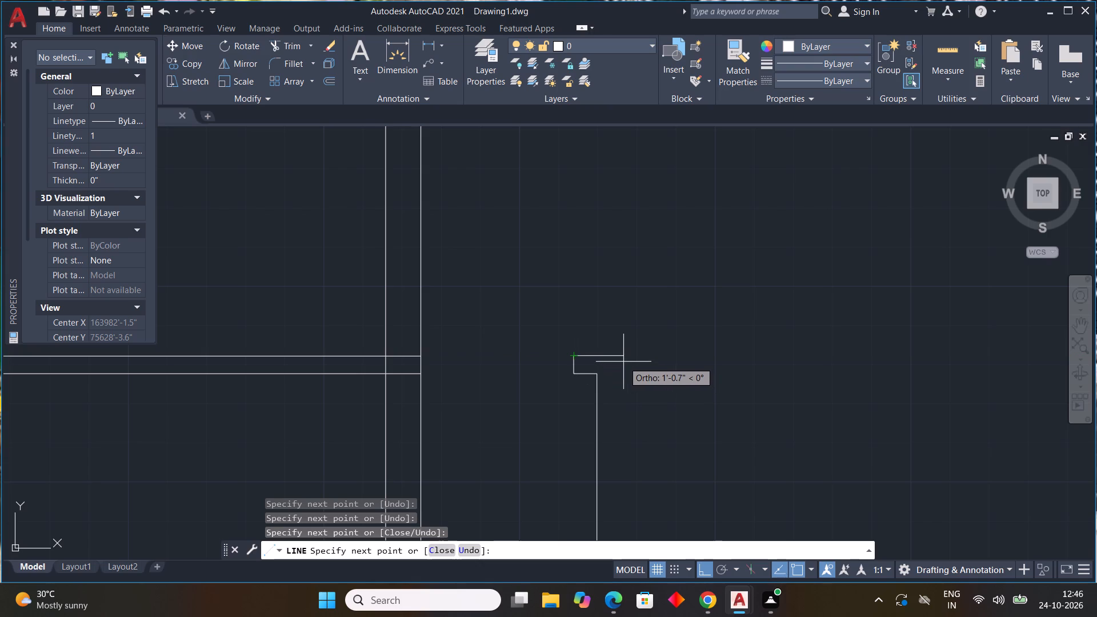
{"action": "scroll", "coordinate": [623, 362], "scroll_direction": "down", "scroll_amount": 2}
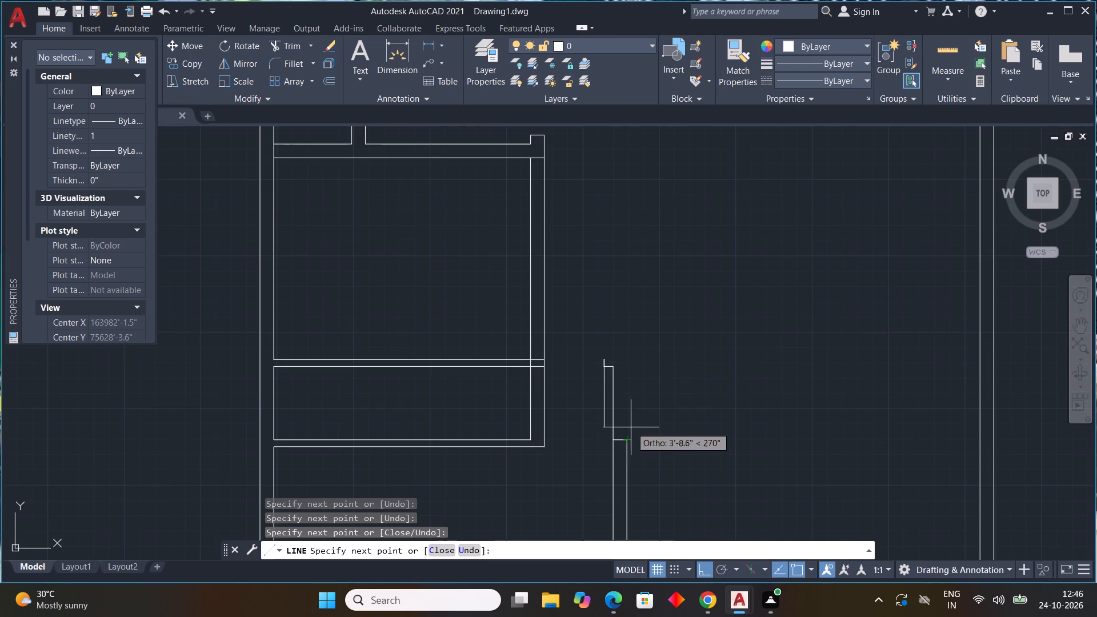
{"action": "left_click", "coordinate": [628, 363]}
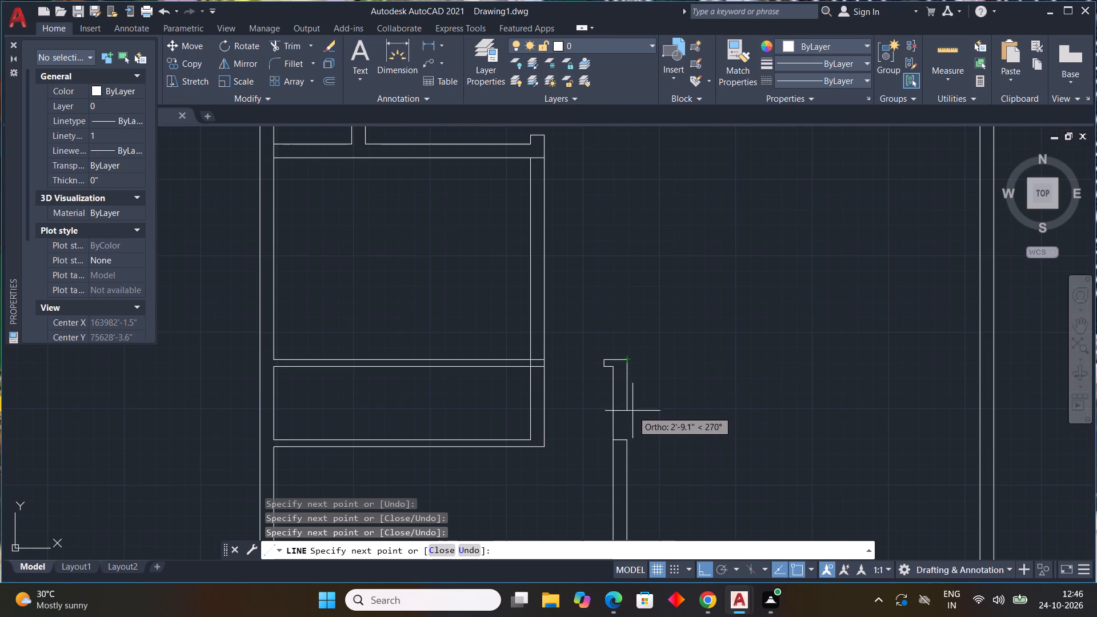
{"action": "left_click", "coordinate": [630, 443]}
{"action": "key", "text": "Escape"}
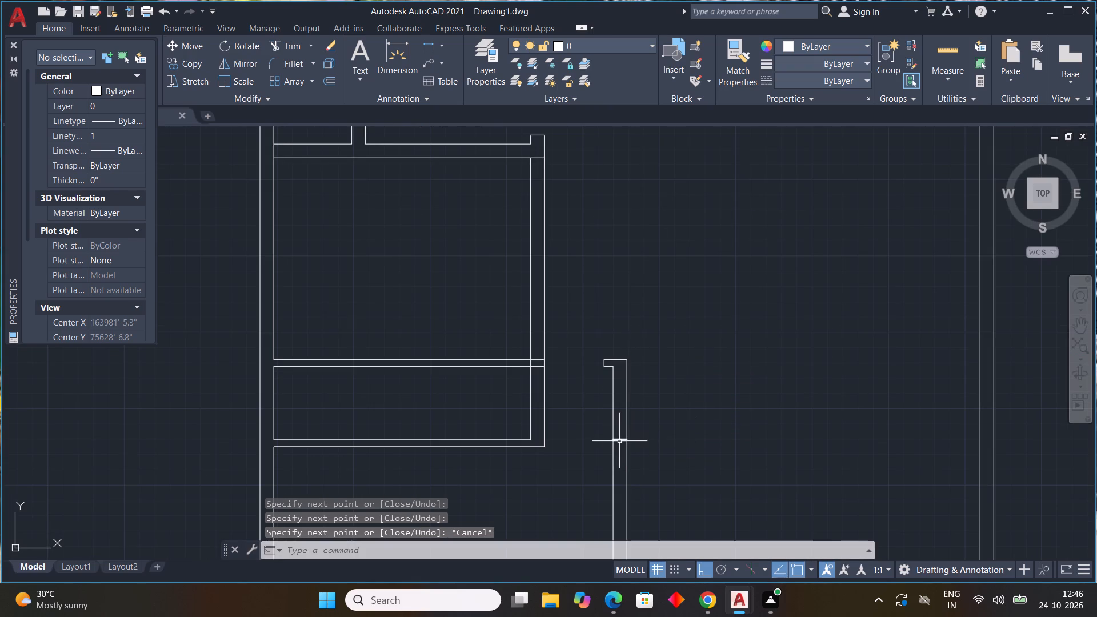
Erase the short cap line crossing the inside of the extended vertical wall.
{"action": "left_click", "coordinate": [622, 441]}
{"action": "key", "text": "Delete"}
Draw a short line across the right partition's thickness, just above its corner with the lowest thin cross wall.
{"action": "scroll", "coordinate": [596, 403], "scroll_direction": "down", "scroll_amount": 2}
{"action": "middle_click_drag", "start_coordinate": [616, 404], "coordinate": [627, 390]}
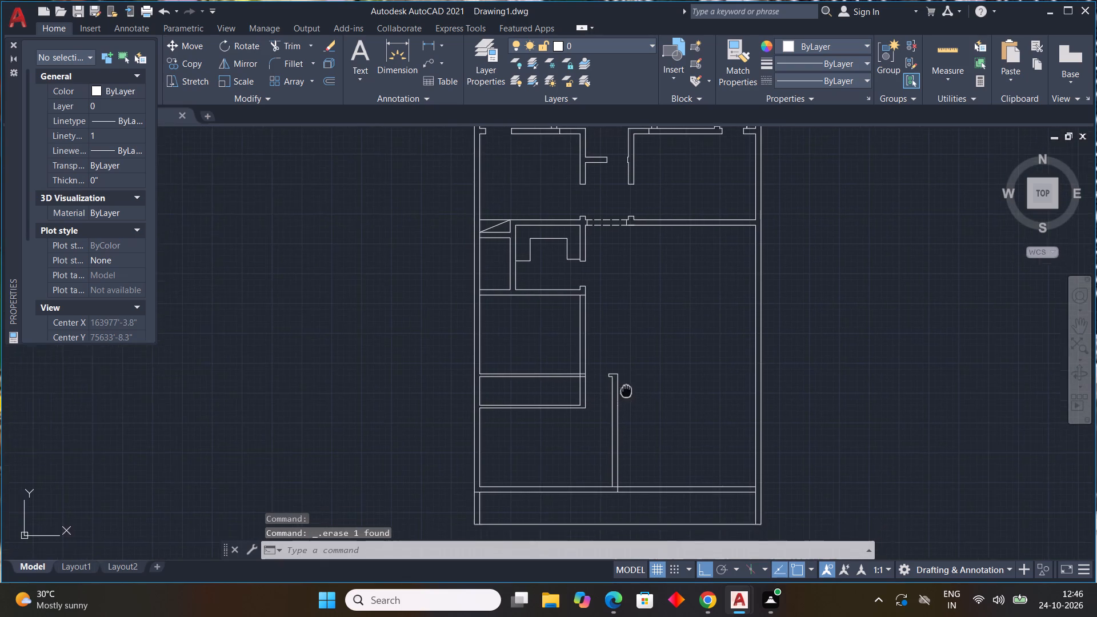
{"action": "middle_click_drag", "start_coordinate": [627, 390], "coordinate": [631, 383]}
{"action": "scroll", "coordinate": [597, 368], "scroll_direction": "up", "scroll_amount": 2}
{"action": "middle_click_drag", "start_coordinate": [597, 371], "coordinate": [633, 348]}
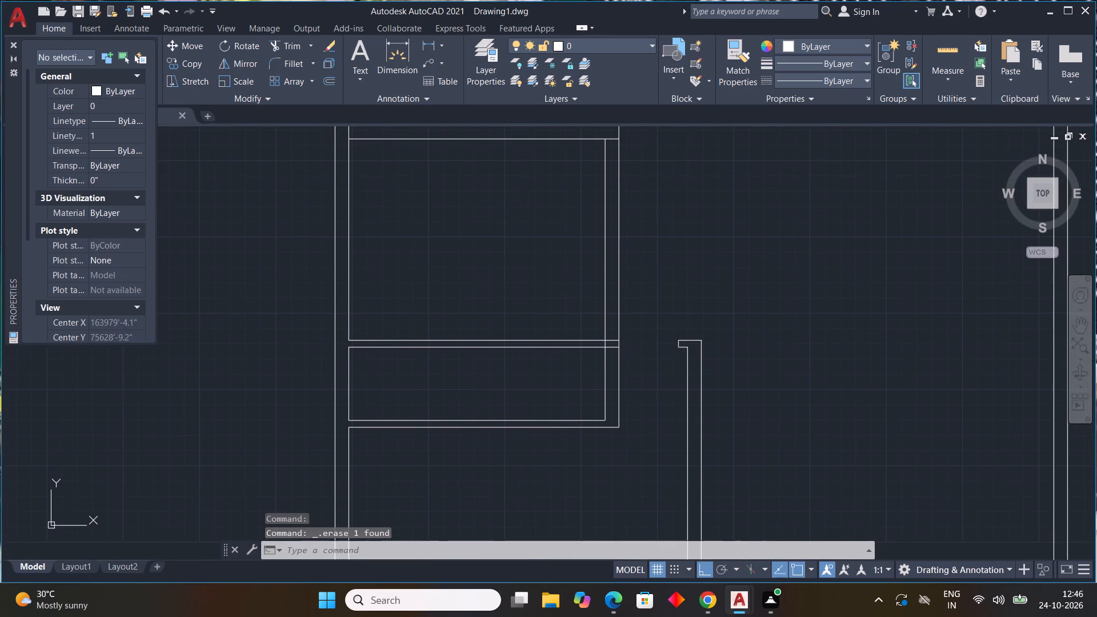
{"action": "scroll", "coordinate": [627, 376], "scroll_direction": "up", "scroll_amount": 1}
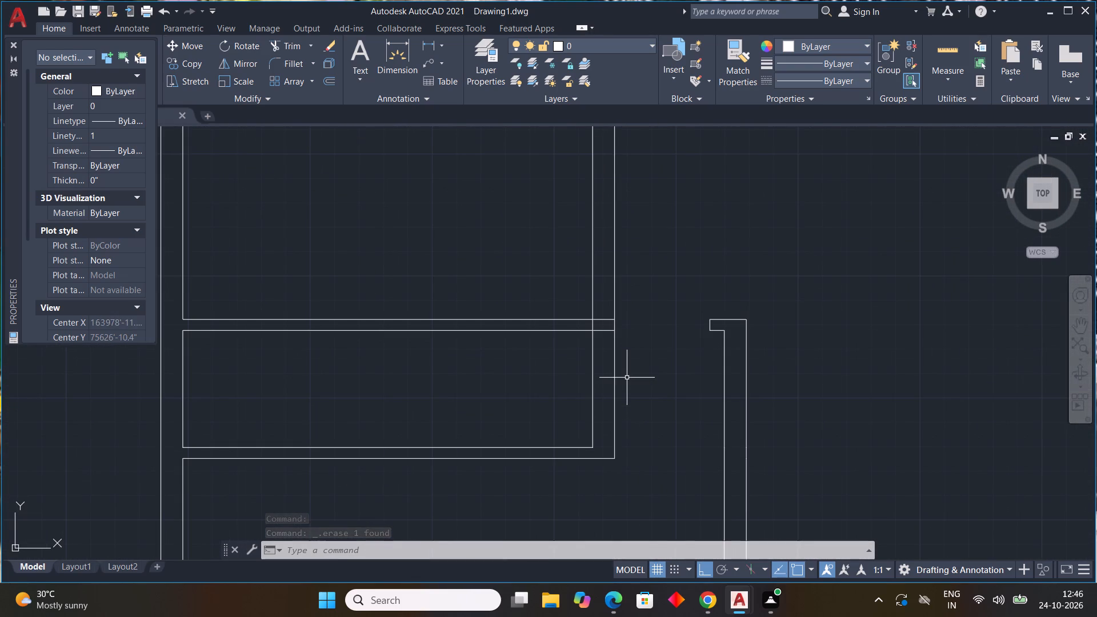
{"action": "type", "text": "L"}
{"action": "key", "text": "space"}
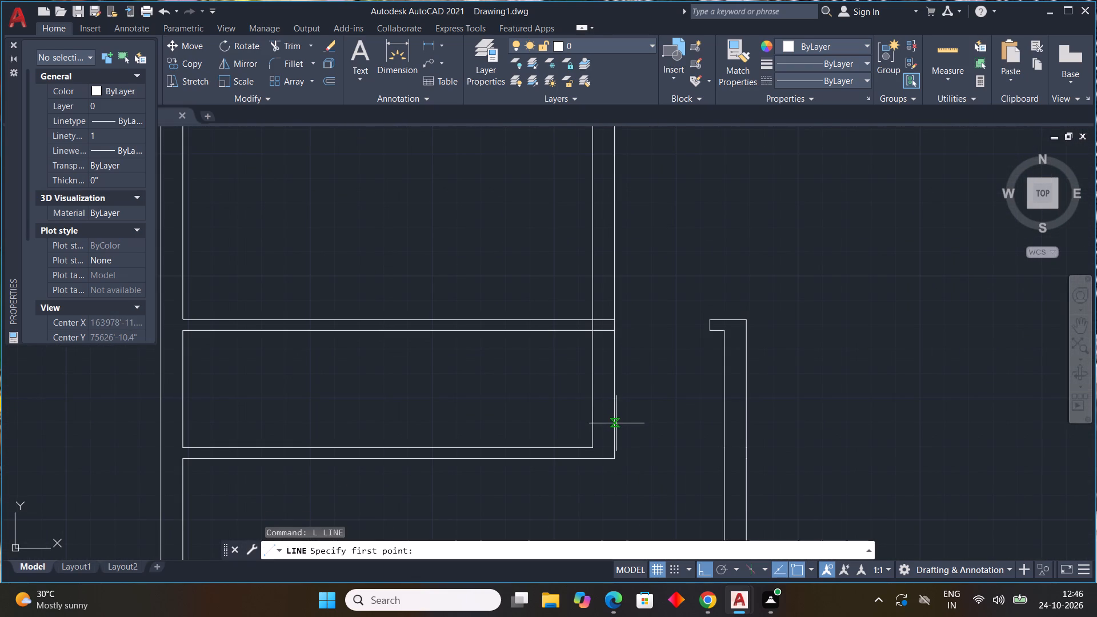
{"action": "left_click", "coordinate": [616, 428]}
{"action": "left_click", "coordinate": [594, 434]}
{"action": "key", "text": "Escape"}
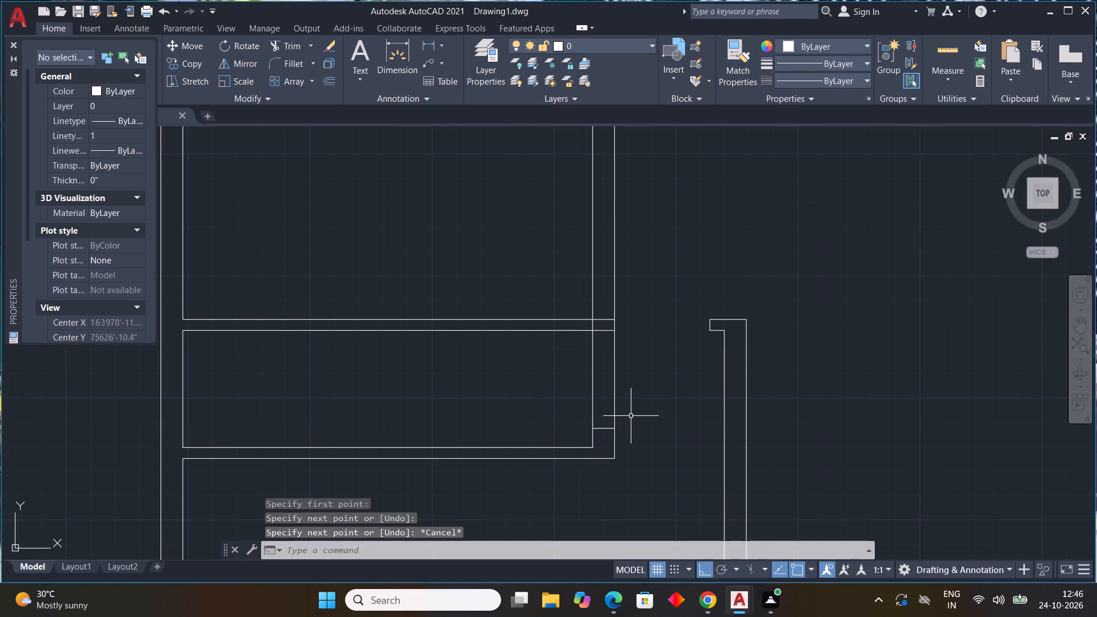
Draw three short lines across the right partition's thickness: just below the upper thin cross wall, just above it, and farther up.
{"action": "key", "text": "space"}
{"action": "left_click", "coordinate": [615, 342]}
{"action": "left_click", "coordinate": [593, 344]}
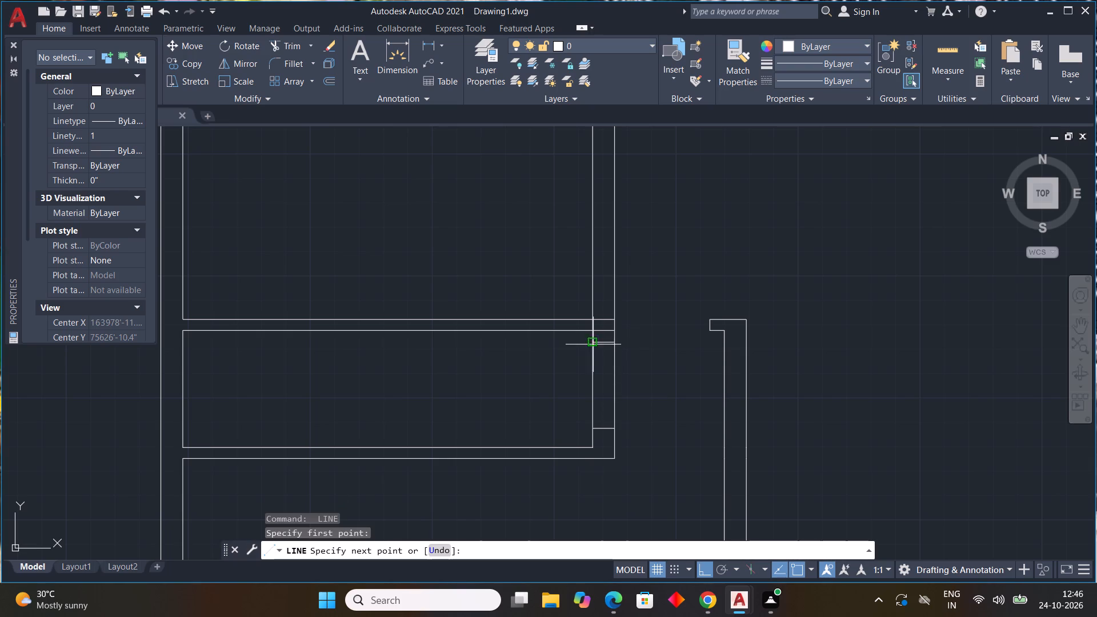
{"action": "key", "text": "Escape"}
{"action": "middle_click_drag", "start_coordinate": [653, 366], "coordinate": [639, 406]}
{"action": "scroll", "coordinate": [648, 414], "scroll_direction": "down", "scroll_amount": 1}
{"action": "key", "text": "space"}
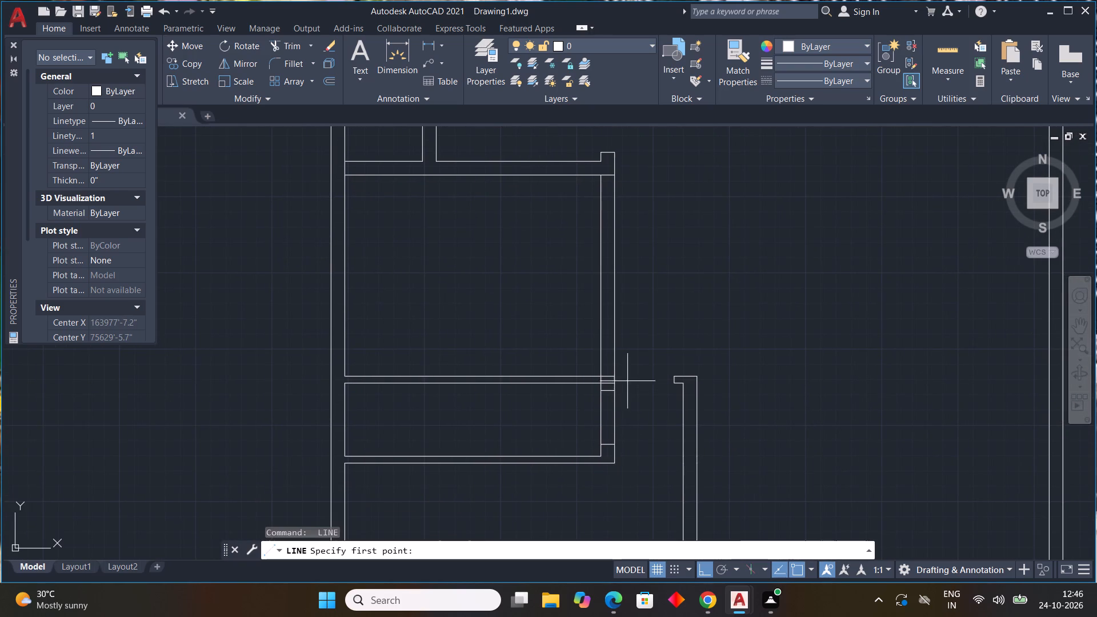
{"action": "left_click", "coordinate": [613, 364]}
{"action": "left_click", "coordinate": [605, 366]}
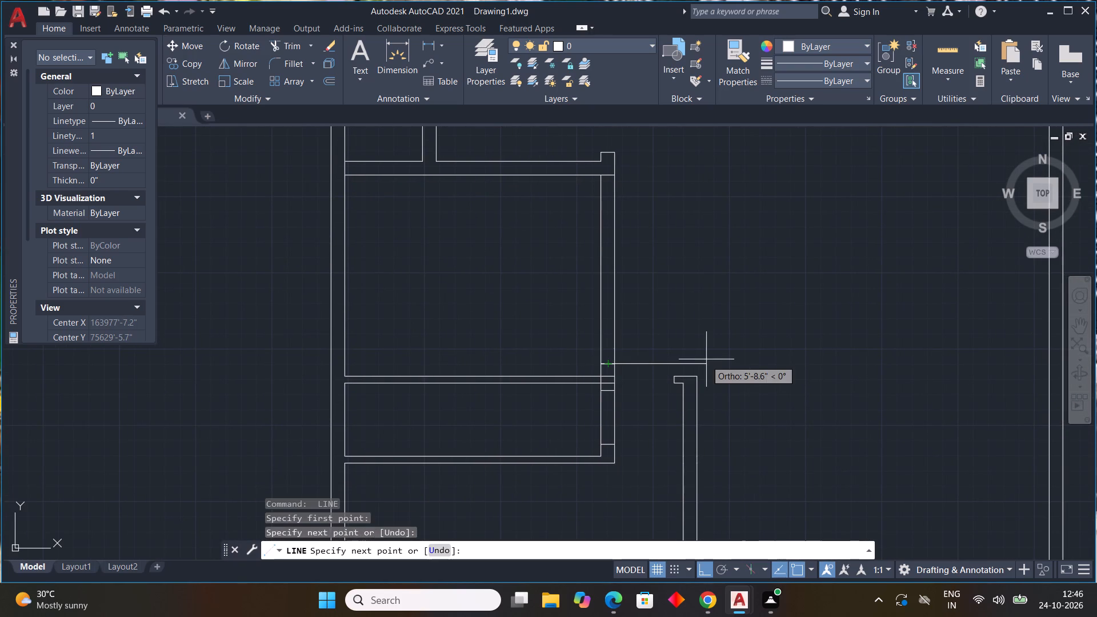
{"action": "key", "text": "Escape"}
{"action": "key", "text": "space"}
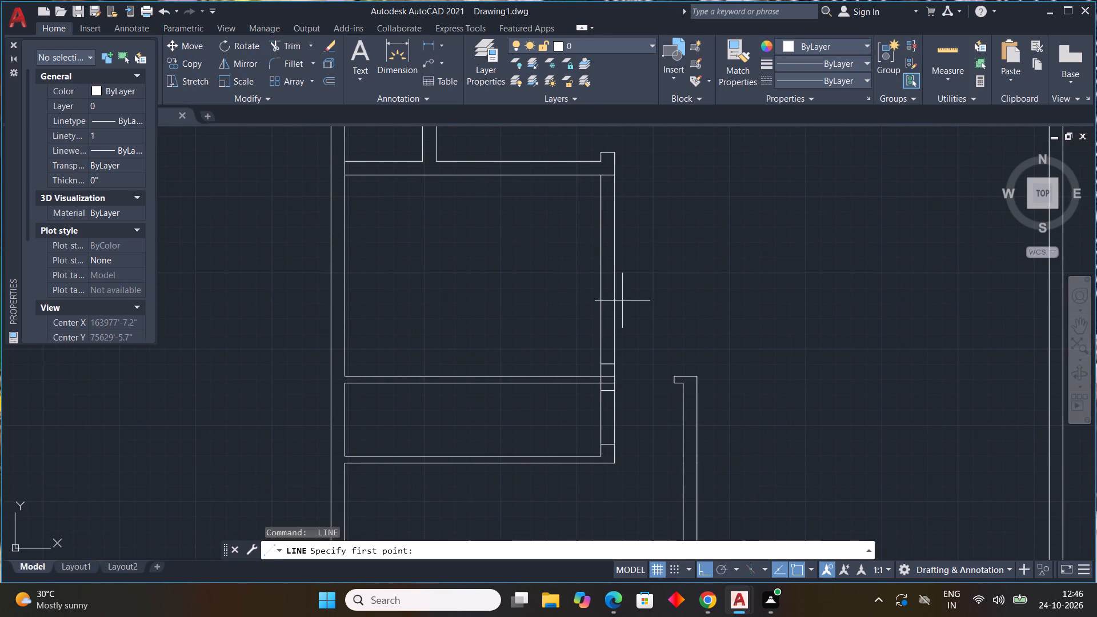
{"action": "left_click", "coordinate": [616, 301]}
{"action": "left_click", "coordinate": [599, 304]}
{"action": "key", "text": "Escape"}
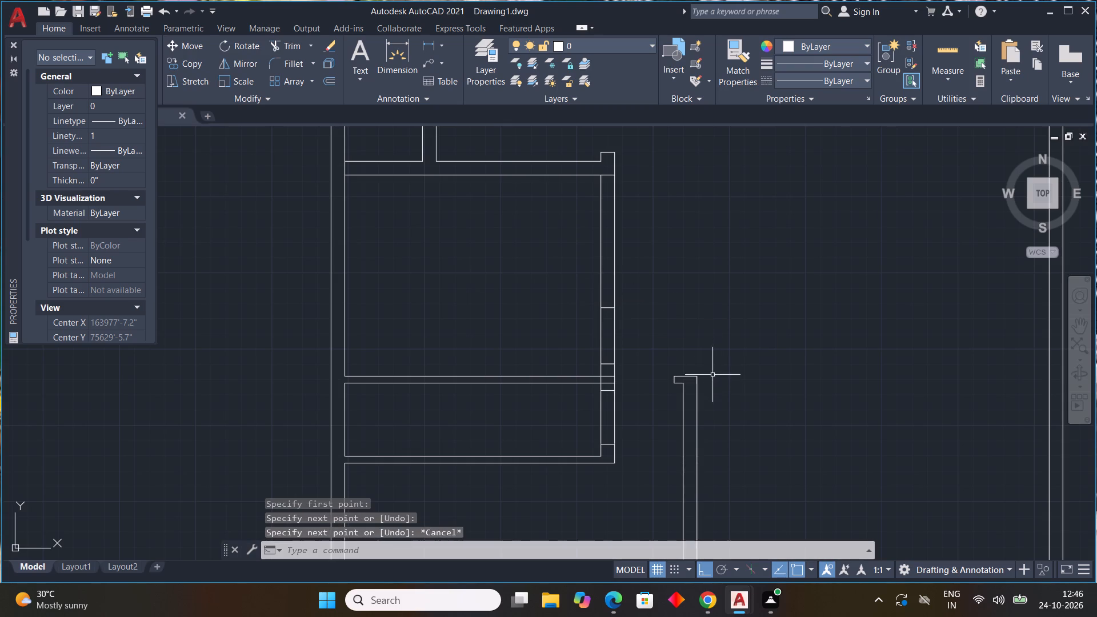
Trim the right partition between each pair of short lines to form two door openings, clearing the upper thin cross wall's junction.
{"action": "type", "text": "TR"}
{"action": "key", "text": "space"}
{"action": "left_click_drag", "start_coordinate": [577, 338], "coordinate": [619, 333]}
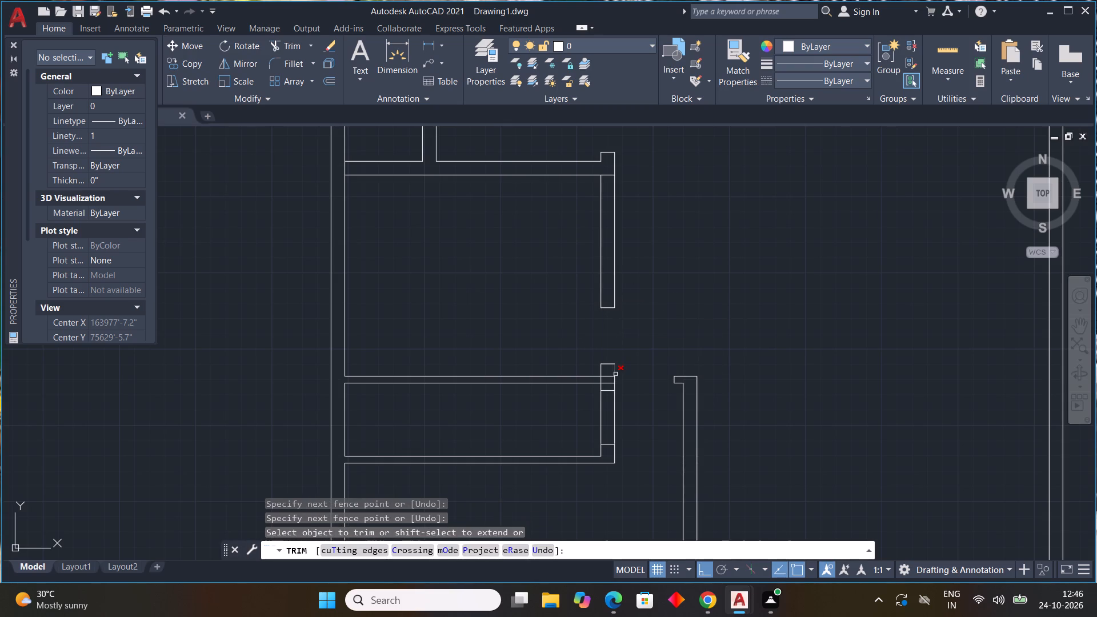
{"action": "scroll", "coordinate": [614, 375], "scroll_direction": "up", "scroll_amount": 2}
{"action": "left_click_drag", "start_coordinate": [599, 371], "coordinate": [595, 396]}
{"action": "left_click_drag", "start_coordinate": [594, 387], "coordinate": [578, 388]}
{"action": "left_click_drag", "start_coordinate": [595, 389], "coordinate": [595, 395]}
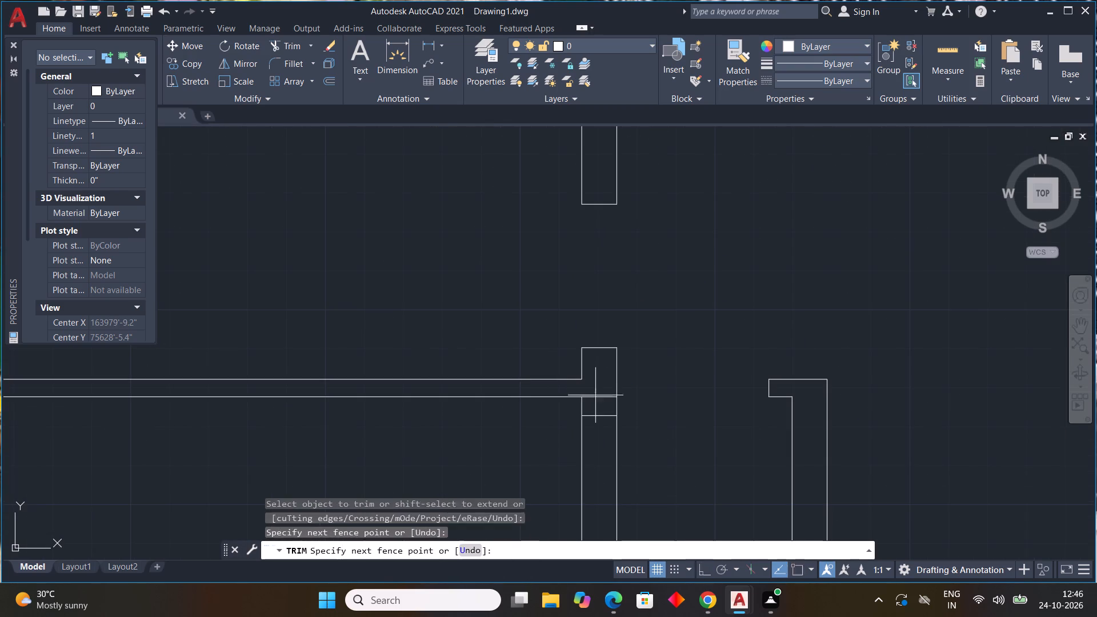
{"action": "left_click_drag", "start_coordinate": [595, 395], "coordinate": [595, 404]}
{"action": "scroll", "coordinate": [652, 402], "scroll_direction": "down", "scroll_amount": 2}
{"action": "middle_click_drag", "start_coordinate": [656, 412], "coordinate": [639, 373]}
{"action": "left_click_drag", "start_coordinate": [642, 391], "coordinate": [635, 393]}
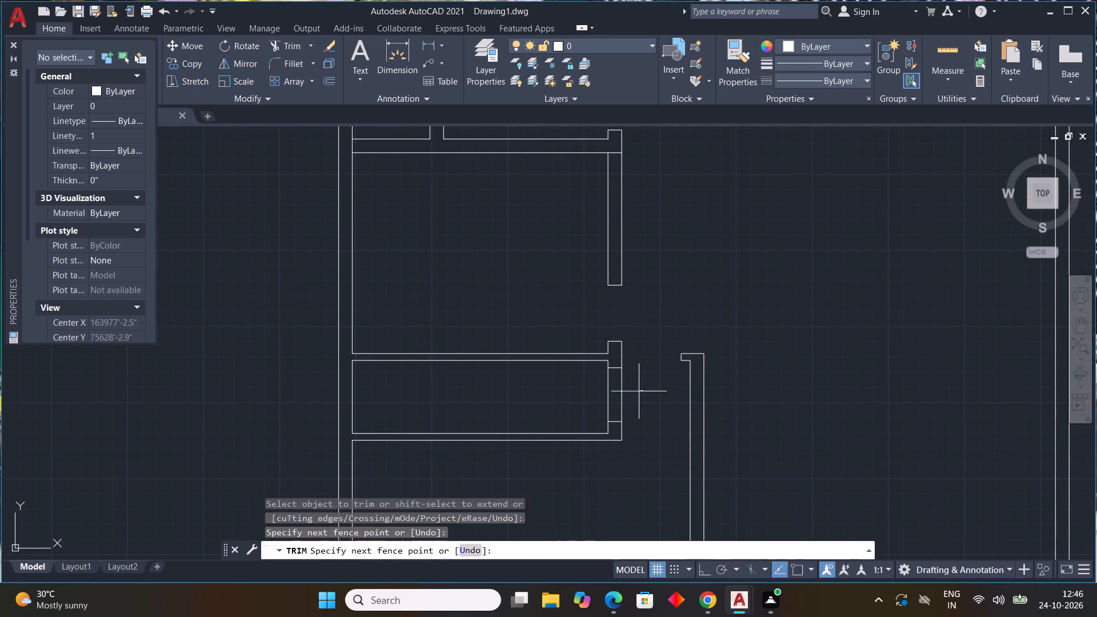
{"action": "left_click_drag", "start_coordinate": [635, 393], "coordinate": [572, 407]}
Trim the line crossing the right partition's thickness at its junction with the thicker cross wall above the upper door opening.
{"action": "middle_click_drag", "start_coordinate": [509, 413], "coordinate": [521, 419]}
{"action": "scroll", "coordinate": [509, 417], "scroll_direction": "down", "scroll_amount": 1}
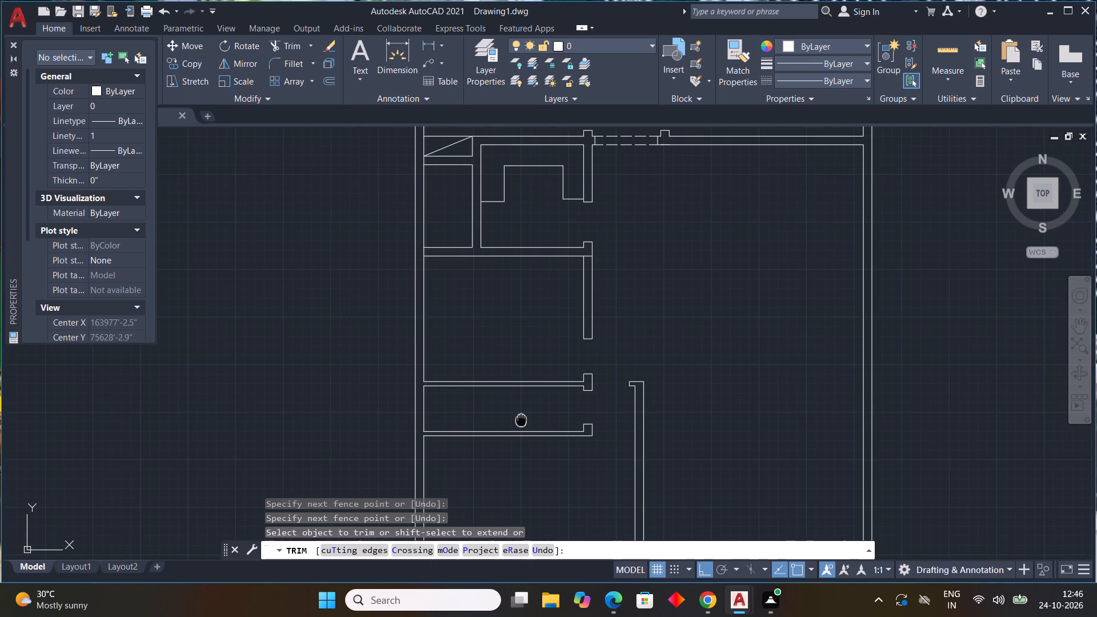
{"action": "middle_click_drag", "start_coordinate": [521, 419], "coordinate": [523, 418]}
{"action": "scroll", "coordinate": [529, 412], "scroll_direction": "up", "scroll_amount": 1}
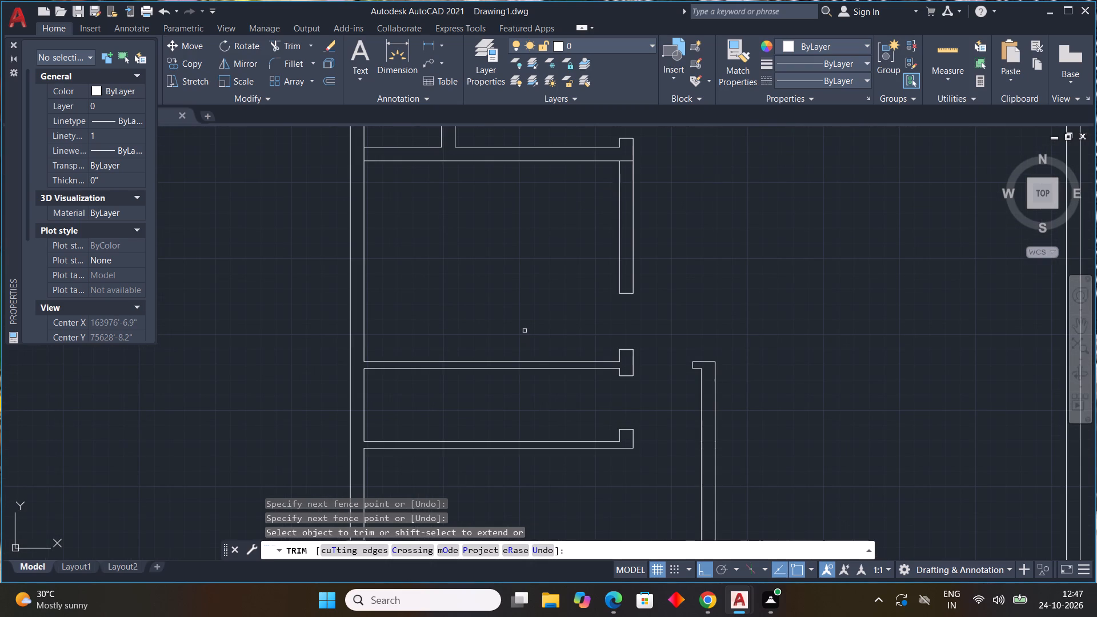
{"action": "left_click", "coordinate": [628, 165]}
{"action": "scroll", "coordinate": [692, 199], "scroll_direction": "down", "scroll_amount": 2}
{"action": "middle_click_drag", "start_coordinate": [702, 215], "coordinate": [683, 204]}
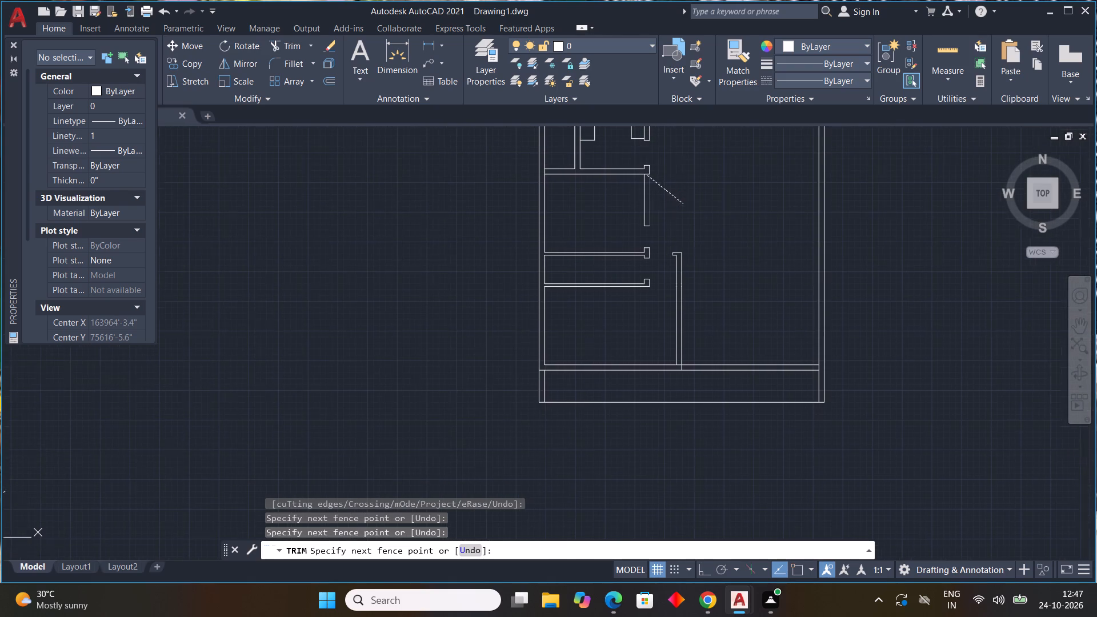
{"action": "scroll", "coordinate": [647, 169], "scroll_direction": "up", "scroll_amount": 2}
{"action": "left_click", "coordinate": [649, 180]}
{"action": "scroll", "coordinate": [695, 226], "scroll_direction": "down", "scroll_amount": 1}
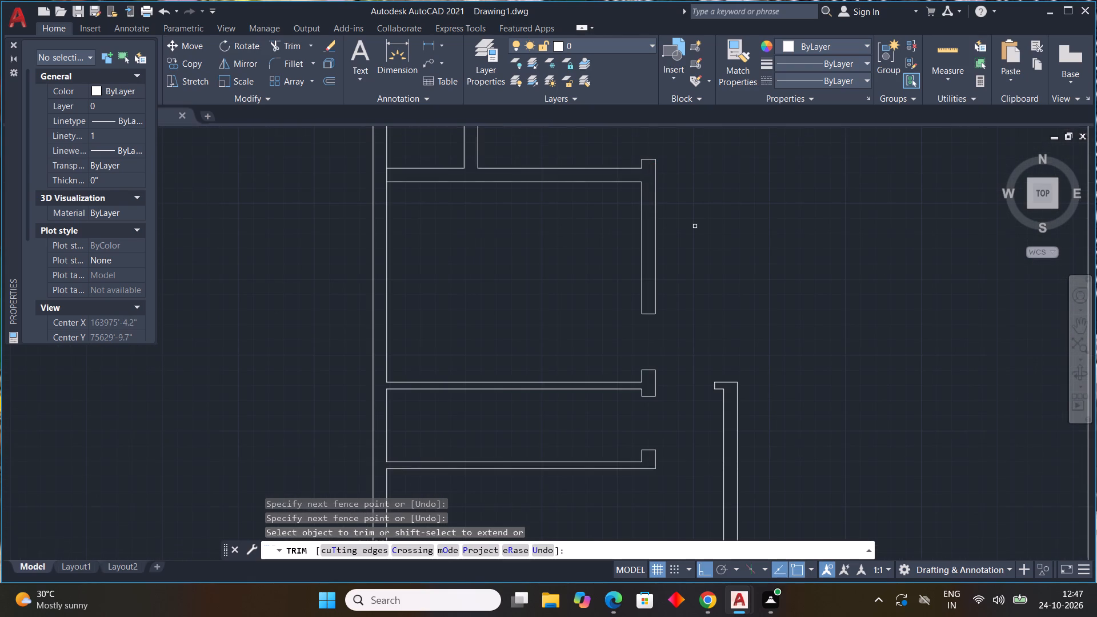
Trim the bottom cross wall's lines inside and to the right of the new 9" vertical wall, leaving a clean corner.
{"action": "middle_click_drag", "start_coordinate": [780, 285], "coordinate": [672, 255]}
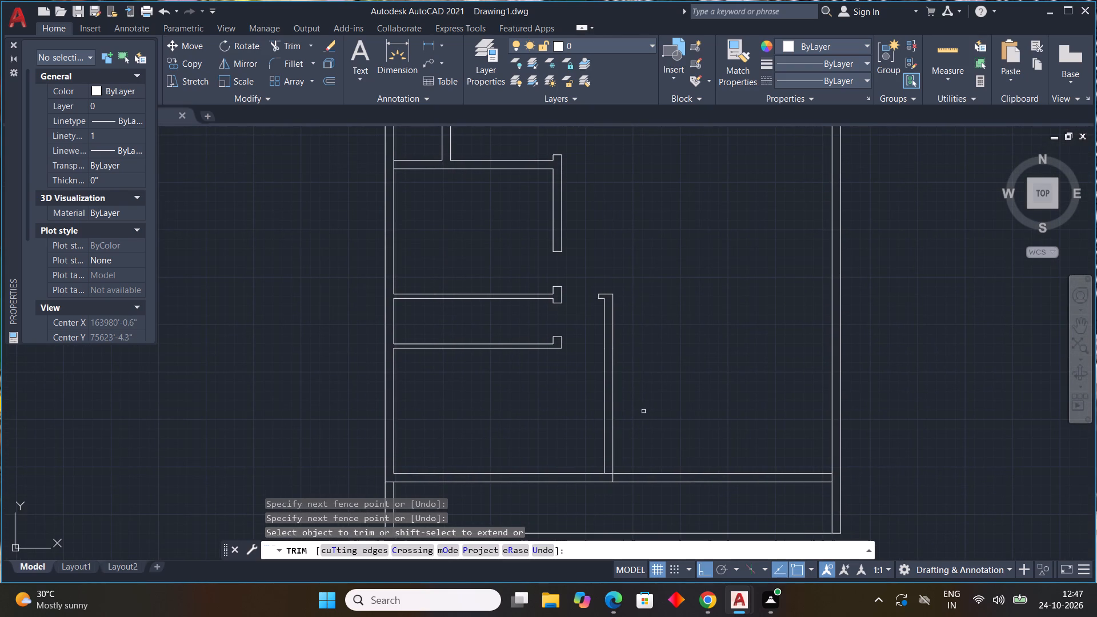
{"action": "left_click", "coordinate": [607, 475]}
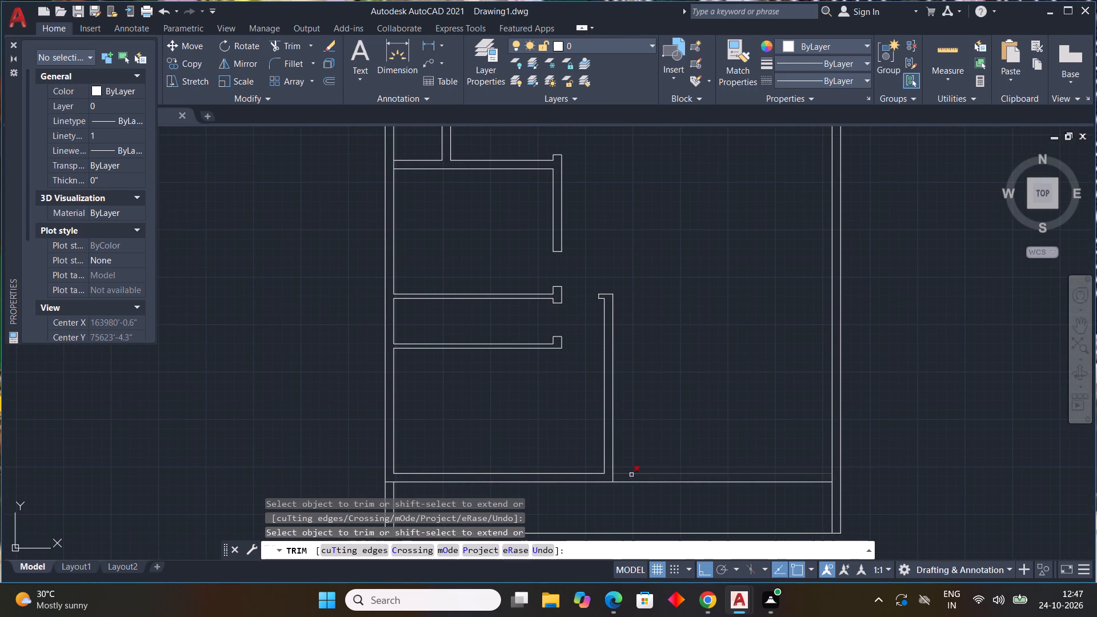
{"action": "scroll", "coordinate": [678, 454], "scroll_direction": "down", "scroll_amount": 2}
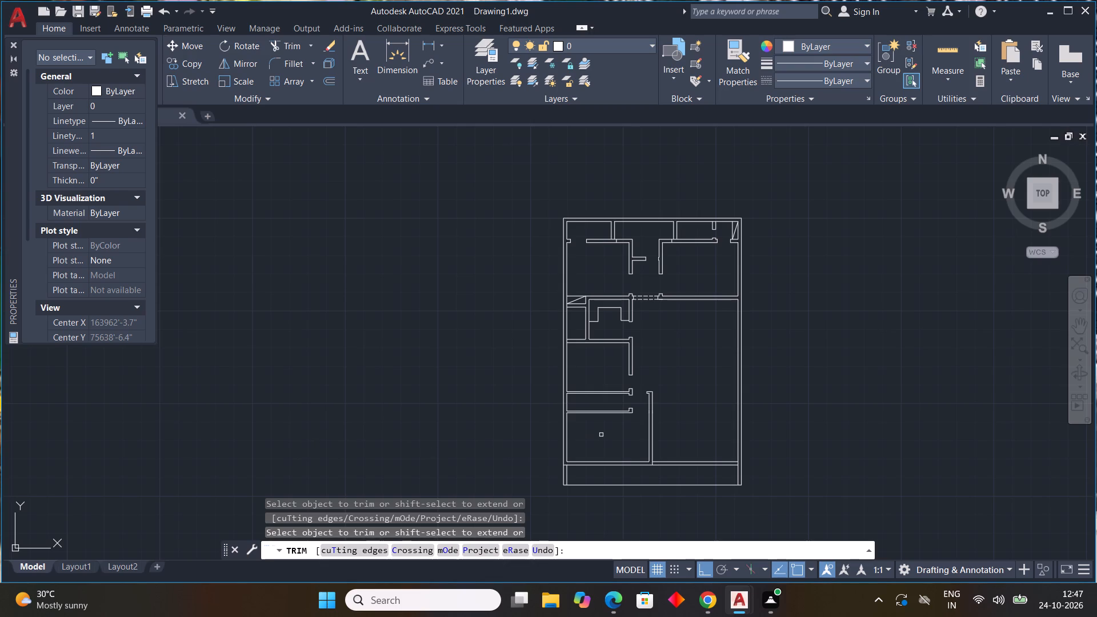
{"action": "middle_click_drag", "start_coordinate": [696, 426], "coordinate": [596, 368]}
{"action": "scroll", "coordinate": [599, 415], "scroll_direction": "up", "scroll_amount": 2}
{"action": "left_click_drag", "start_coordinate": [591, 421], "coordinate": [573, 352]}
{"action": "key", "text": "Escape"}
{"action": "key", "text": "Escape"}
{"action": "key", "text": "Escape"}
{"action": "key", "text": "Escape"}
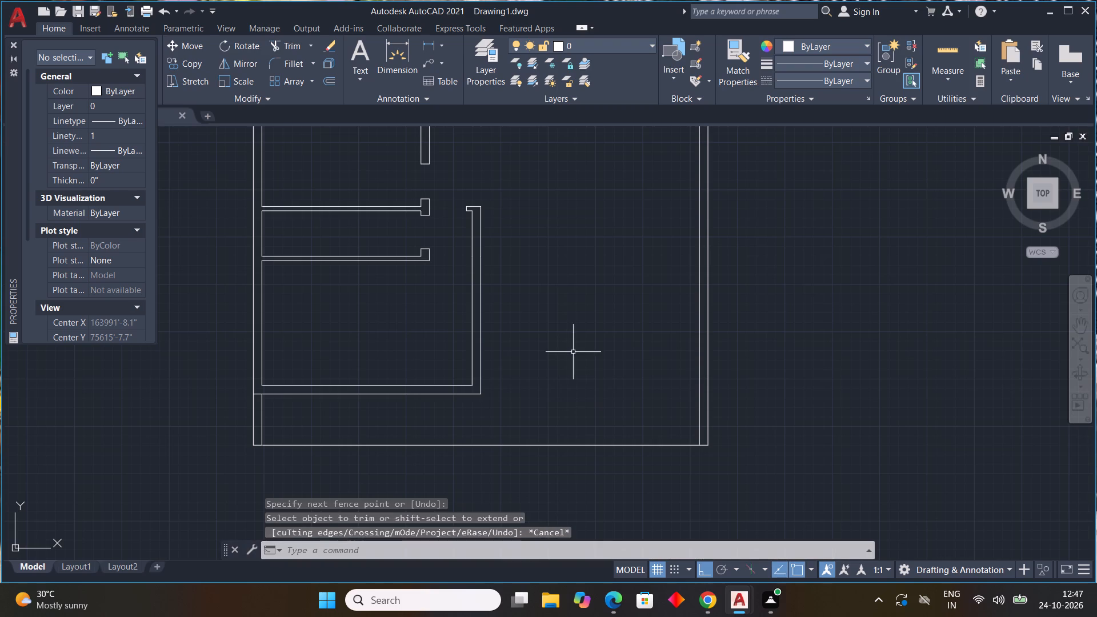
Draw two short lines across the 9" vertical wall's thickness, one just above its bottom corner and one farther up.
{"action": "key", "text": "l"}
{"action": "key", "text": "space"}
{"action": "scroll", "coordinate": [466, 383], "scroll_direction": "up", "scroll_amount": 2}
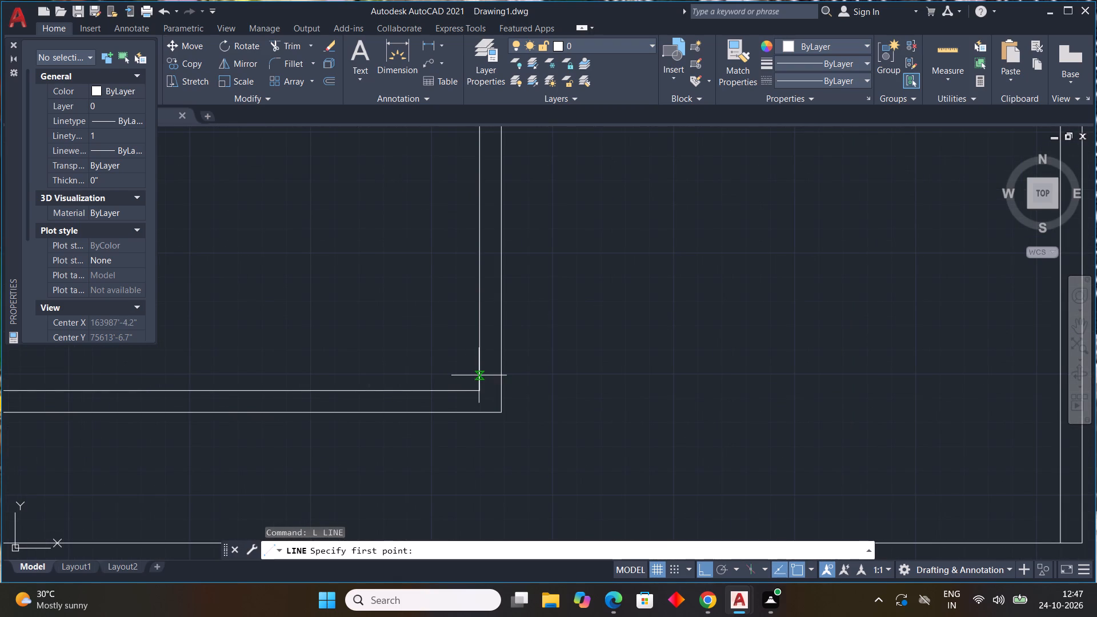
{"action": "left_click", "coordinate": [479, 375]}
{"action": "left_click", "coordinate": [505, 373]}
{"action": "key", "text": "Escape"}
{"action": "key", "text": "space"}
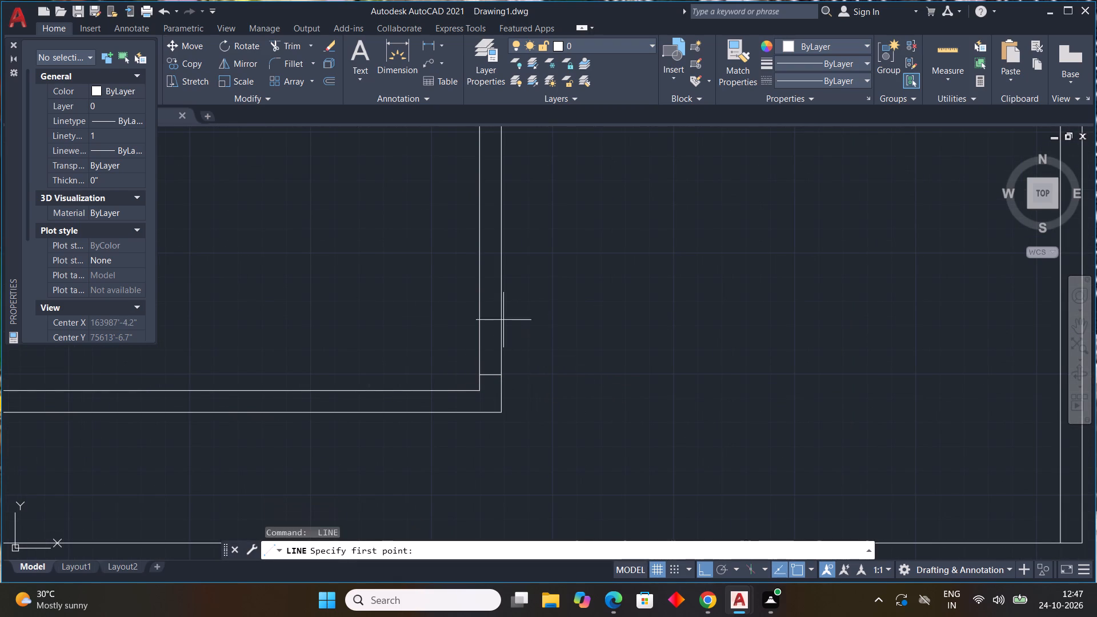
{"action": "left_click", "coordinate": [481, 281]}
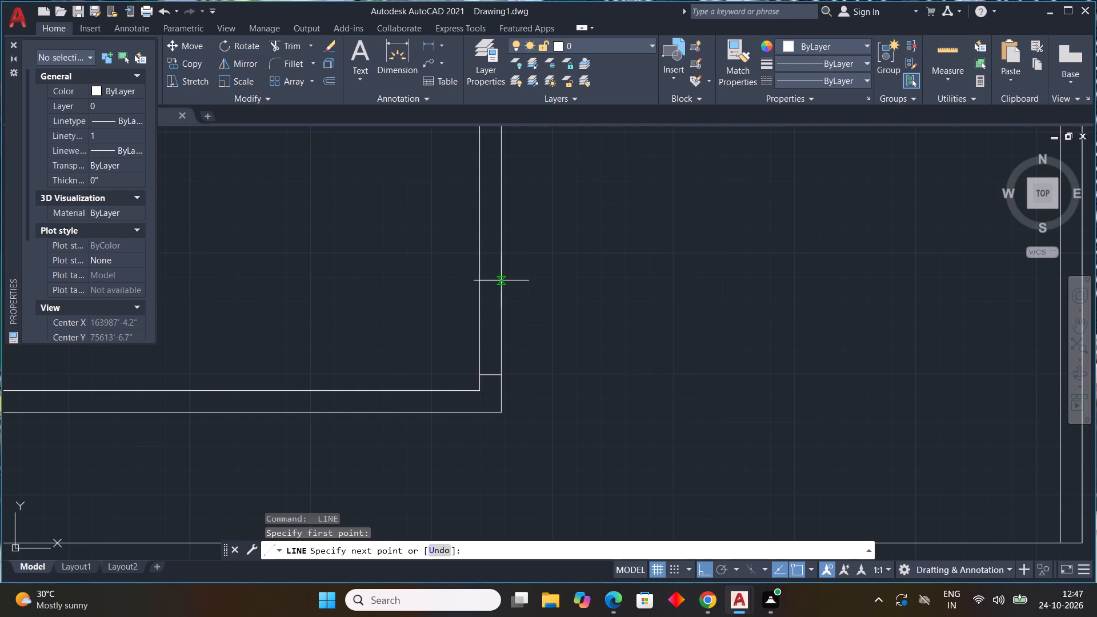
{"action": "left_click", "coordinate": [499, 279]}
{"action": "key", "text": "Escape"}
Trim the 9" vertical wall's inner face line between the two short lines near its bottom corner.
{"action": "key", "text": "t"}
{"action": "type", "text": "R"}
{"action": "key", "text": "space"}
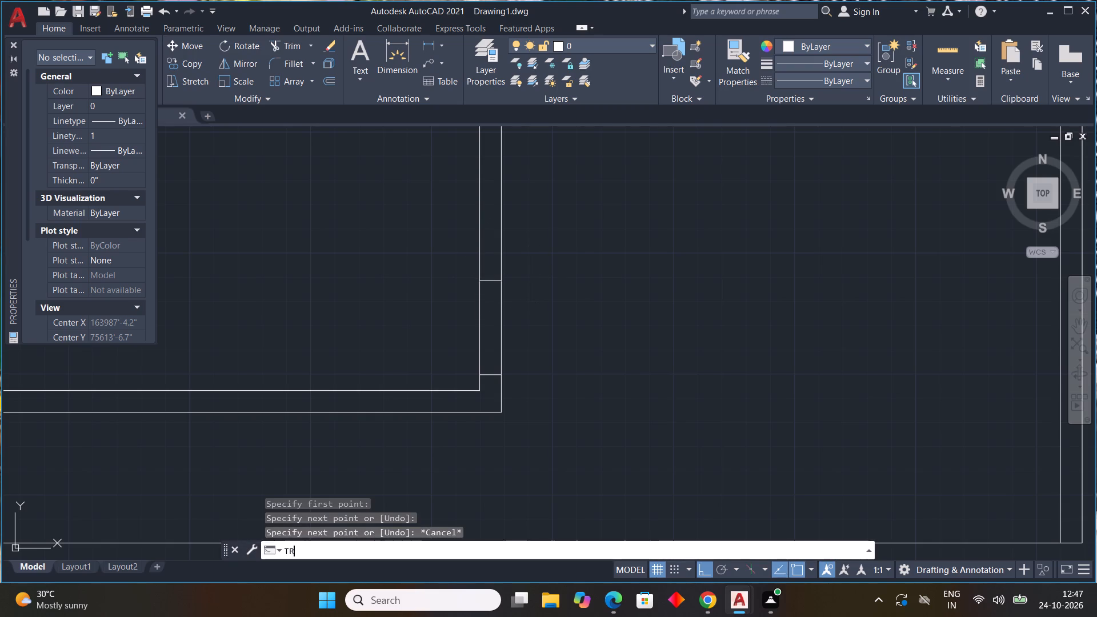
{"action": "left_click_drag", "start_coordinate": [490, 326], "coordinate": [426, 327]}
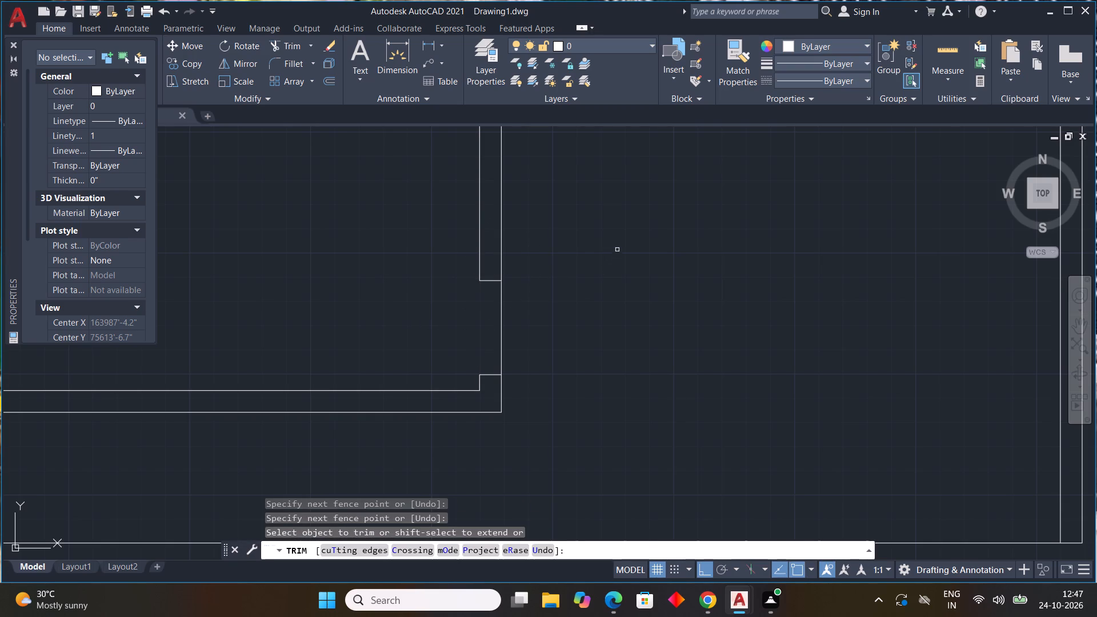
{"action": "key", "text": "Escape"}
{"action": "key", "text": "Escape"}
{"action": "key", "text": "Escape"}
{"action": "key", "text": "Escape"}
Offset the left outer wall's inner face 4'8" to the right between the two thin cross walls.
{"action": "scroll", "coordinate": [610, 251], "scroll_direction": "down", "scroll_amount": 3}
{"action": "middle_click_drag", "start_coordinate": [605, 266], "coordinate": [606, 317]}
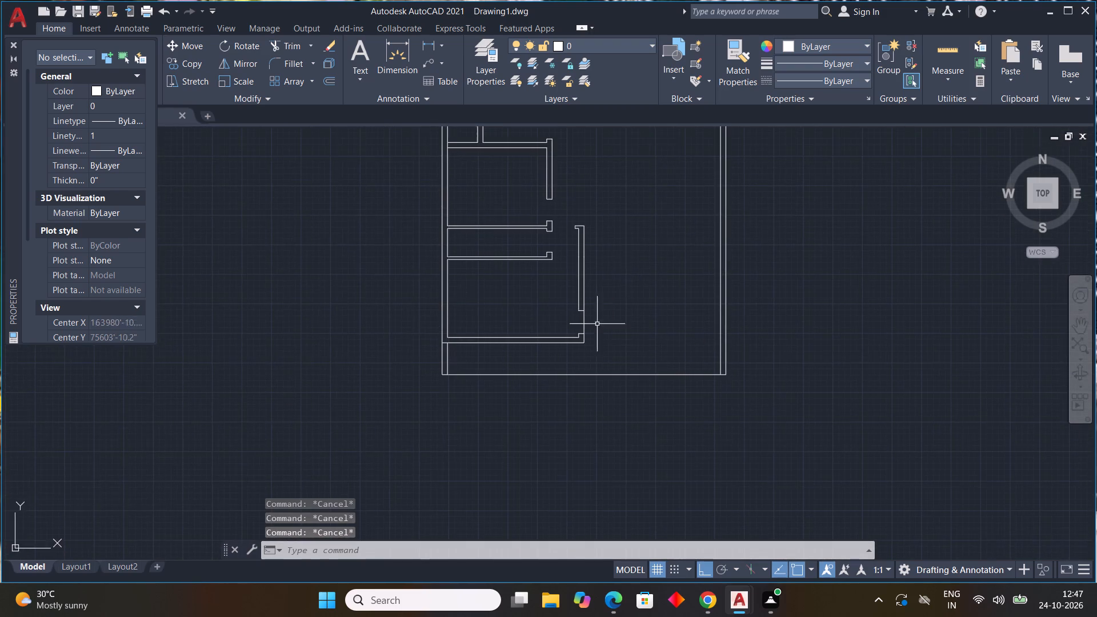
{"action": "scroll", "coordinate": [458, 257], "scroll_direction": "up", "scroll_amount": 2}
{"action": "middle_click_drag", "start_coordinate": [460, 266], "coordinate": [462, 351]}
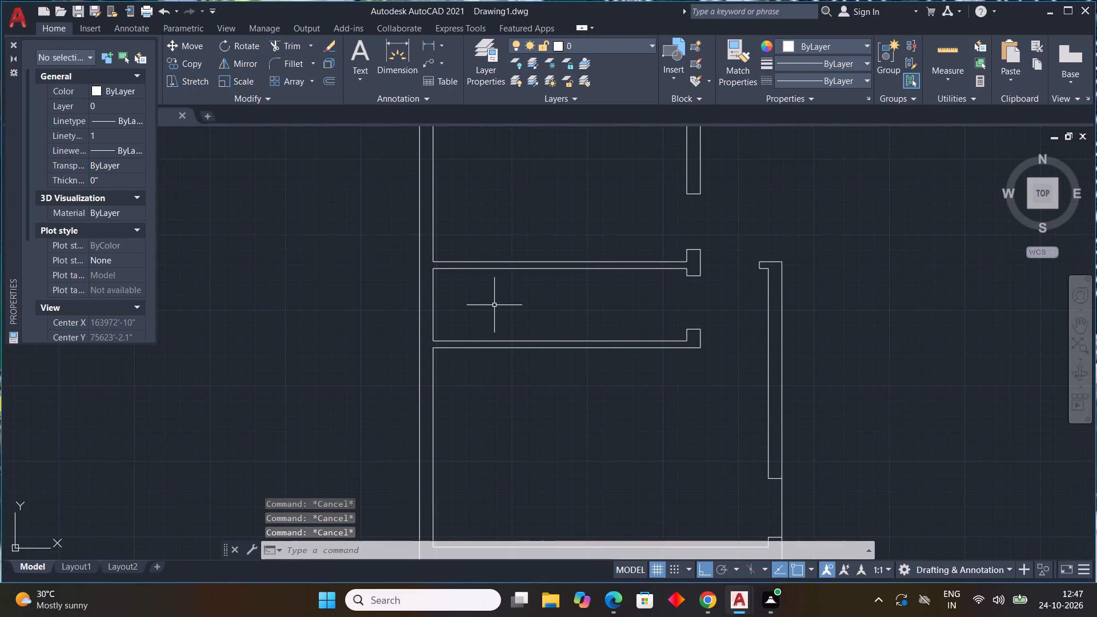
{"action": "type", "text": "OFF"}
{"action": "key", "text": "space"}
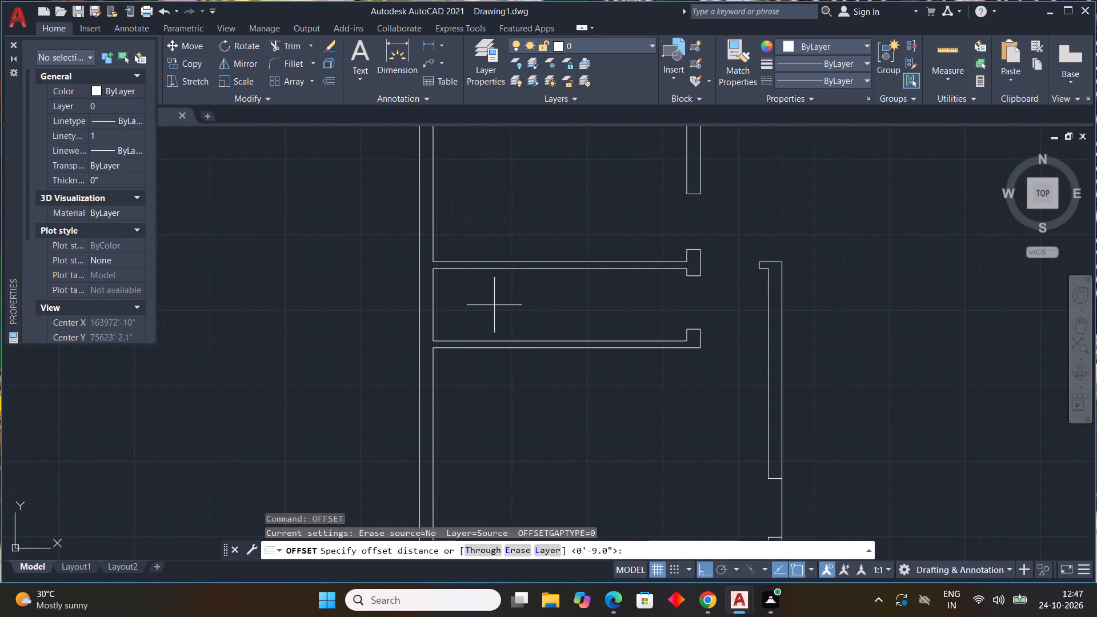
{"action": "type", "text": "4'"}
{"action": "key", "text": "8"}
{"action": "key", "text": "shift+quotedbl"}
{"action": "key", "text": "Return"}
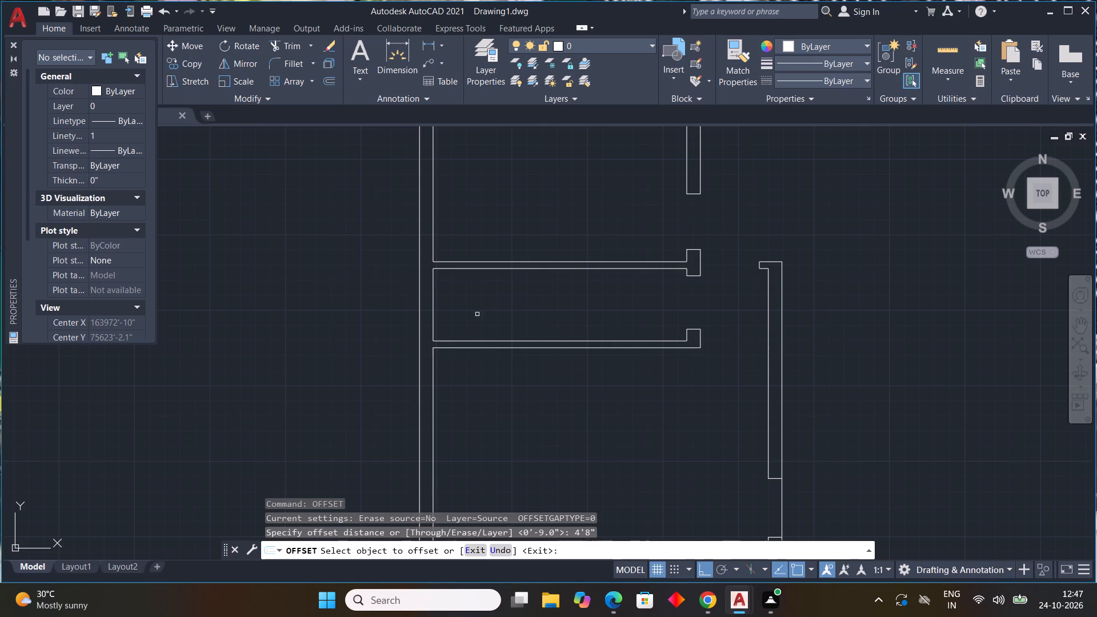
{"action": "left_click", "coordinate": [435, 319]}
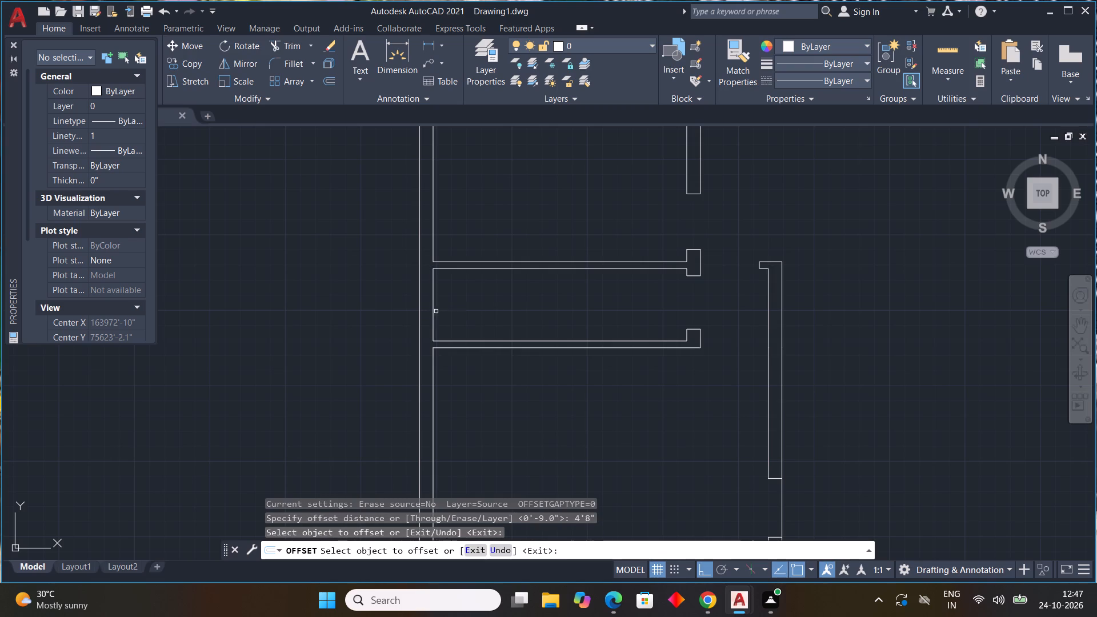
{"action": "left_click_drag", "start_coordinate": [433, 311], "coordinate": [457, 312]}
{"action": "left_click", "coordinate": [501, 302]}
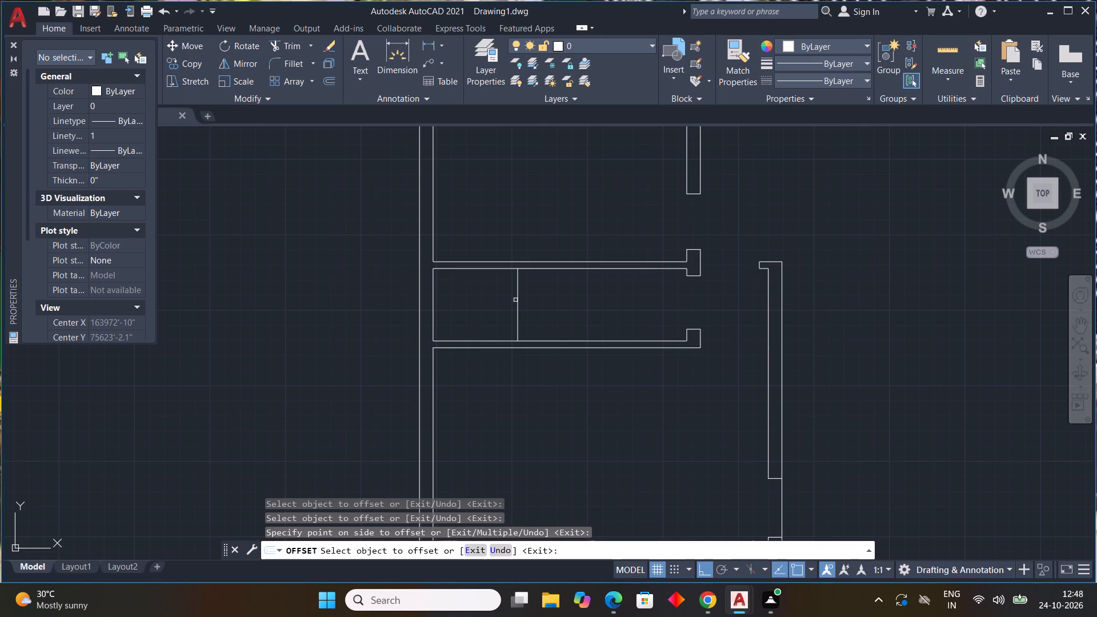
{"action": "key", "text": "Escape"}
{"action": "key", "text": "Escape"}
{"action": "key", "text": "Escape"}
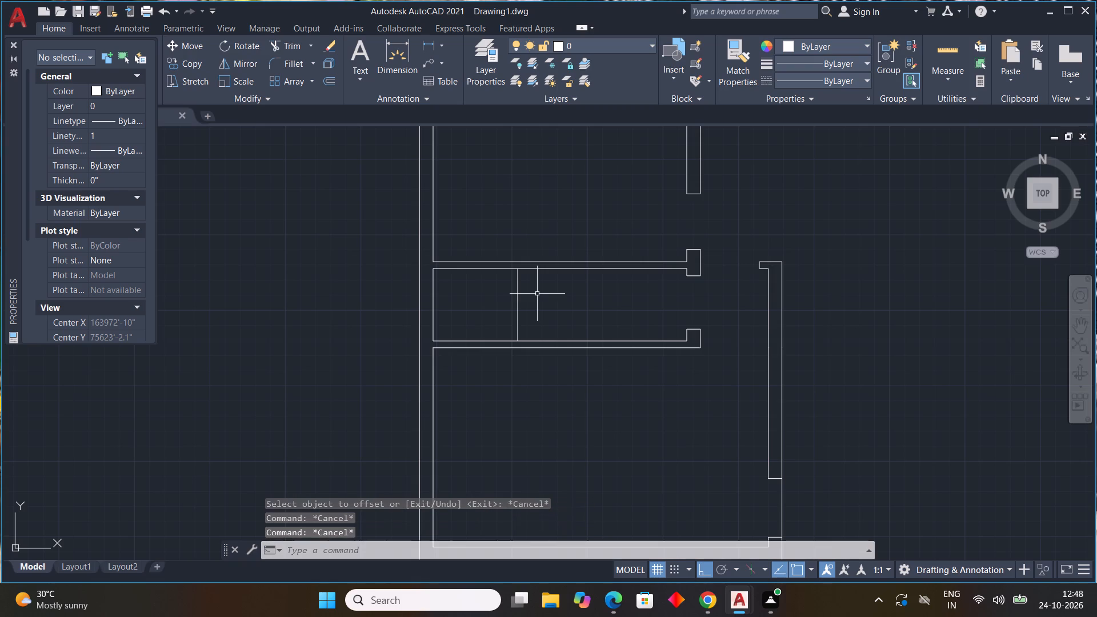
Offset the new partition line 4.5" to the right to form a double-line wall in the narrow room.
{"action": "key", "text": "space"}
{"action": "type", "text": "4.5\""}
{"action": "key", "text": "Return"}
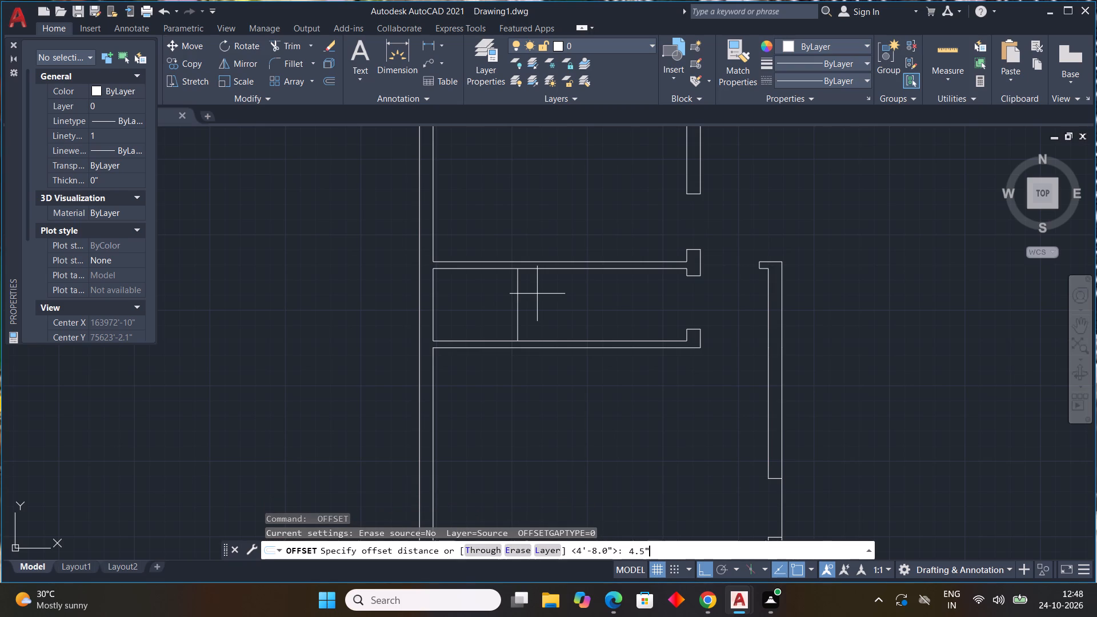
{"action": "left_click", "coordinate": [519, 289]}
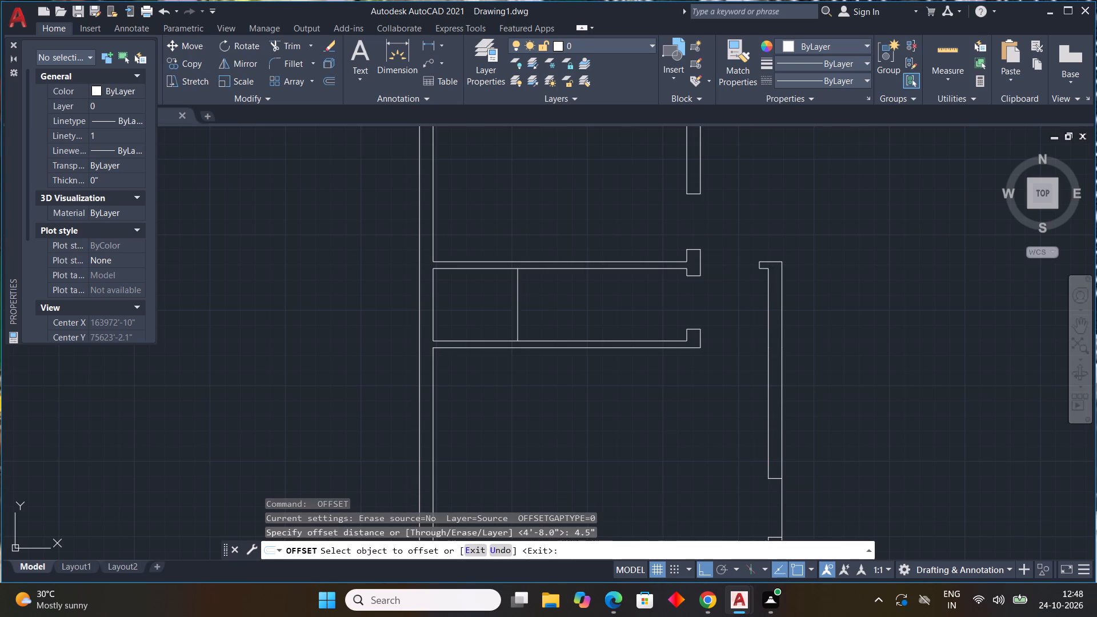
{"action": "left_click_drag", "start_coordinate": [535, 294], "coordinate": [542, 294]}
{"action": "key", "text": "Escape"}
{"action": "key", "text": "Escape"}
{"action": "key", "text": "Escape"}
{"action": "key", "text": "Escape"}
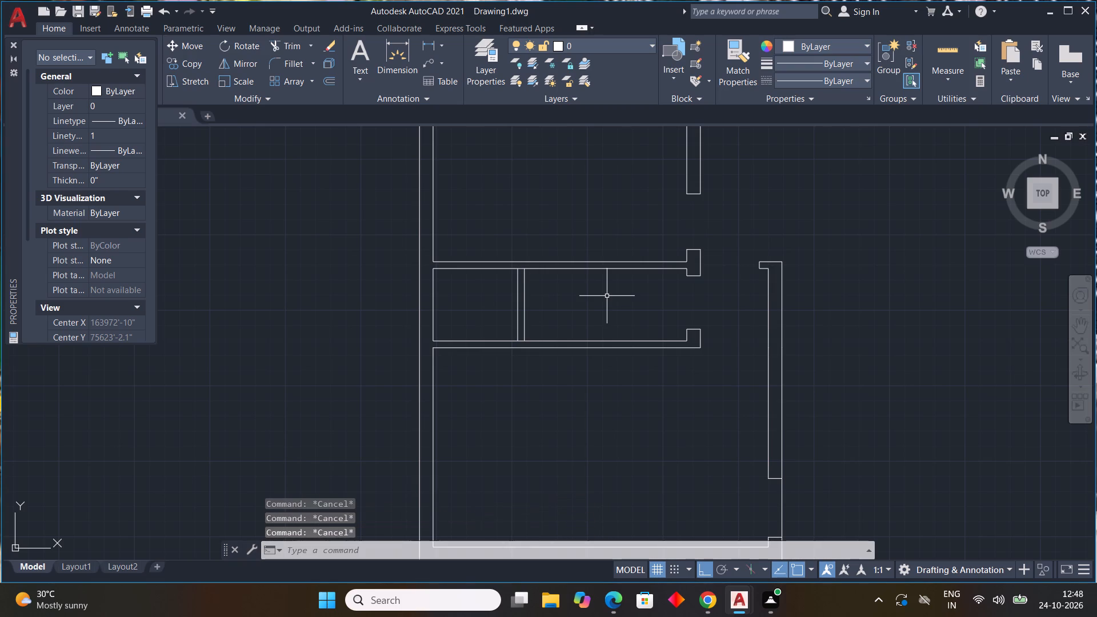
{"action": "key", "text": "Escape"}
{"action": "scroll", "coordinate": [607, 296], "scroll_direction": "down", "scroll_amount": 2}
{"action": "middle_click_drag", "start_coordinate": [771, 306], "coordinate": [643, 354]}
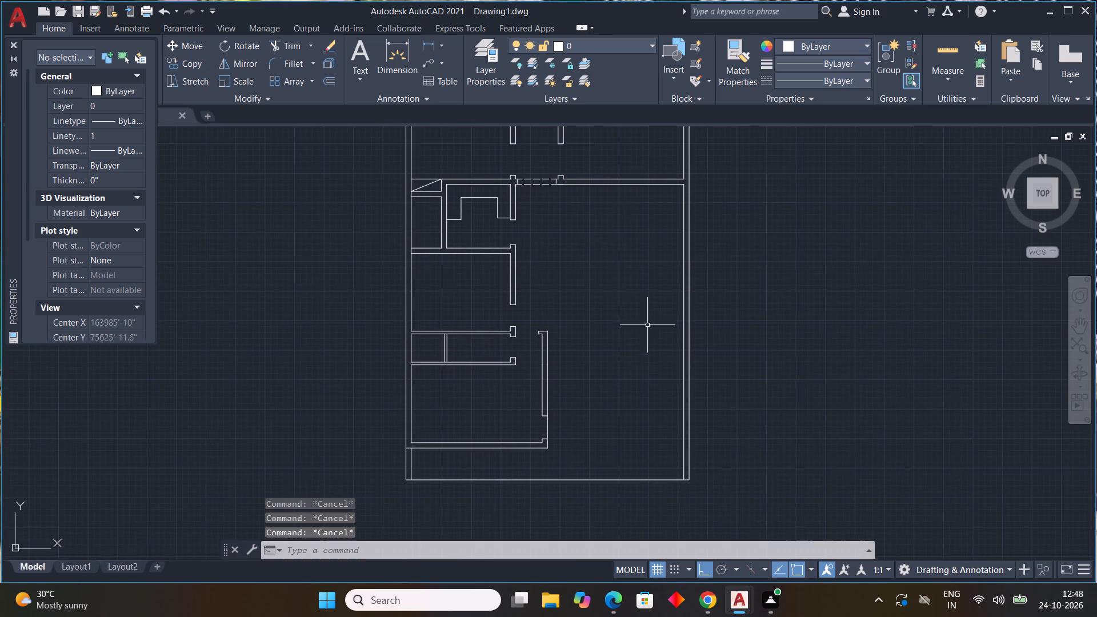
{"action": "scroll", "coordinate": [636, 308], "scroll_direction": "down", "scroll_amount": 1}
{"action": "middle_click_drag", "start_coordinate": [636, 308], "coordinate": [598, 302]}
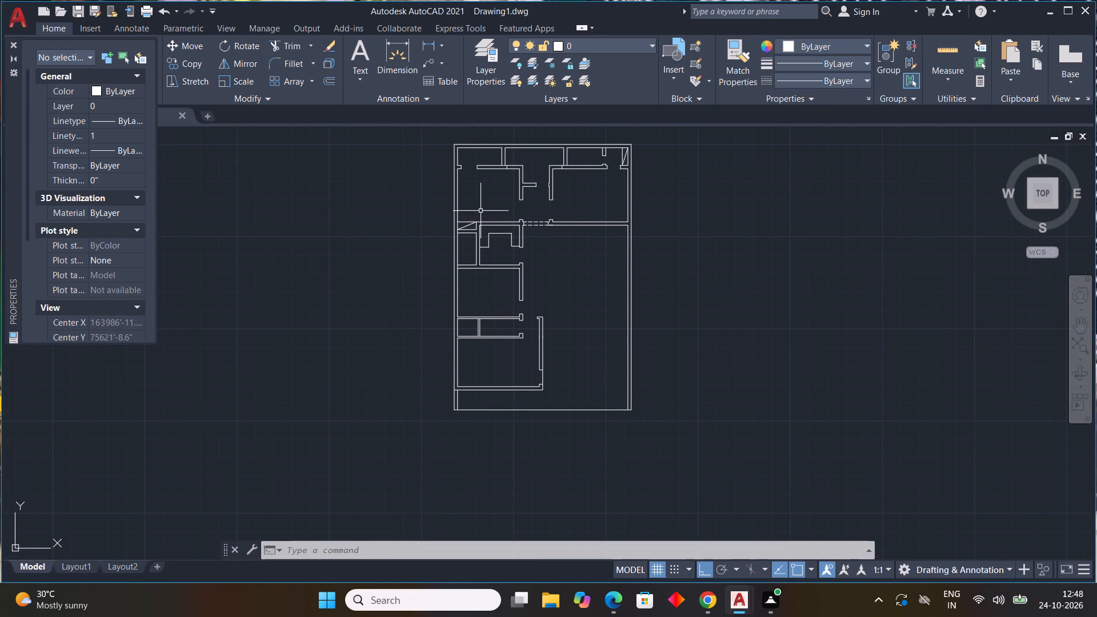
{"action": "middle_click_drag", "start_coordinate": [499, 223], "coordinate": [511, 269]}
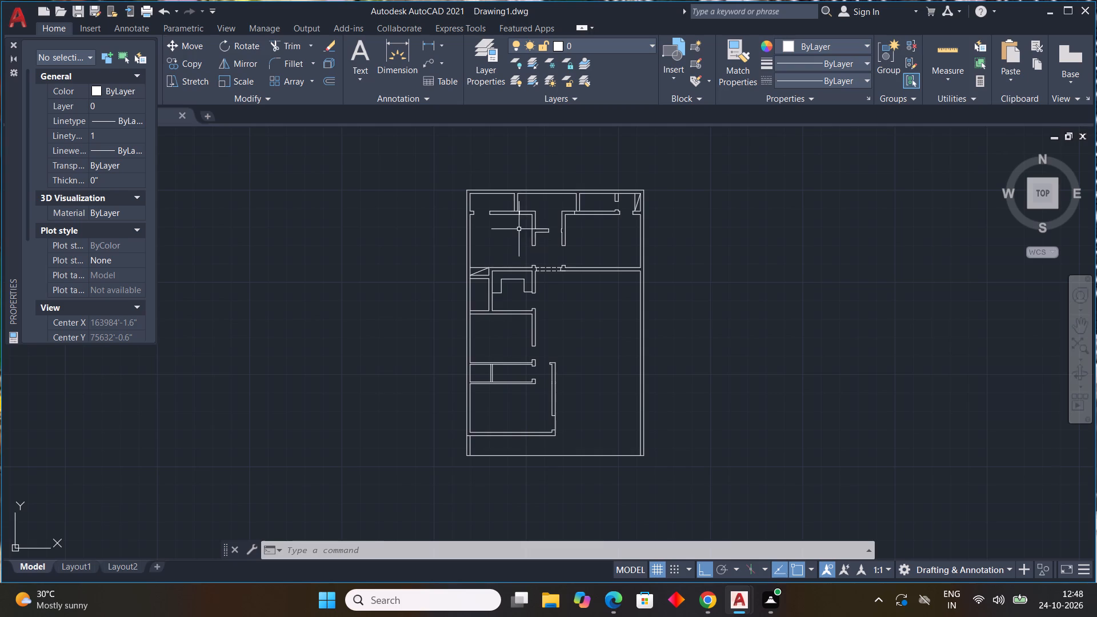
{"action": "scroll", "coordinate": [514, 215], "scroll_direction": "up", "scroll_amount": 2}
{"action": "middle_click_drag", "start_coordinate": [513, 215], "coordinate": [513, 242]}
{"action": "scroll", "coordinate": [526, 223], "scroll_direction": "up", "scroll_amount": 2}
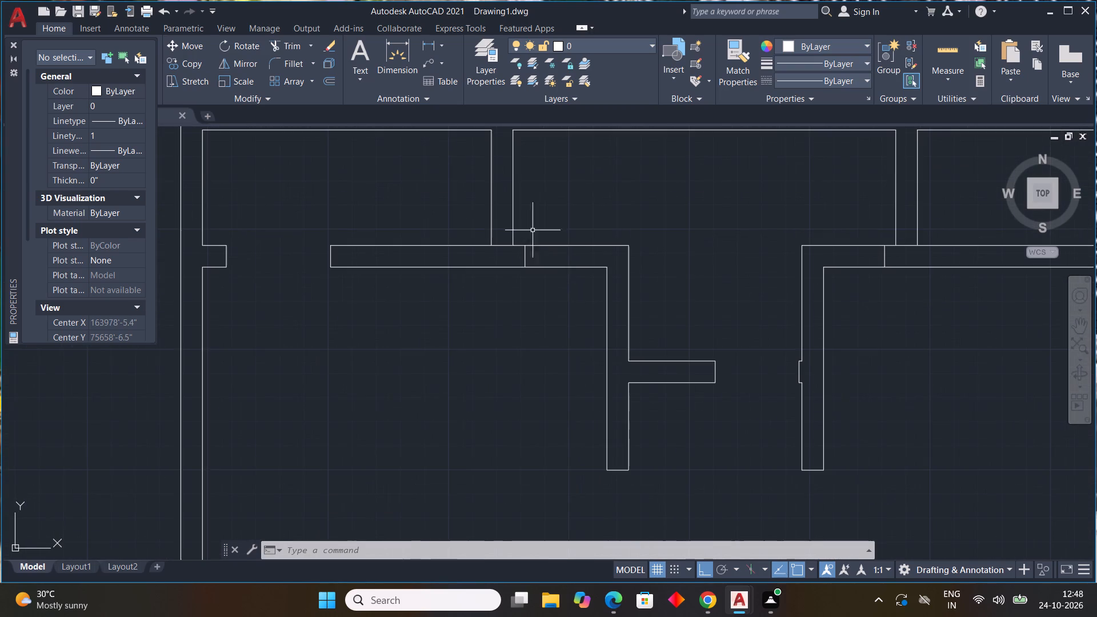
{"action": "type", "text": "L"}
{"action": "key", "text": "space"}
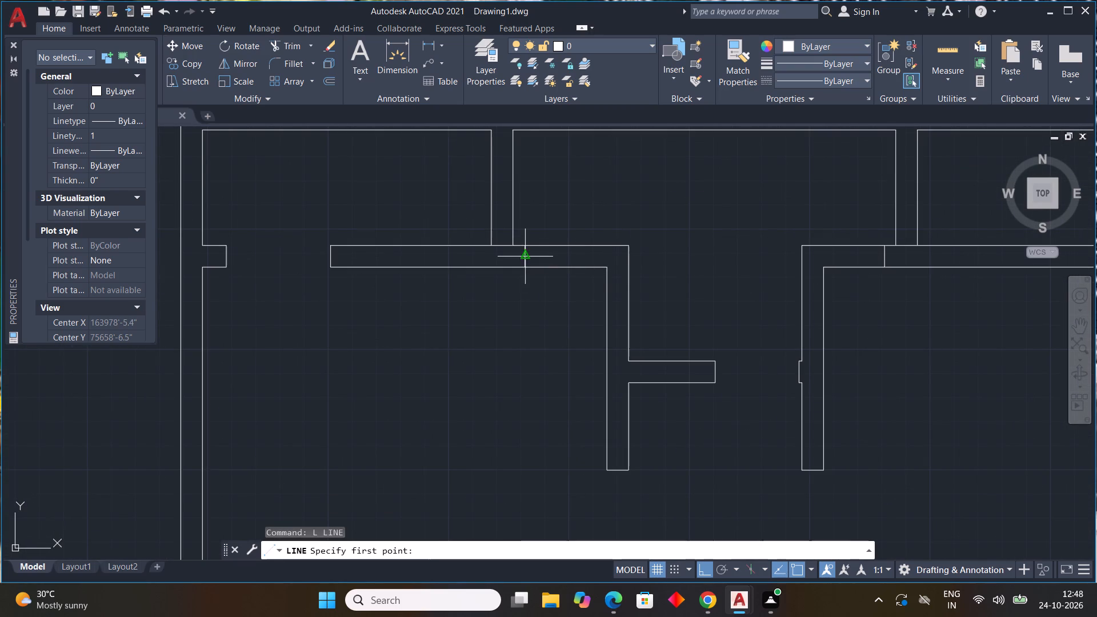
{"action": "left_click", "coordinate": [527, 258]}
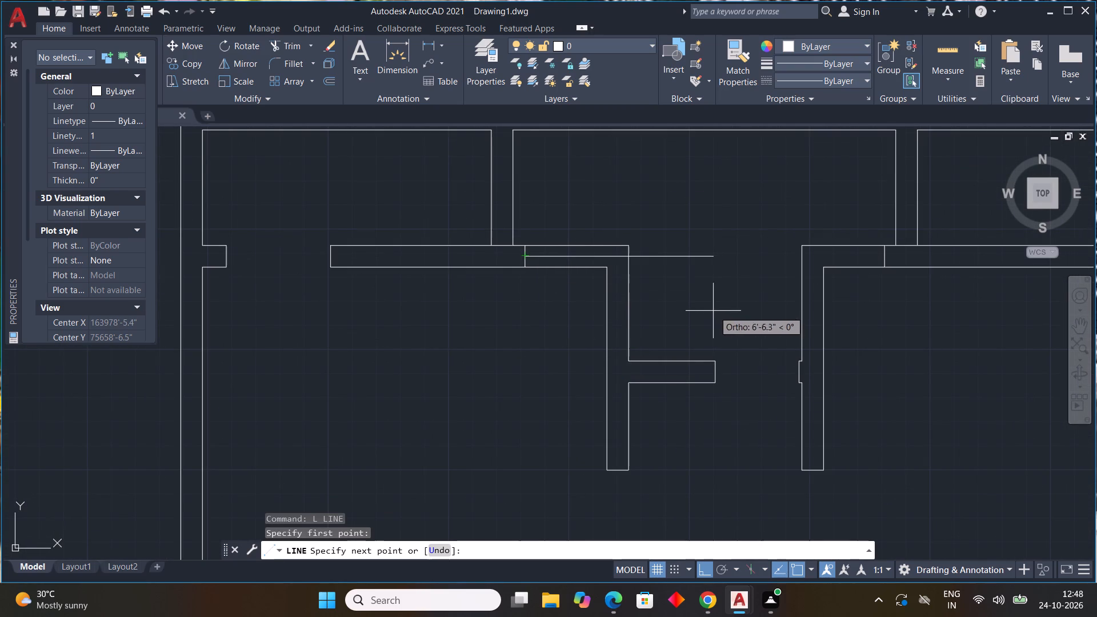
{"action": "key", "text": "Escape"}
Draw two level short lines across the facing vertical walls of the upper central passage, just above the short stub wall.
{"action": "type", "text": "L"}
{"action": "key", "text": "space"}
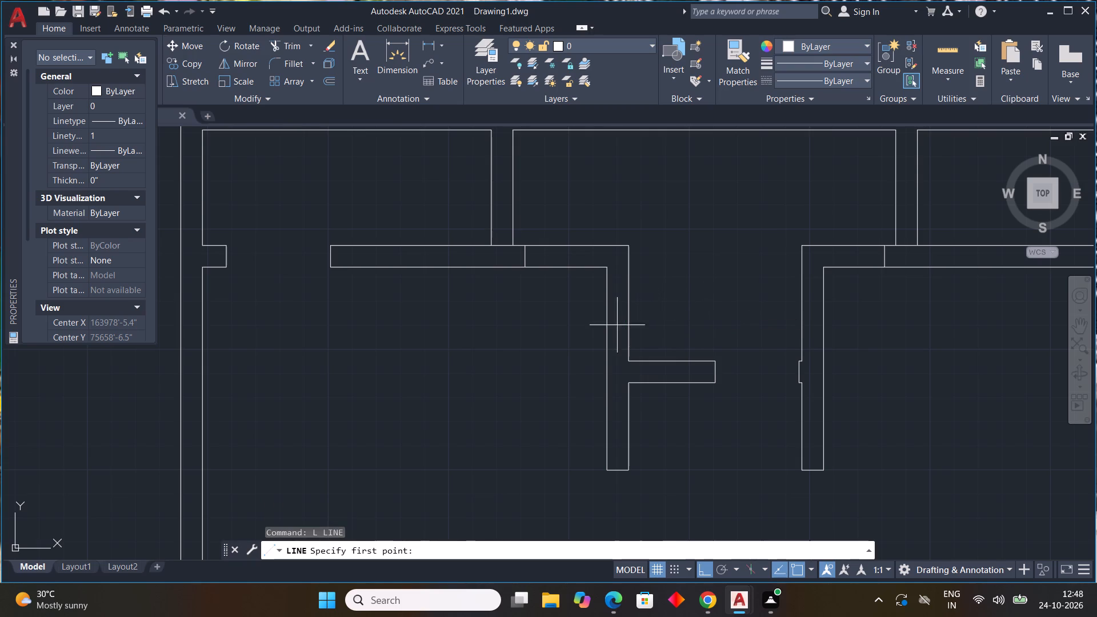
{"action": "left_click", "coordinate": [628, 340]}
{"action": "left_click", "coordinate": [610, 341]}
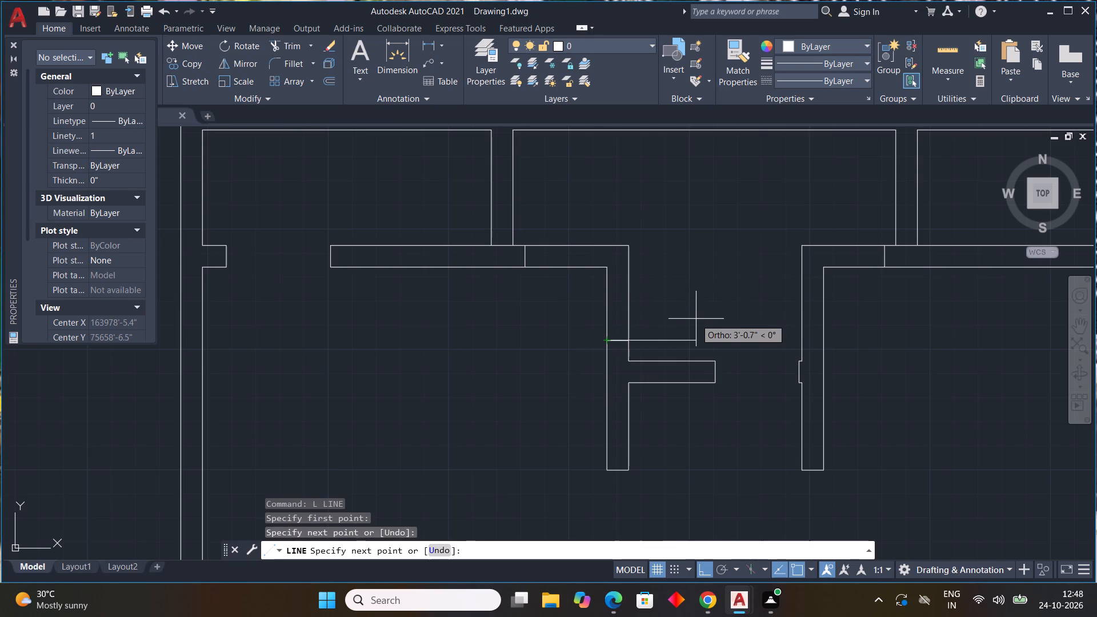
{"action": "key", "text": "grave"}
{"action": "key", "text": "Escape"}
{"action": "key", "text": "space"}
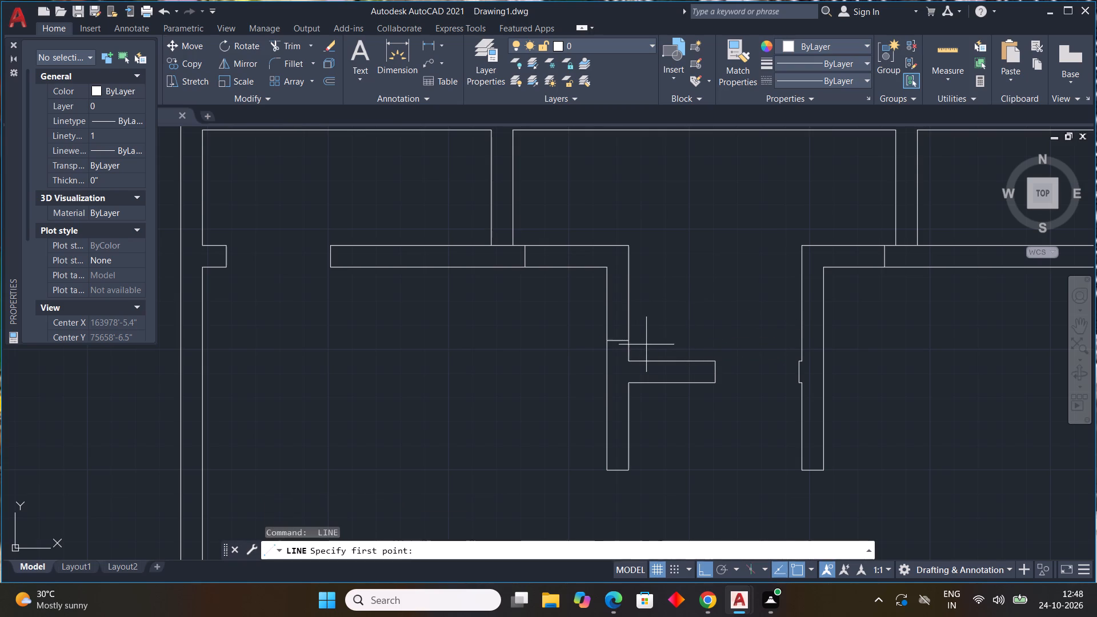
{"action": "left_click", "coordinate": [800, 342]}
{"action": "left_click_drag", "start_coordinate": [820, 342], "coordinate": [826, 342]}
{"action": "key", "text": "Escape"}
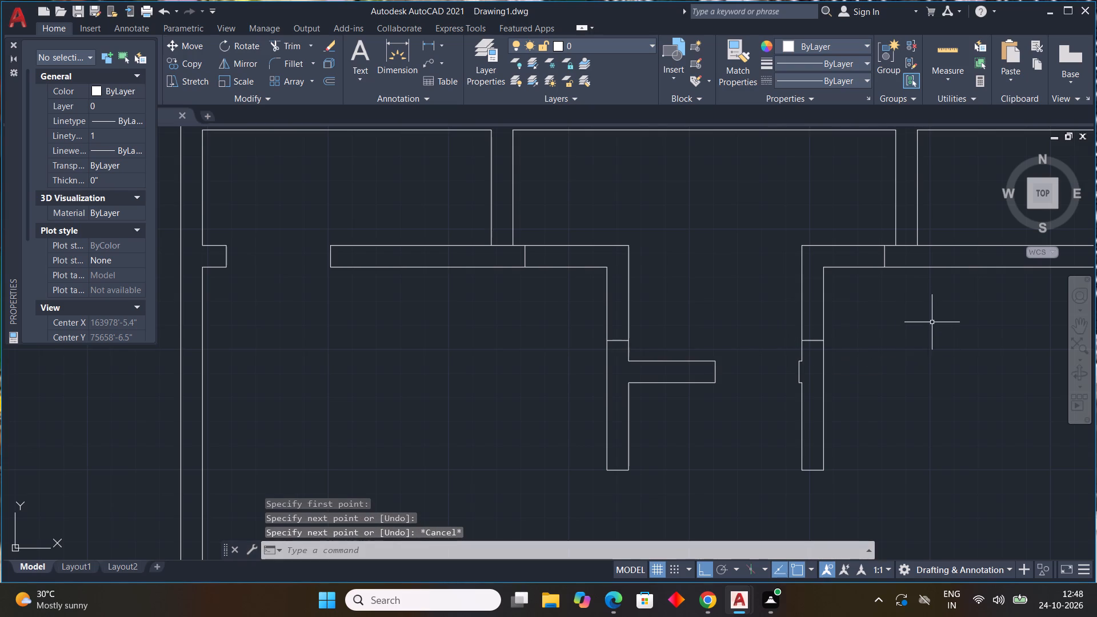
Draw an L-shaped centre line inside the passage's left corner wall, joining the midpoints of its two short cross lines.
{"action": "type", "text": "L"}
{"action": "key", "text": "space"}
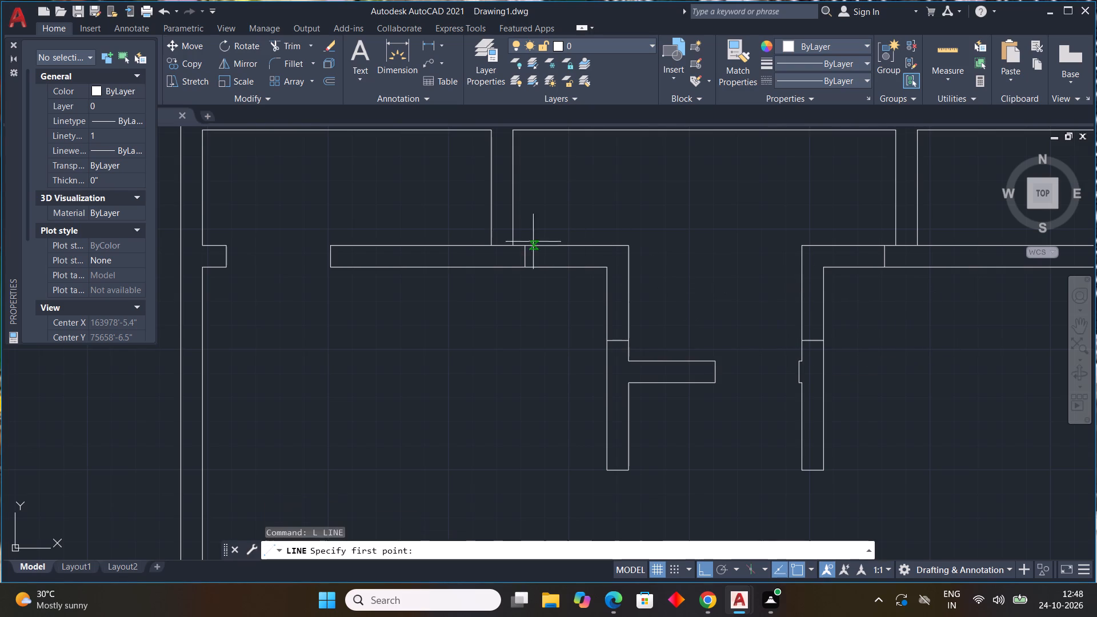
{"action": "left_click", "coordinate": [526, 258]}
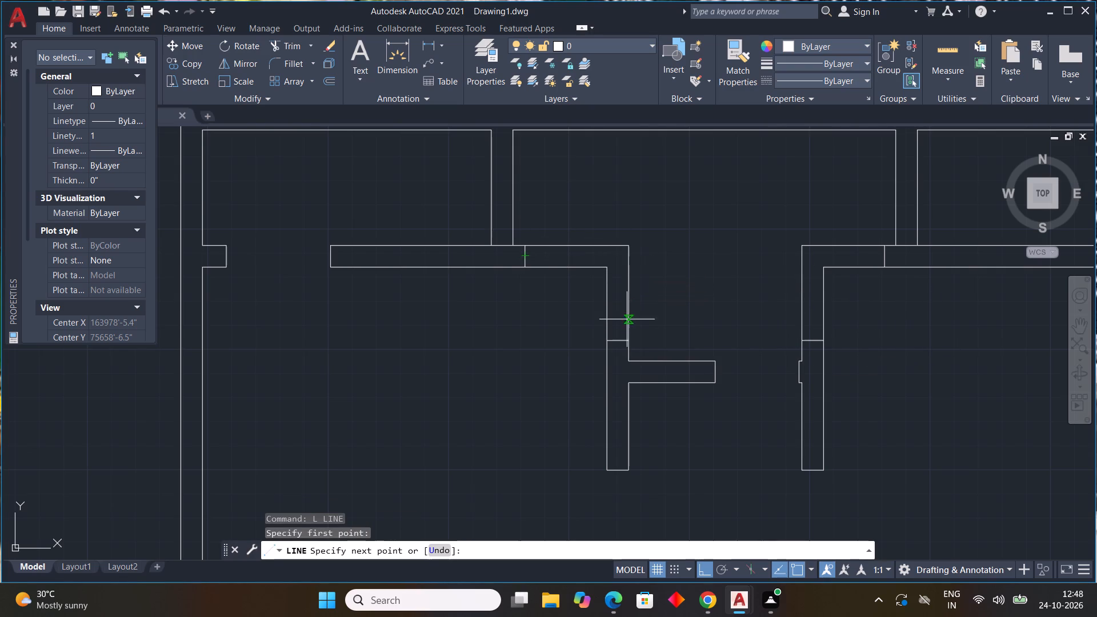
{"action": "left_click", "coordinate": [618, 257]}
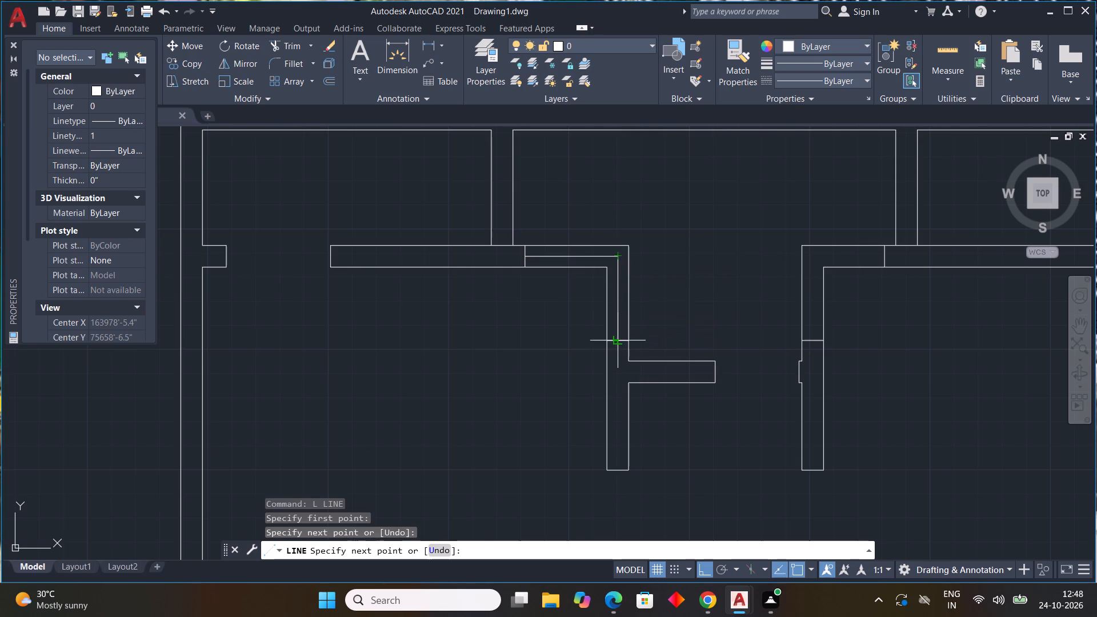
{"action": "left_click", "coordinate": [615, 341]}
{"action": "key", "text": "Escape"}
Draw a matching L-shaped centre line inside the passage's right corner wall between its two short cross lines.
{"action": "key", "text": "space"}
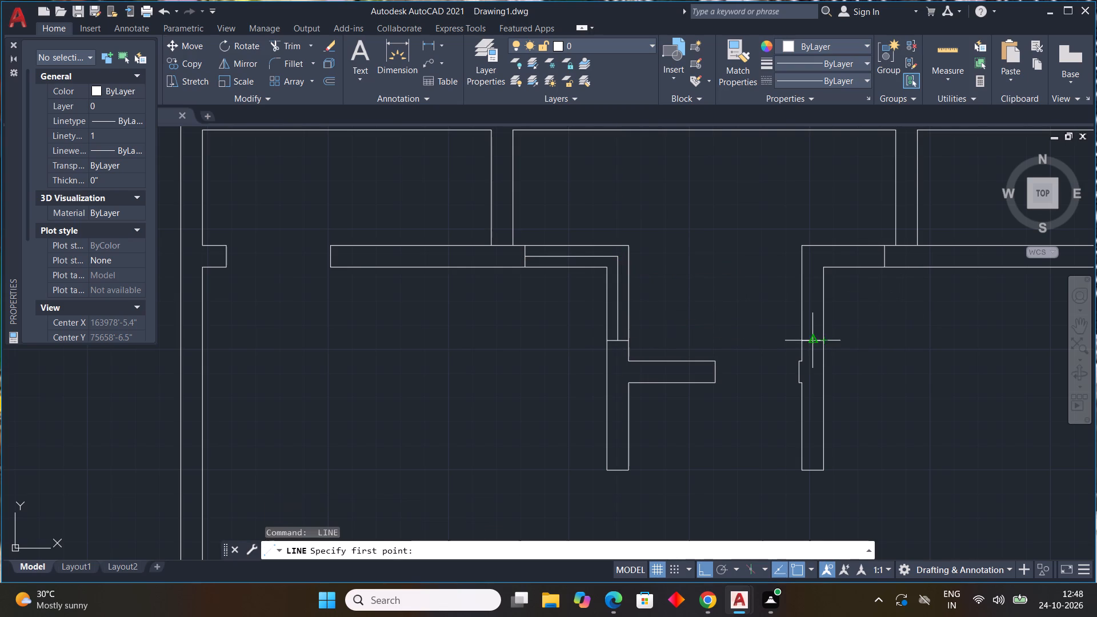
{"action": "left_click_drag", "start_coordinate": [813, 340], "coordinate": [812, 329]}
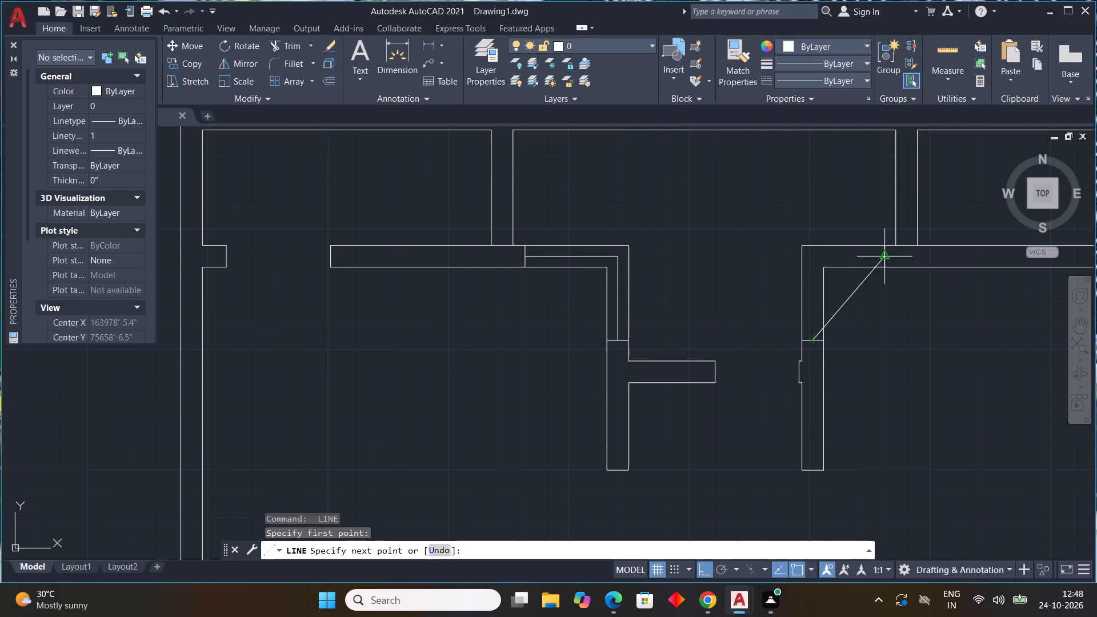
{"action": "left_click", "coordinate": [812, 257]}
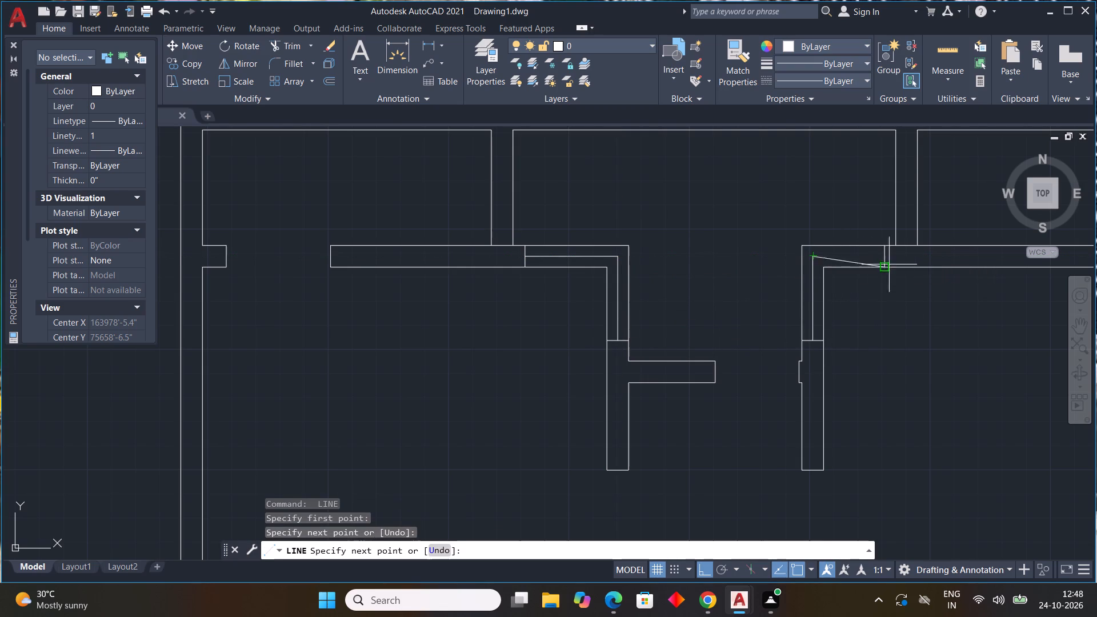
{"action": "left_click", "coordinate": [878, 256]}
{"action": "key", "text": "Escape"}
Draw two ACAD_ISO02W100 dashed lines across the door opening in the upper-right room's top wall, one along each wall face.
{"action": "scroll", "coordinate": [912, 257], "scroll_direction": "down", "scroll_amount": 3}
{"action": "middle_click_drag", "start_coordinate": [922, 305], "coordinate": [840, 287]}
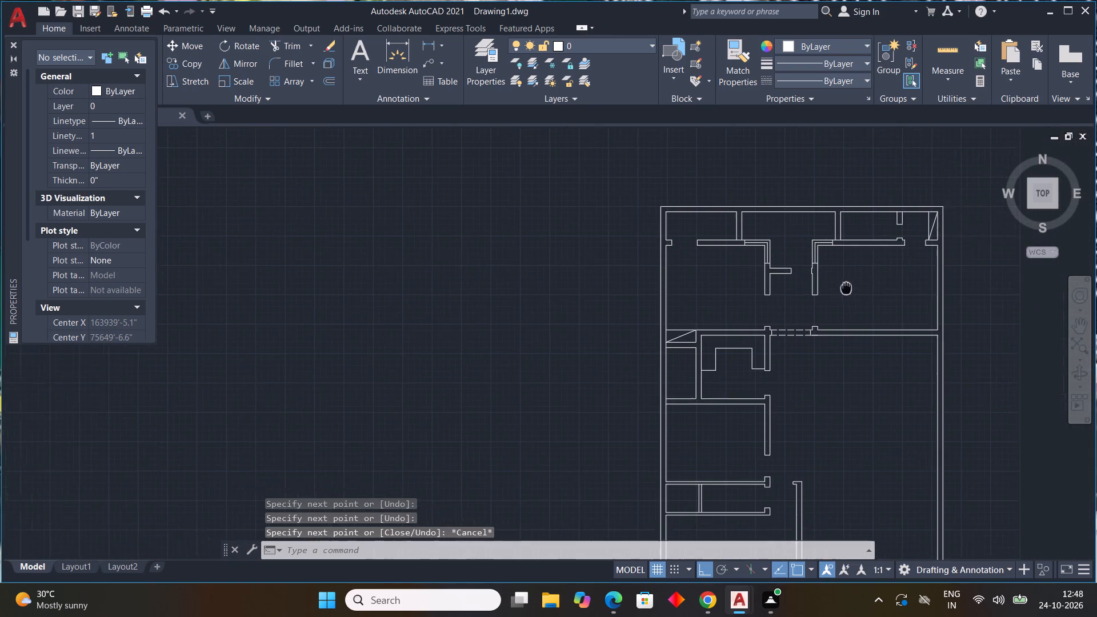
{"action": "middle_click_drag", "start_coordinate": [840, 287], "coordinate": [680, 247]}
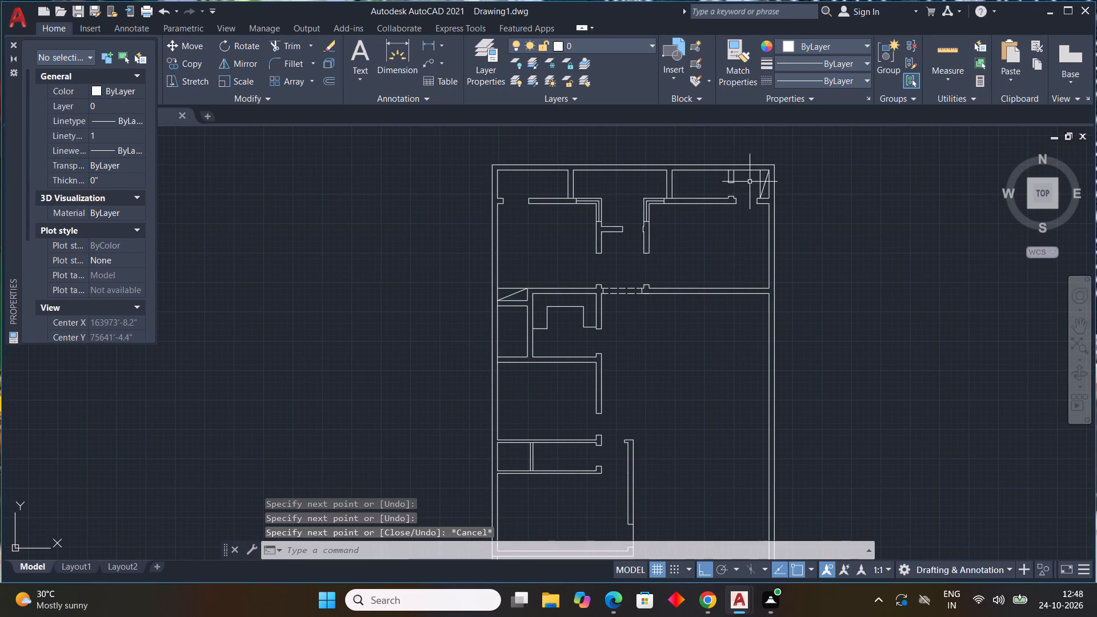
{"action": "left_click", "coordinate": [827, 75]}
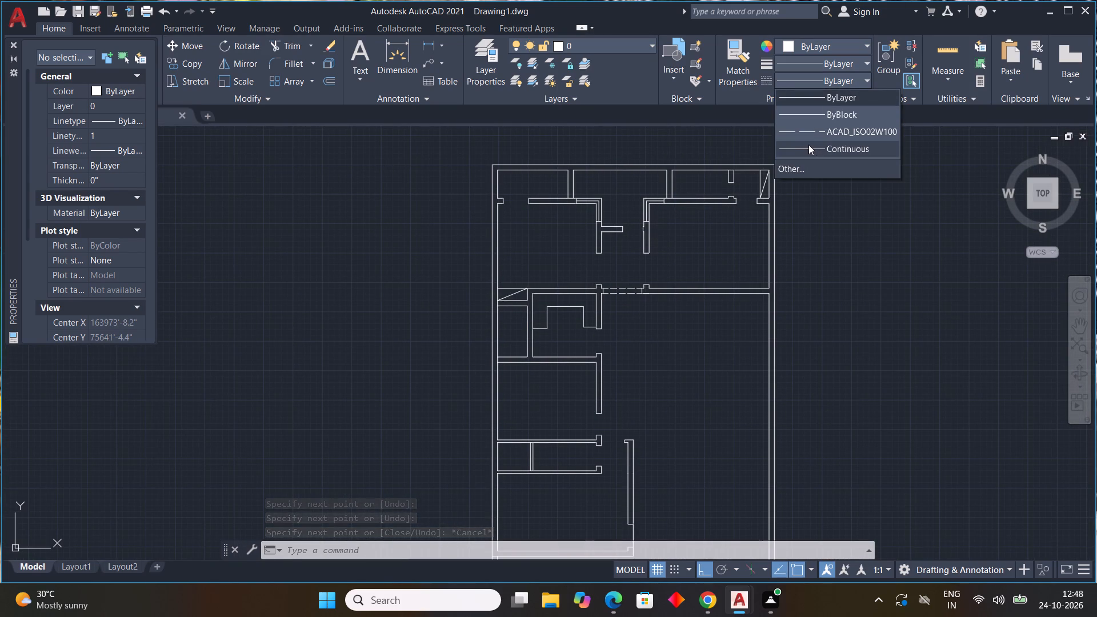
{"action": "left_click", "coordinate": [806, 133]}
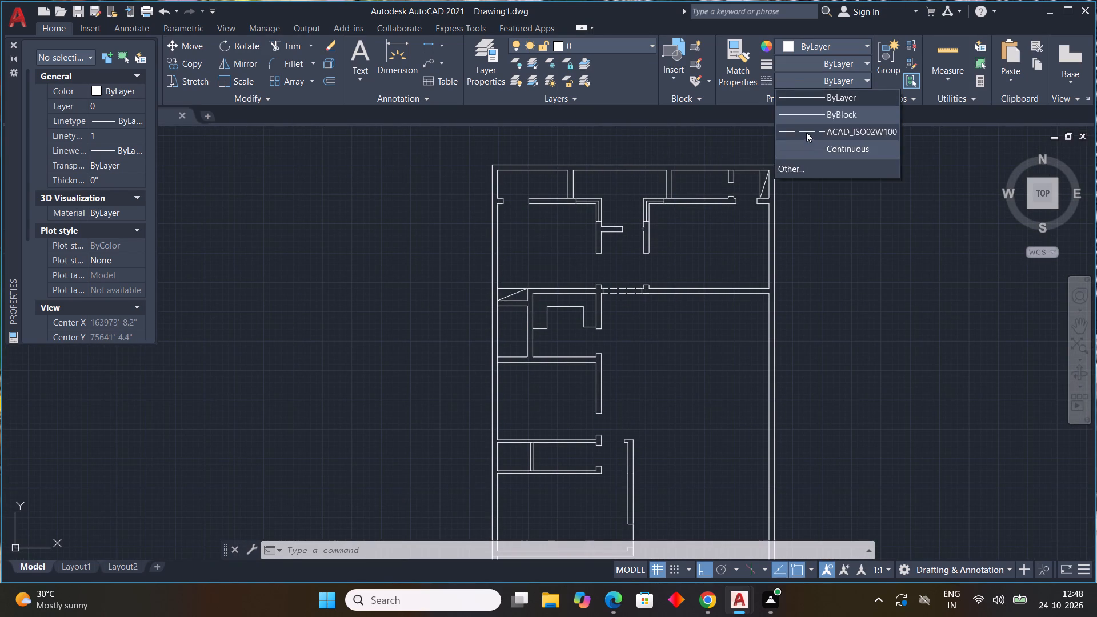
{"action": "type", "text": "L"}
{"action": "key", "text": "space"}
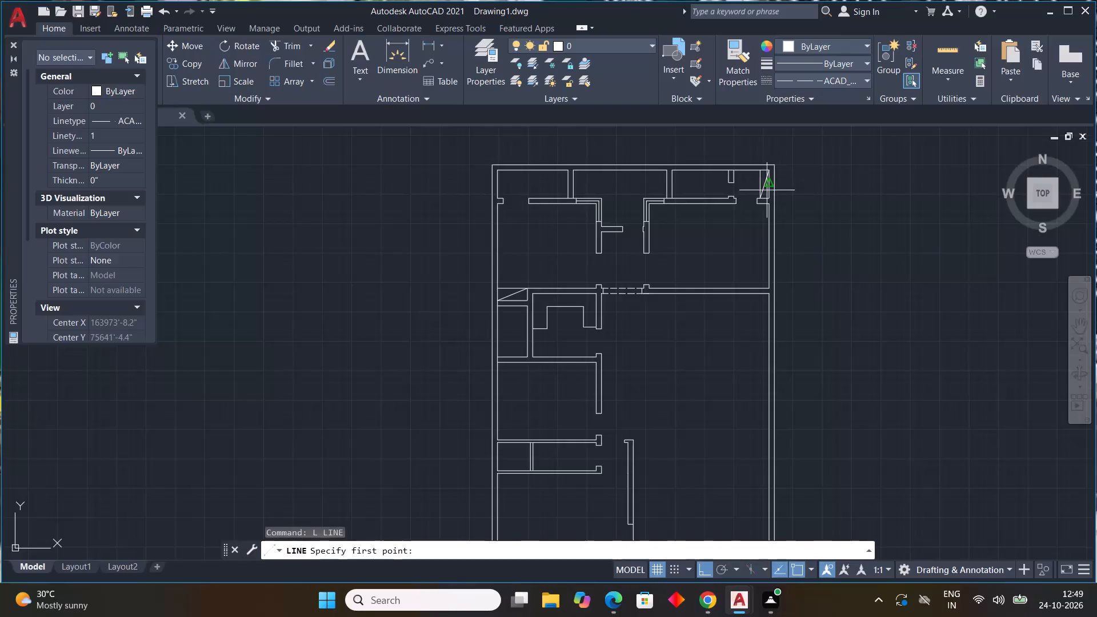
{"action": "scroll", "coordinate": [763, 193], "scroll_direction": "up", "scroll_amount": 4}
{"action": "left_click", "coordinate": [599, 222]}
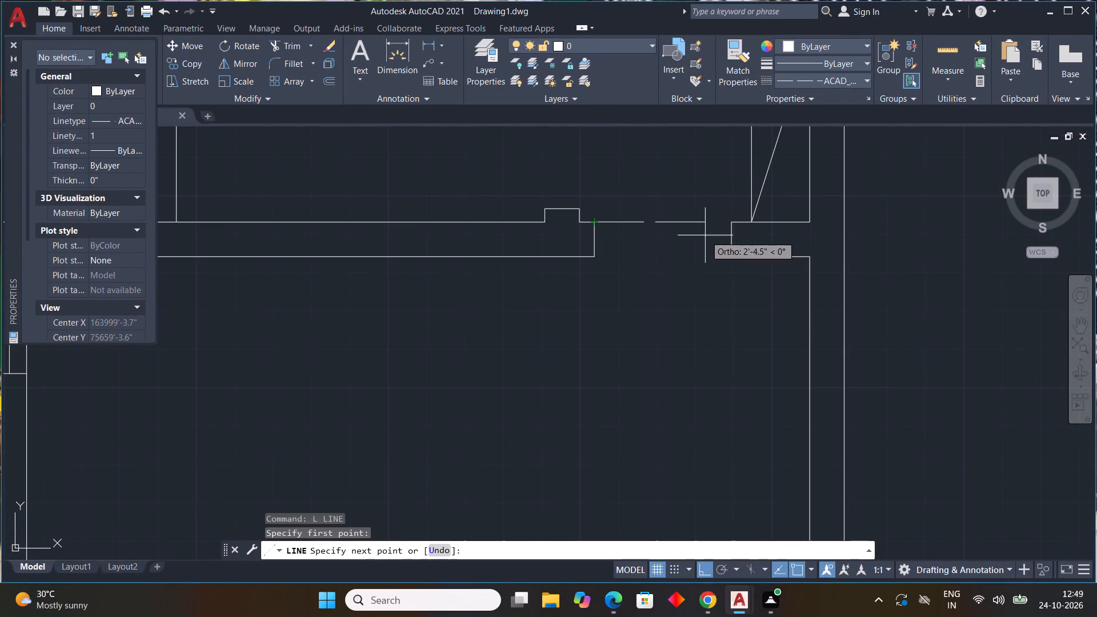
{"action": "left_click", "coordinate": [730, 226]}
{"action": "key", "text": "Escape"}
{"action": "key", "text": "space"}
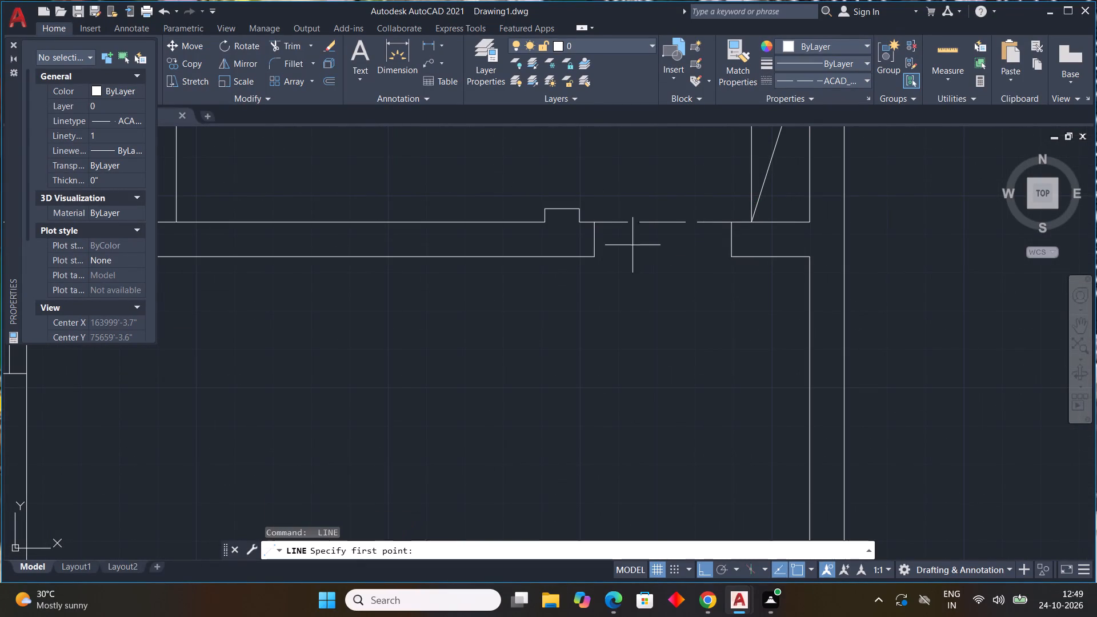
{"action": "left_click_drag", "start_coordinate": [597, 255], "coordinate": [643, 255]}
{"action": "left_click", "coordinate": [733, 257]}
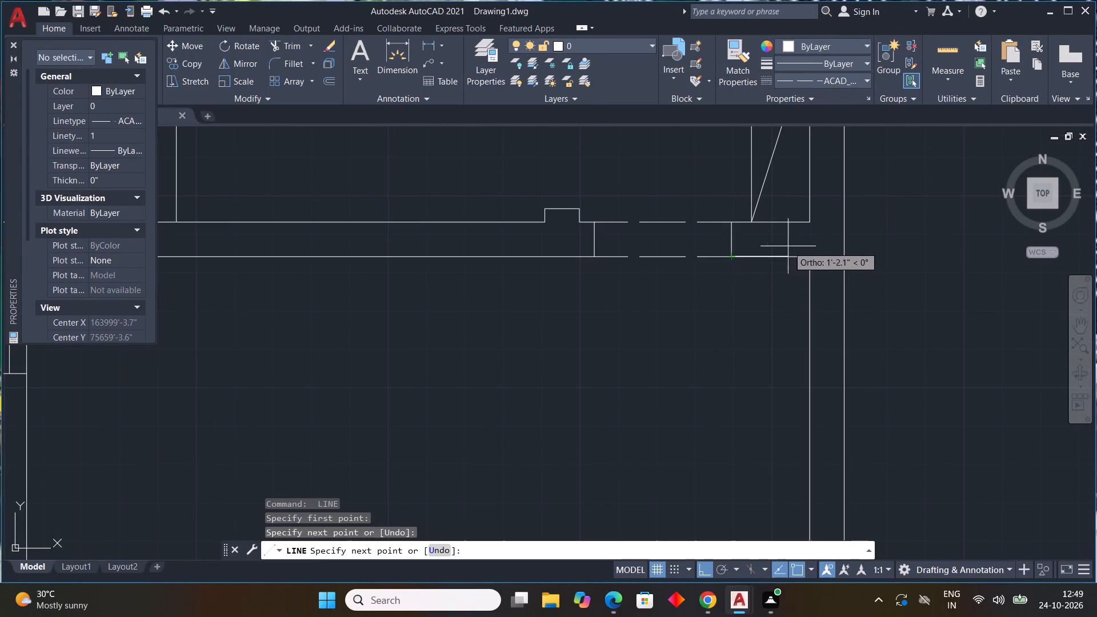
{"action": "key", "text": "Escape"}
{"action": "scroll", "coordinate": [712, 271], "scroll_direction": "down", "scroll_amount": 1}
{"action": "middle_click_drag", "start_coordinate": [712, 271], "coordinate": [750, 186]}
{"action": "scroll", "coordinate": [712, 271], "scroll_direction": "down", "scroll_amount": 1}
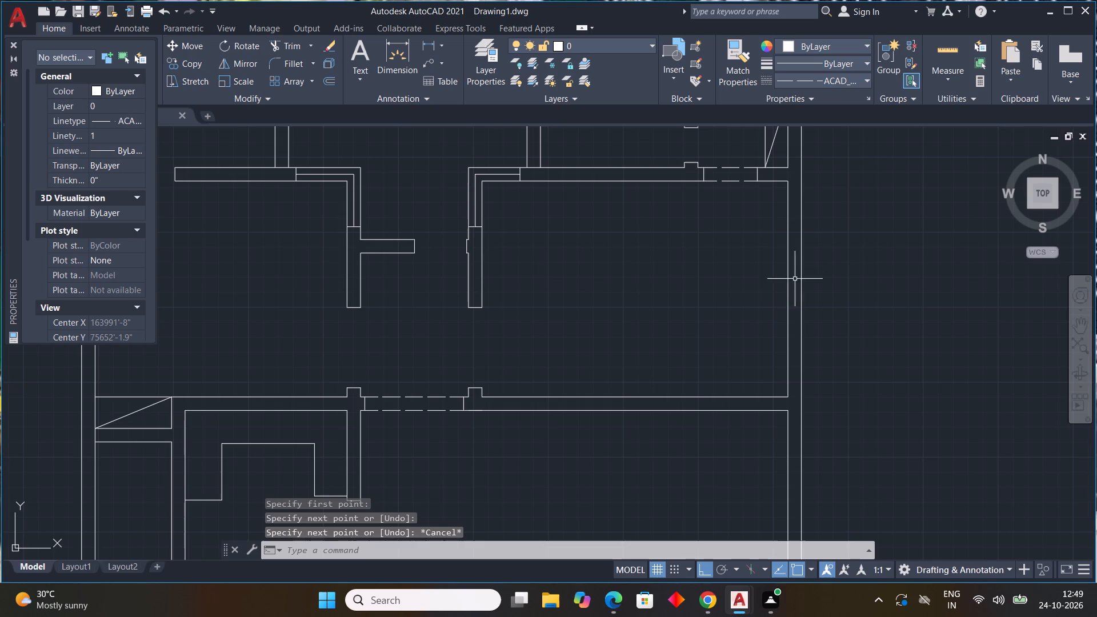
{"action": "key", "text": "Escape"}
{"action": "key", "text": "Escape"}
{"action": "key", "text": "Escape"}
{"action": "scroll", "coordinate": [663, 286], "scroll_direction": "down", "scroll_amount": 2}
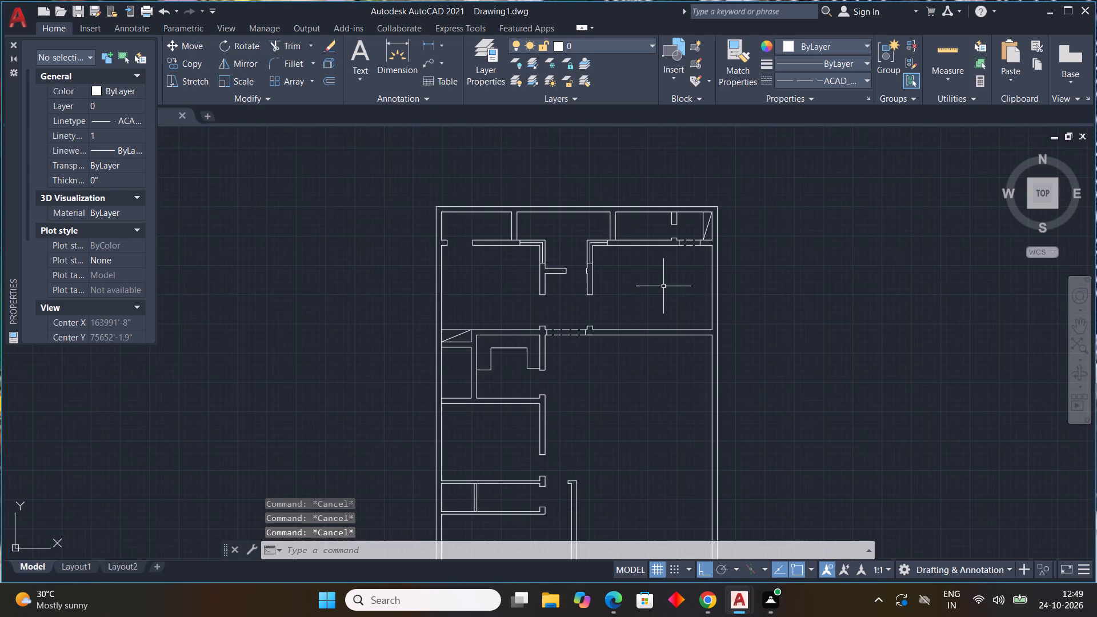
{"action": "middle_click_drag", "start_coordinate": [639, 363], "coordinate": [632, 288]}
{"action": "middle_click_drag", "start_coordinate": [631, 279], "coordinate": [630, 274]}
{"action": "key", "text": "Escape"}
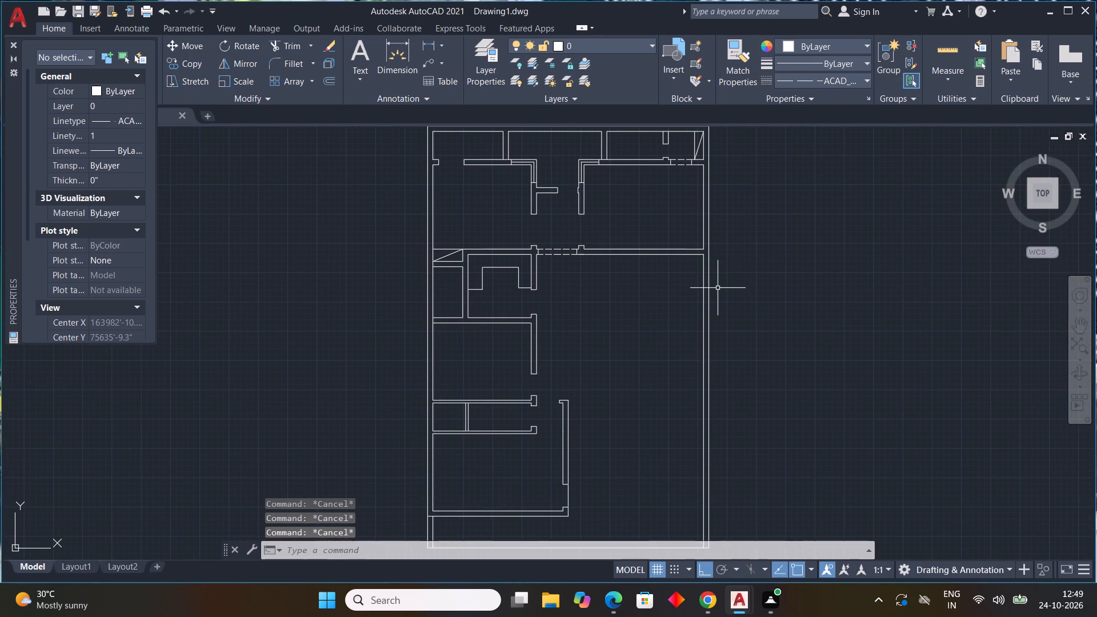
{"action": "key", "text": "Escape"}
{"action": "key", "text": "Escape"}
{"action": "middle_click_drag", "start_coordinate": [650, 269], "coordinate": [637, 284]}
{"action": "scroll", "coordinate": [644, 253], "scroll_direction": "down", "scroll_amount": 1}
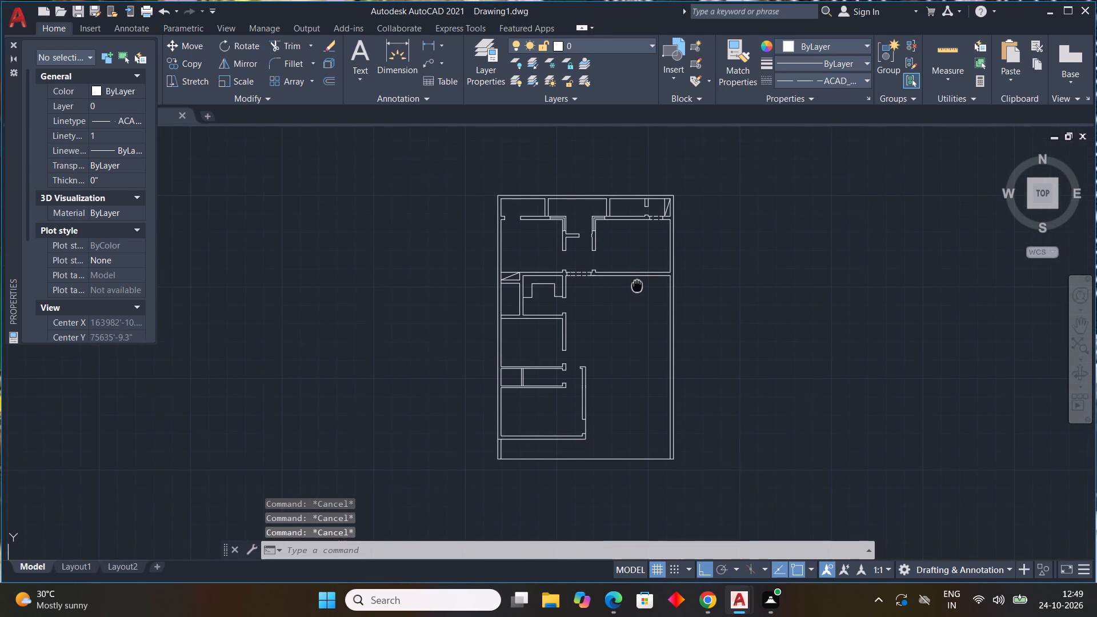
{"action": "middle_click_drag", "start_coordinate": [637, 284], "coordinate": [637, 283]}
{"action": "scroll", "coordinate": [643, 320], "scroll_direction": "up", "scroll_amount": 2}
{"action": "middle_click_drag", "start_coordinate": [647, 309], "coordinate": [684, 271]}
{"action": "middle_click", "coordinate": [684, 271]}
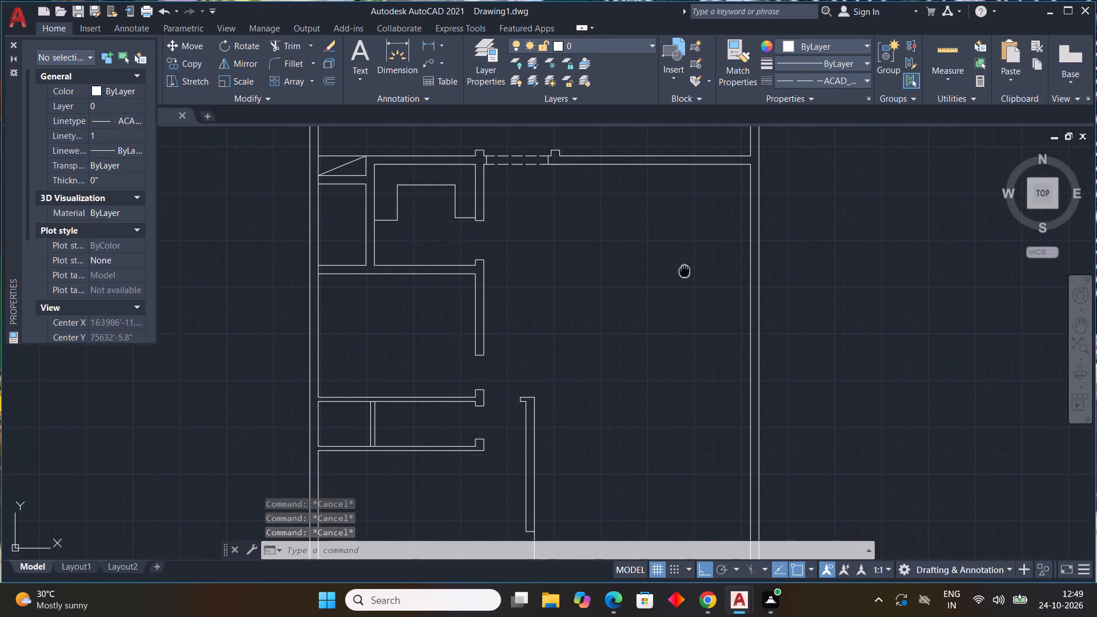
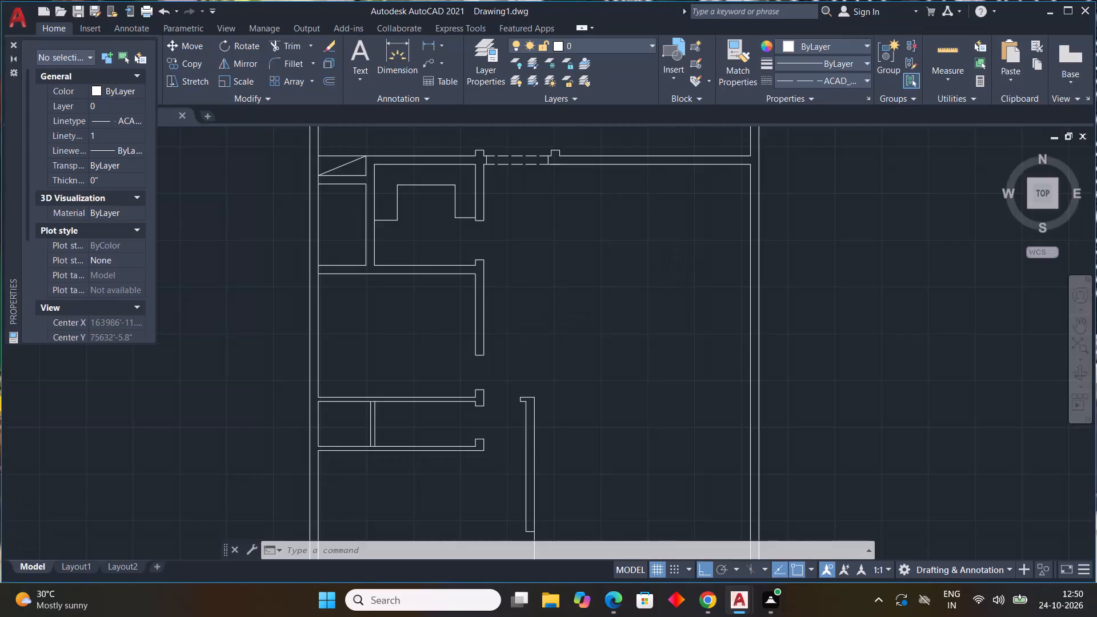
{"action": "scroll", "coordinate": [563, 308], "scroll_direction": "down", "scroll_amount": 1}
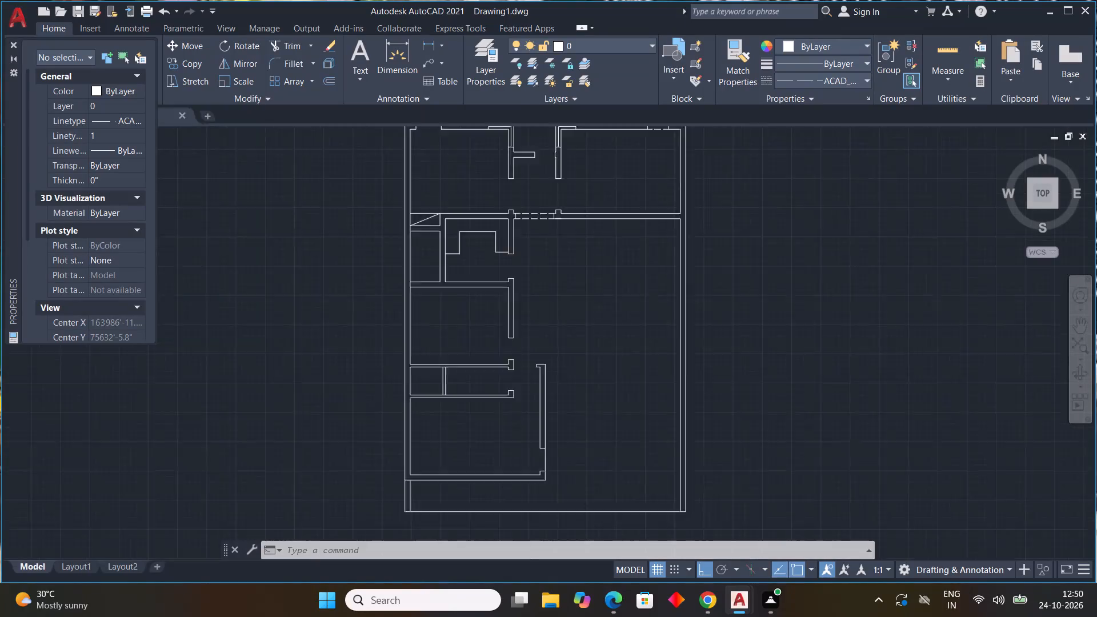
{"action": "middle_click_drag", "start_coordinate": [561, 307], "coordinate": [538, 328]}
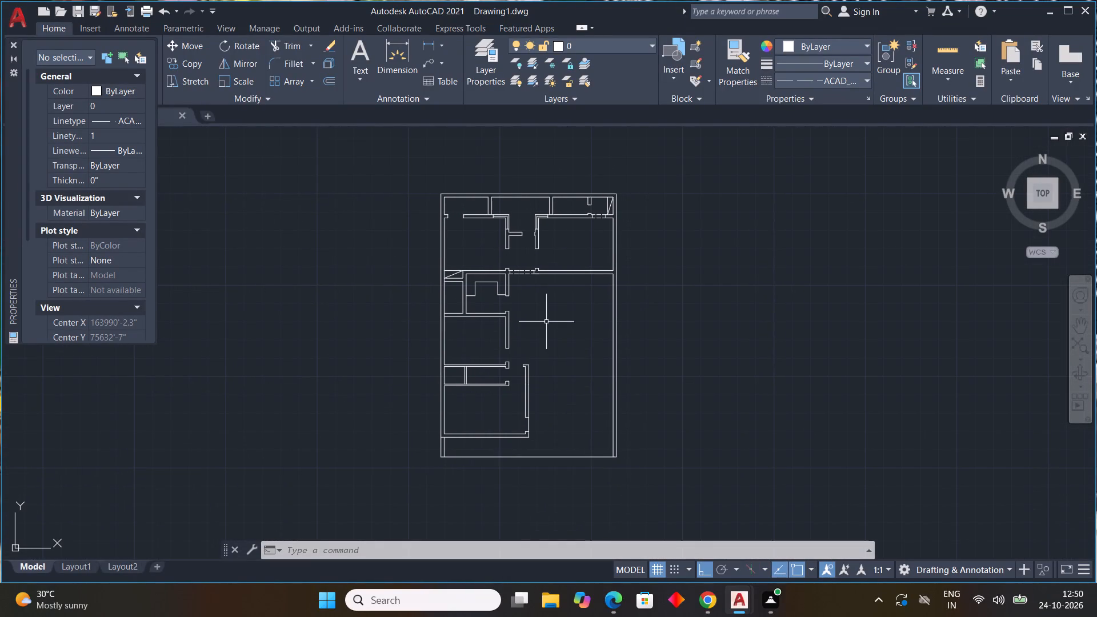
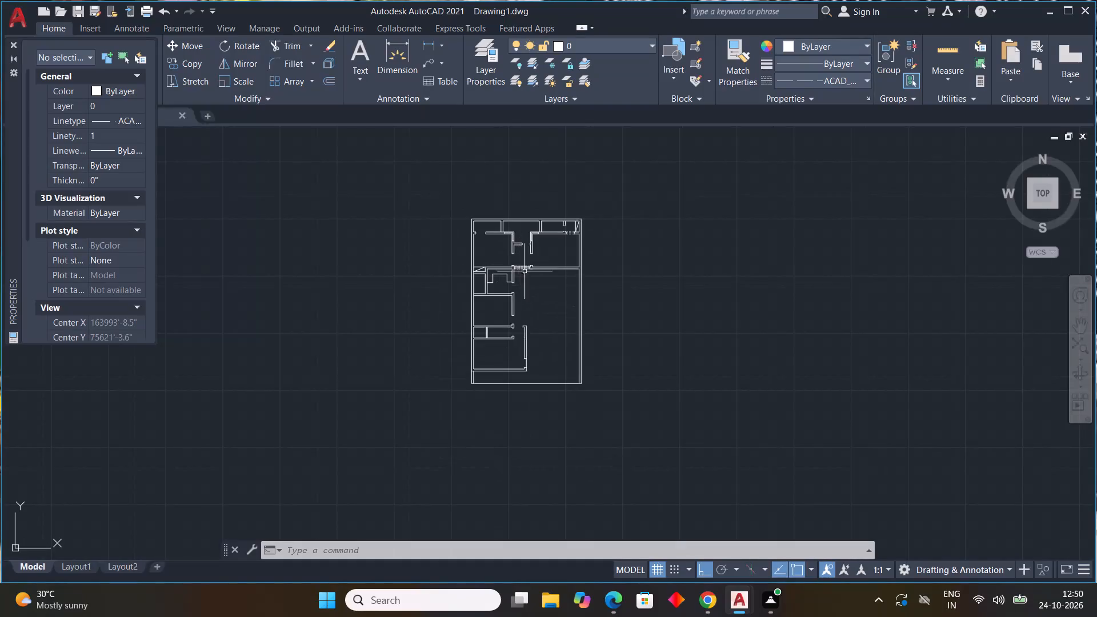
Examine the drafted floor plan, covering the upper rooms, the dashed passage openings and the open area on the right side.
{"action": "middle_click_drag", "start_coordinate": [540, 294], "coordinate": [450, 305]}
{"action": "scroll", "coordinate": [414, 262], "scroll_direction": "up", "scroll_amount": 3}
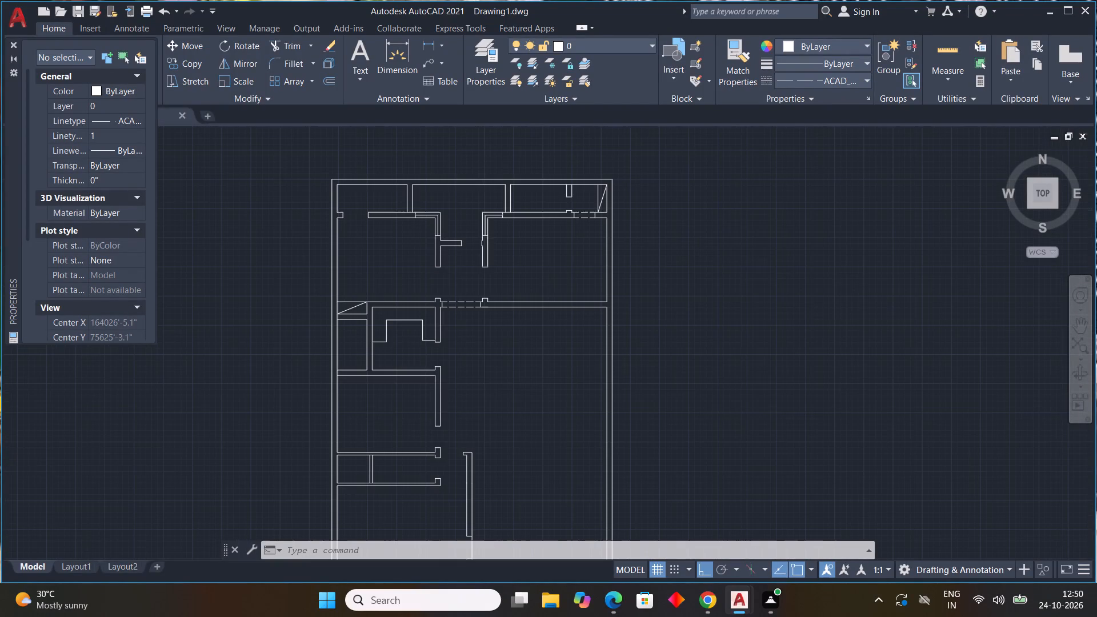
{"action": "key", "text": "Escape"}
{"action": "key", "text": "Escape"}
{"action": "key", "text": "Escape"}
{"action": "scroll", "coordinate": [487, 297], "scroll_direction": "down", "scroll_amount": 1}
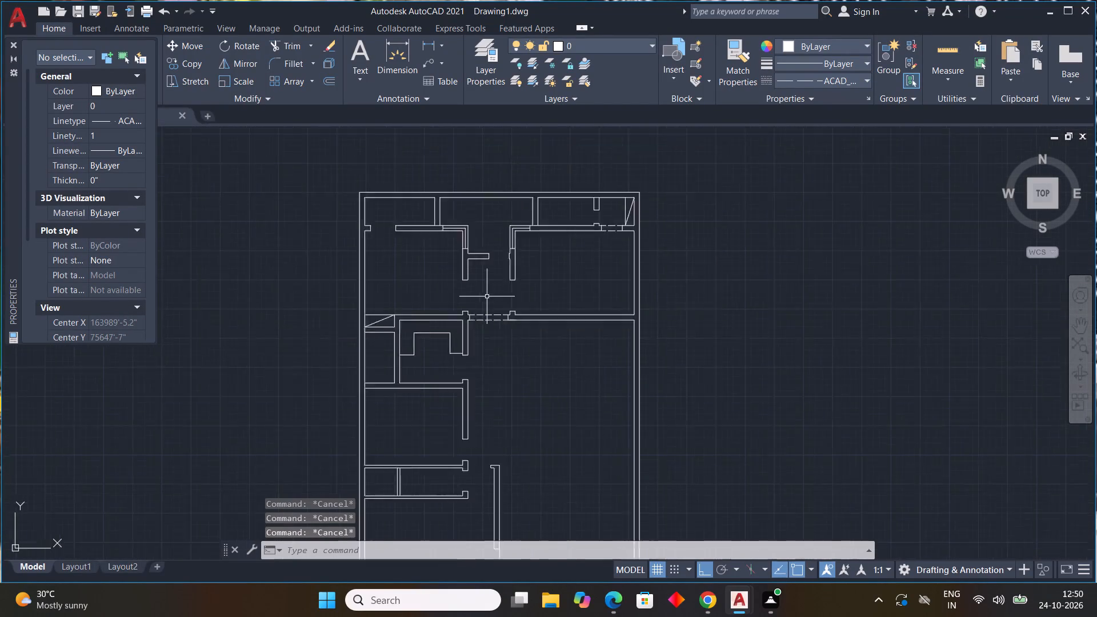
{"action": "scroll", "coordinate": [487, 297], "scroll_direction": "down", "scroll_amount": 1}
{"action": "middle_click_drag", "start_coordinate": [515, 320], "coordinate": [450, 293]}
{"action": "scroll", "coordinate": [413, 279], "scroll_direction": "up", "scroll_amount": 3}
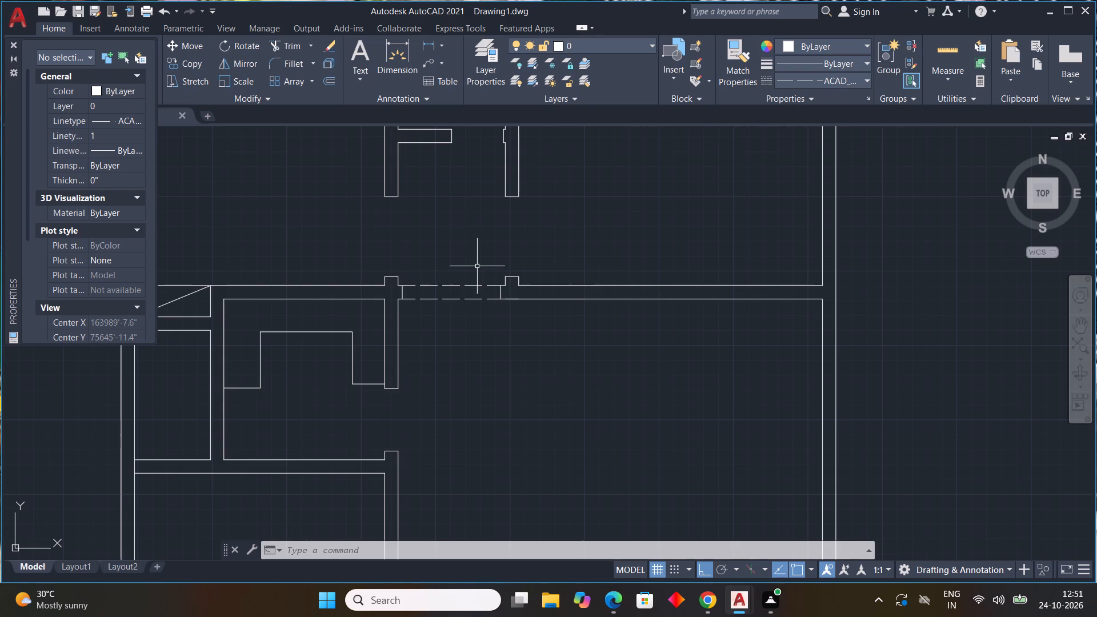
{"action": "scroll", "coordinate": [477, 266], "scroll_direction": "down", "scroll_amount": 4}
{"action": "middle_click_drag", "start_coordinate": [498, 314], "coordinate": [510, 331]}
{"action": "scroll", "coordinate": [484, 305], "scroll_direction": "up", "scroll_amount": 3}
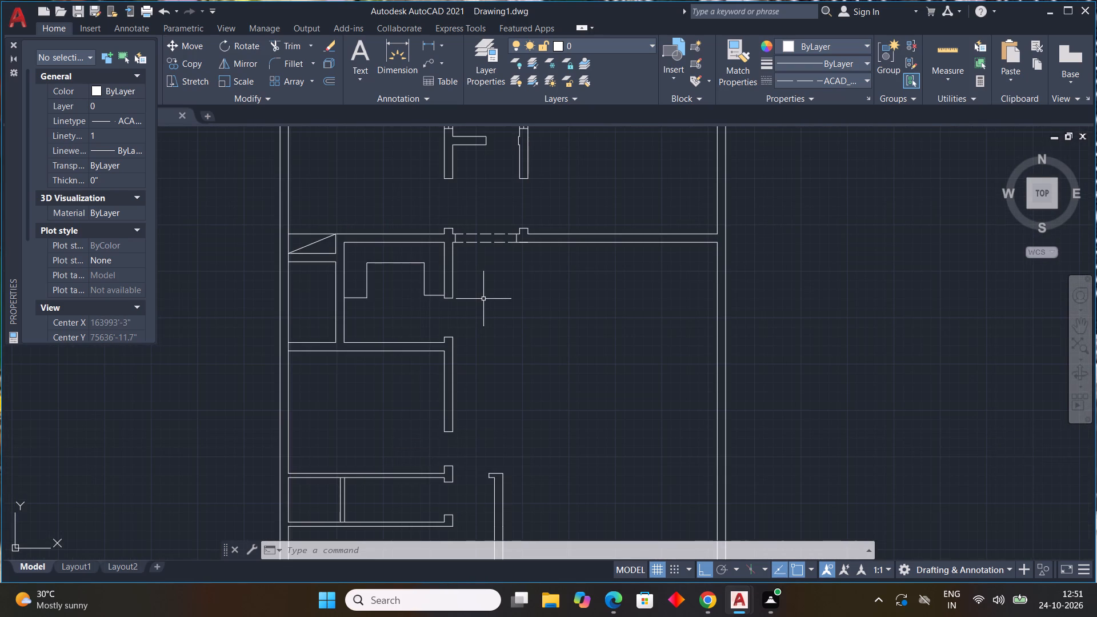
{"action": "scroll", "coordinate": [483, 299], "scroll_direction": "down", "scroll_amount": 3}
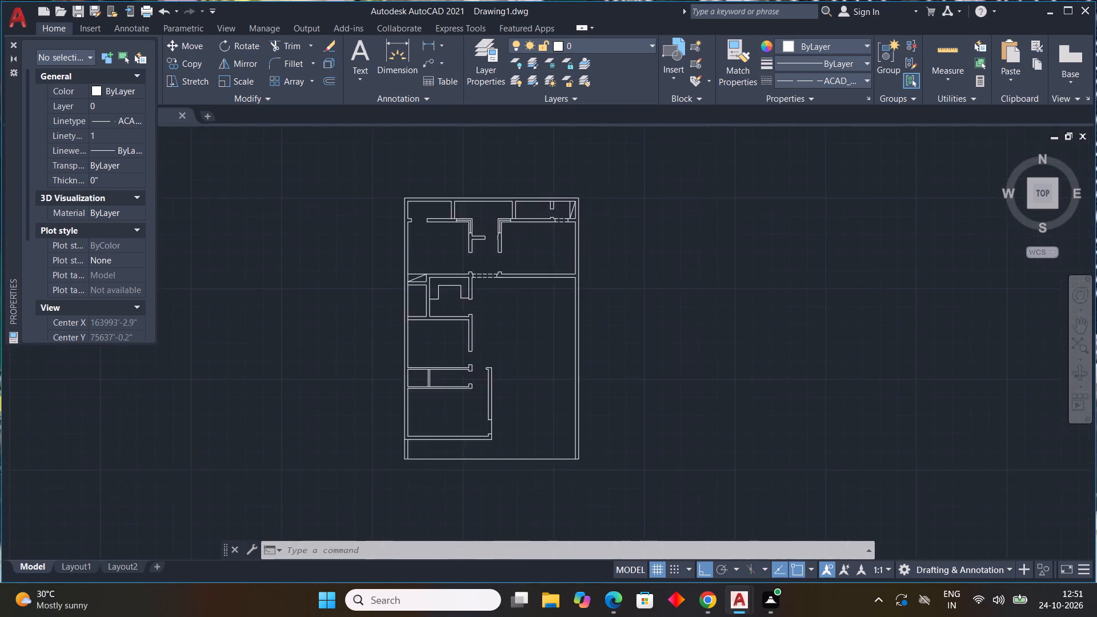
{"action": "middle_click_drag", "start_coordinate": [501, 311], "coordinate": [490, 349]}
{"action": "scroll", "coordinate": [490, 314], "scroll_direction": "up", "scroll_amount": 3}
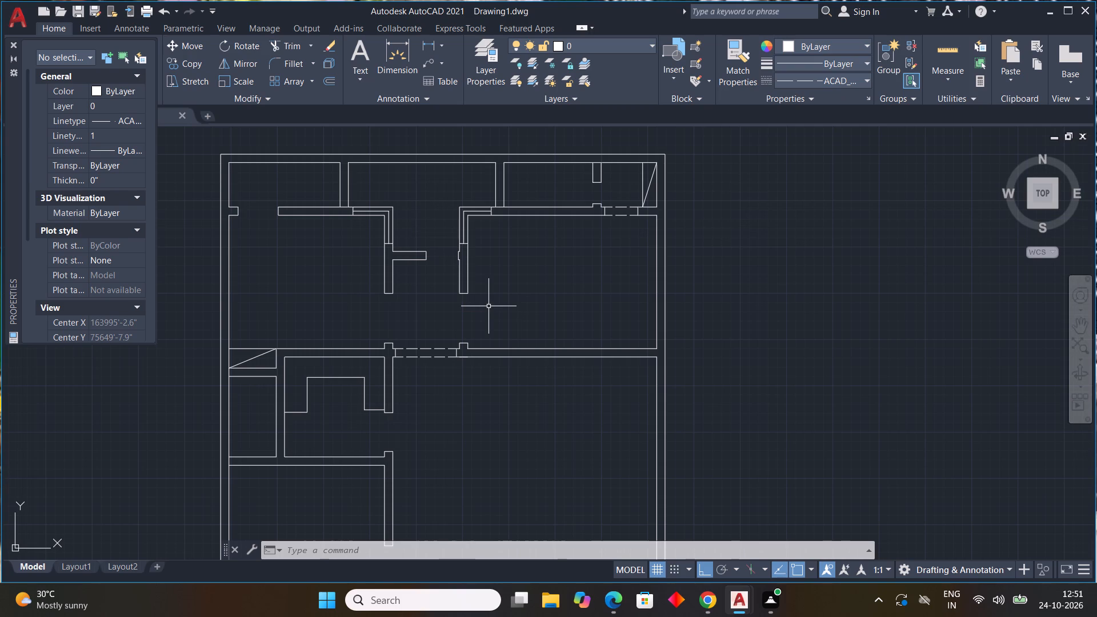
{"action": "scroll", "coordinate": [474, 320], "scroll_direction": "down", "scroll_amount": 2}
{"action": "middle_click_drag", "start_coordinate": [498, 327], "coordinate": [524, 293]}
{"action": "middle_click", "coordinate": [525, 293]}
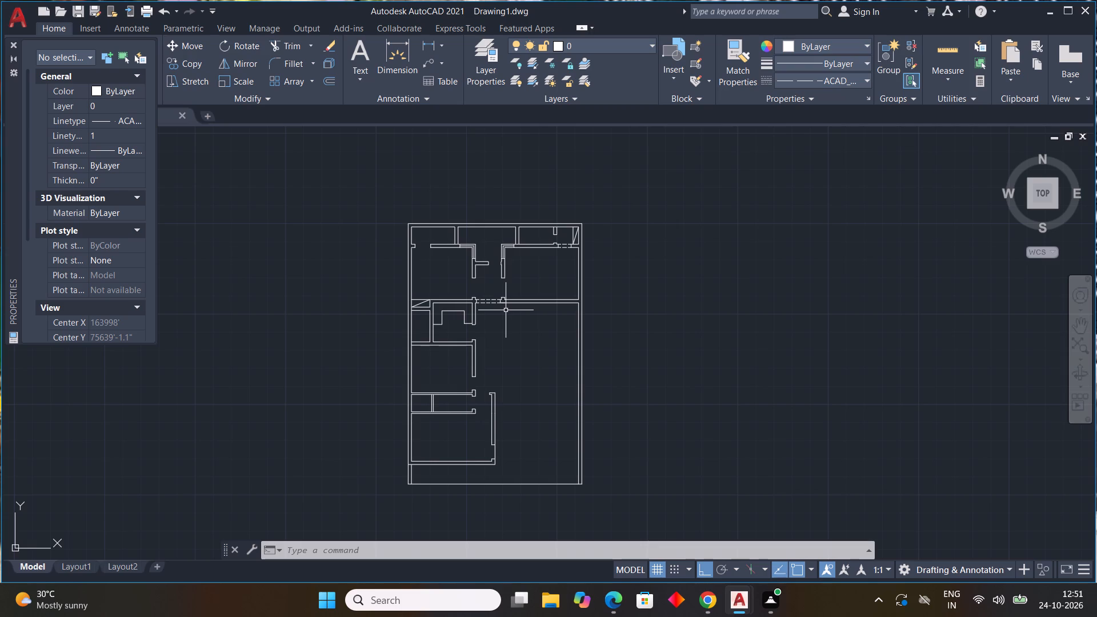
{"action": "scroll", "coordinate": [510, 319], "scroll_direction": "down", "scroll_amount": 3}
{"action": "scroll", "coordinate": [508, 328], "scroll_direction": "up", "scroll_amount": 3}
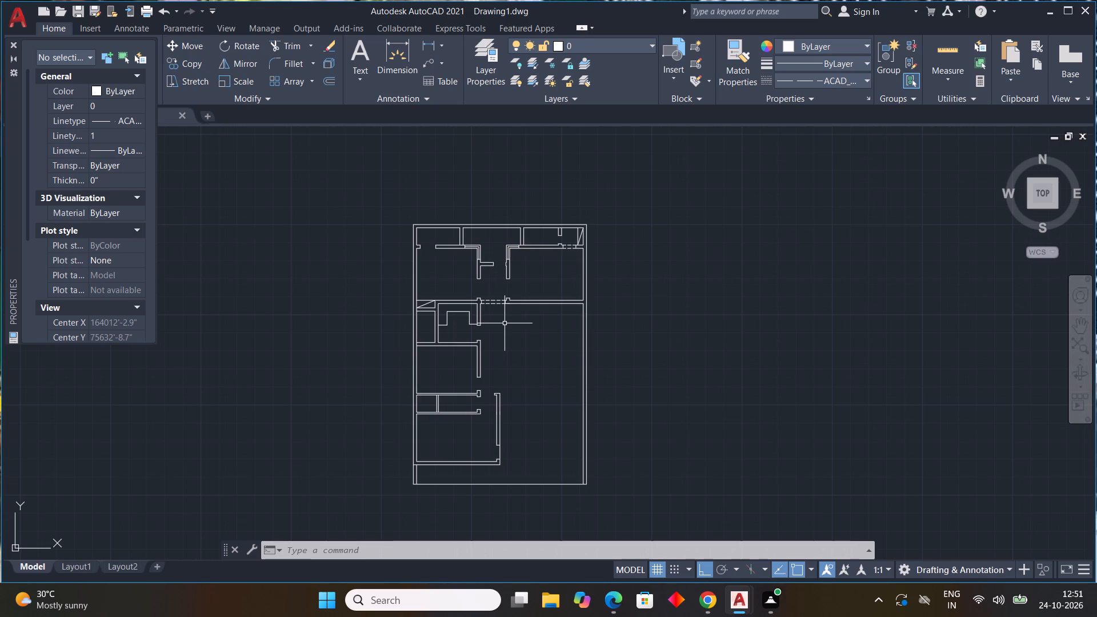
{"action": "scroll", "coordinate": [461, 272], "scroll_direction": "down", "scroll_amount": 3}
{"action": "middle_click_drag", "start_coordinate": [470, 300], "coordinate": [534, 329]}
{"action": "scroll", "coordinate": [529, 322], "scroll_direction": "up", "scroll_amount": 3}
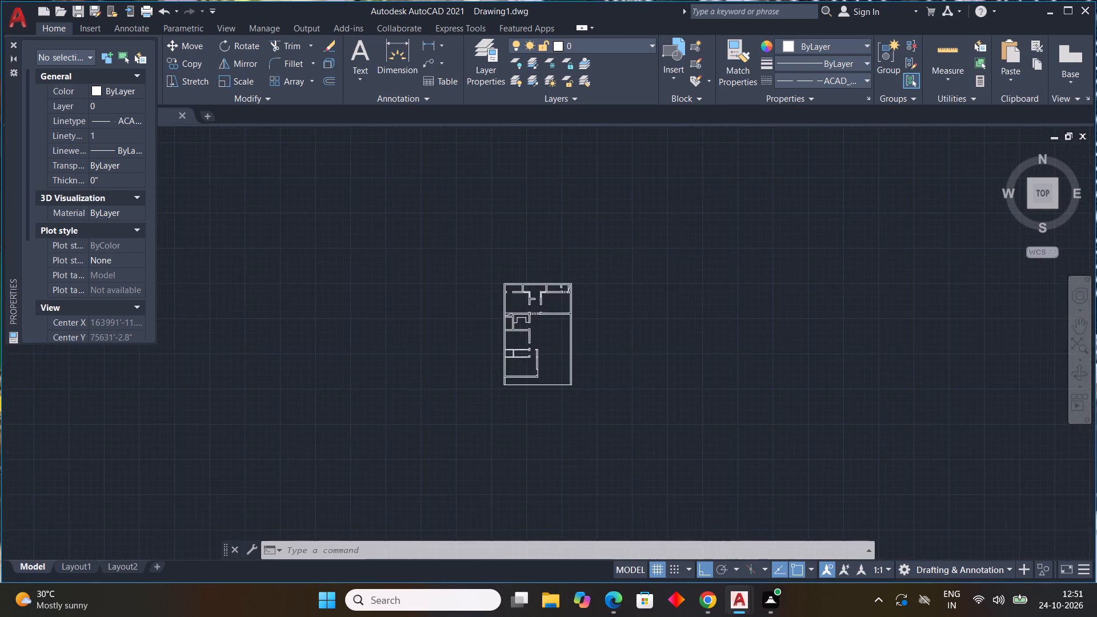
{"action": "scroll", "coordinate": [529, 322], "scroll_direction": "up", "scroll_amount": 2}
{"action": "middle_click_drag", "start_coordinate": [529, 322], "coordinate": [565, 371]}
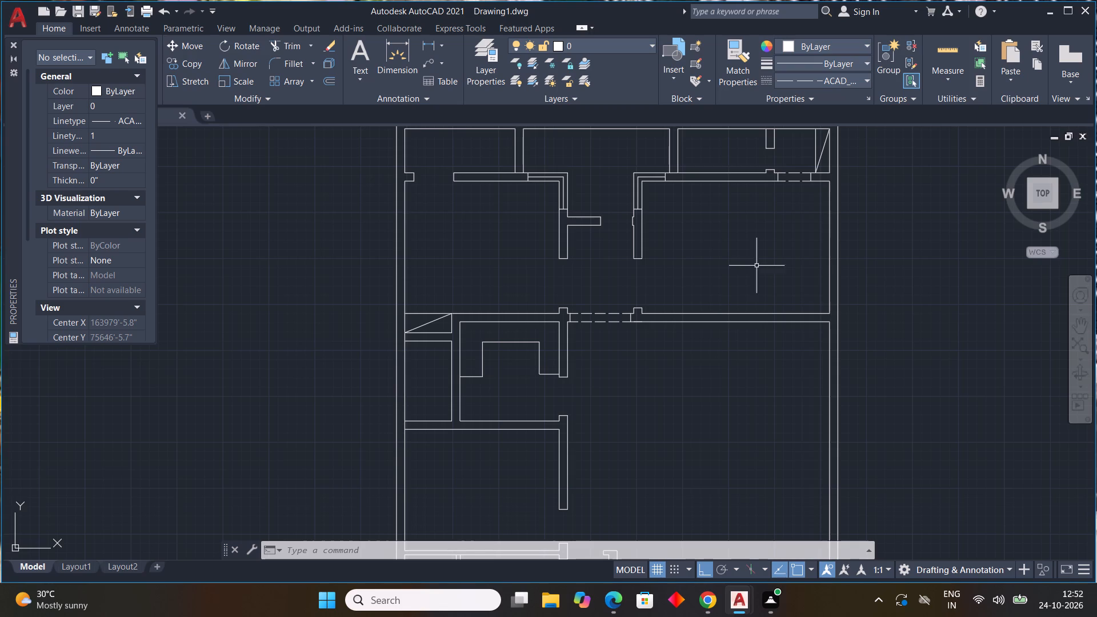
{"action": "middle_click_drag", "start_coordinate": [762, 305], "coordinate": [714, 386]}
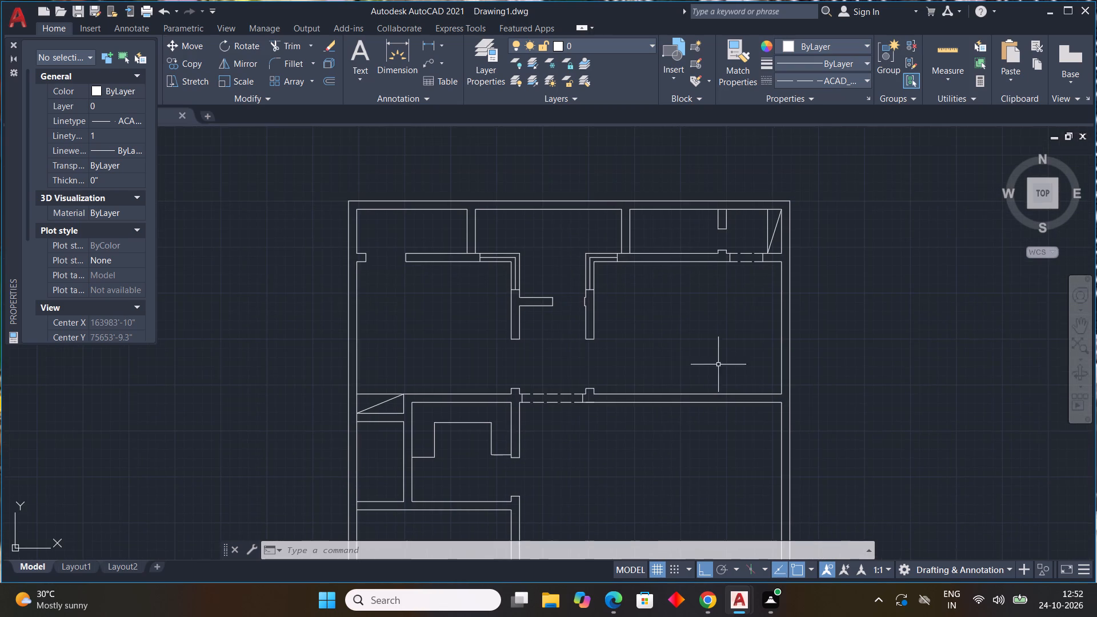
{"action": "middle_click_drag", "start_coordinate": [720, 378], "coordinate": [719, 374]}
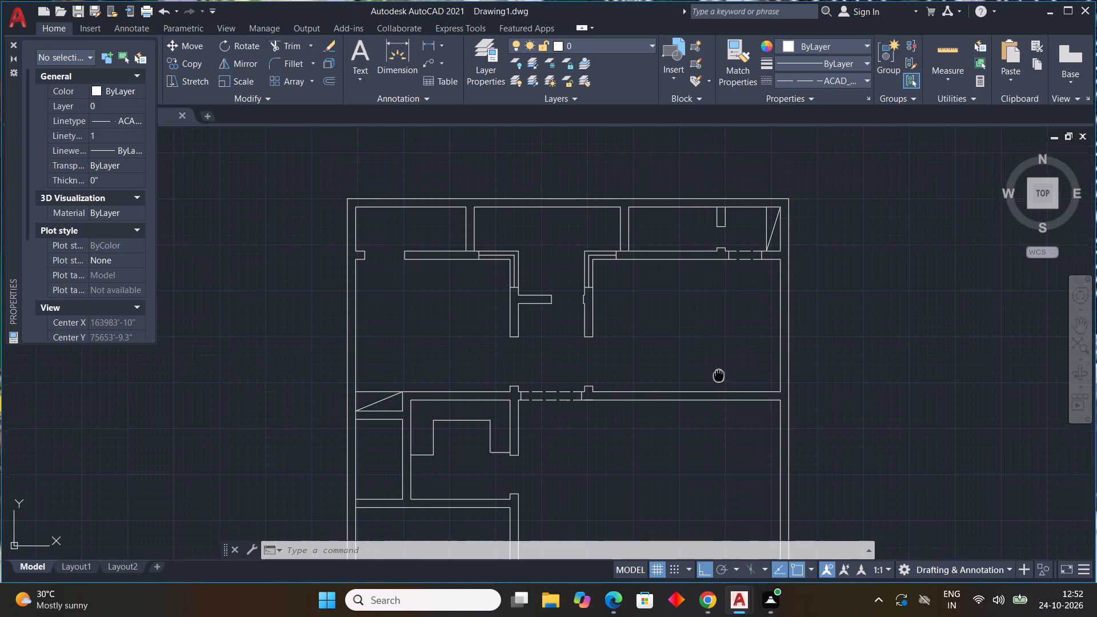
{"action": "middle_click_drag", "start_coordinate": [719, 374], "coordinate": [689, 266]}
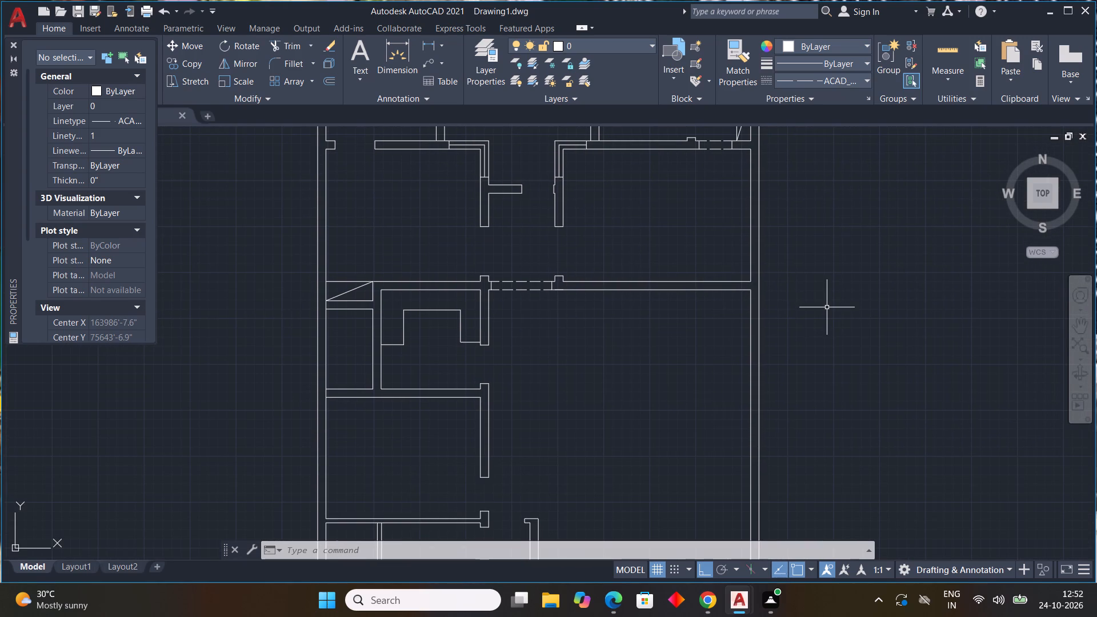
Offset the inner line of the right exterior wall, below the middle cross wall, 4'0" toward the plan's interior.
{"action": "type", "text": "OFF"}
{"action": "key", "text": "space"}
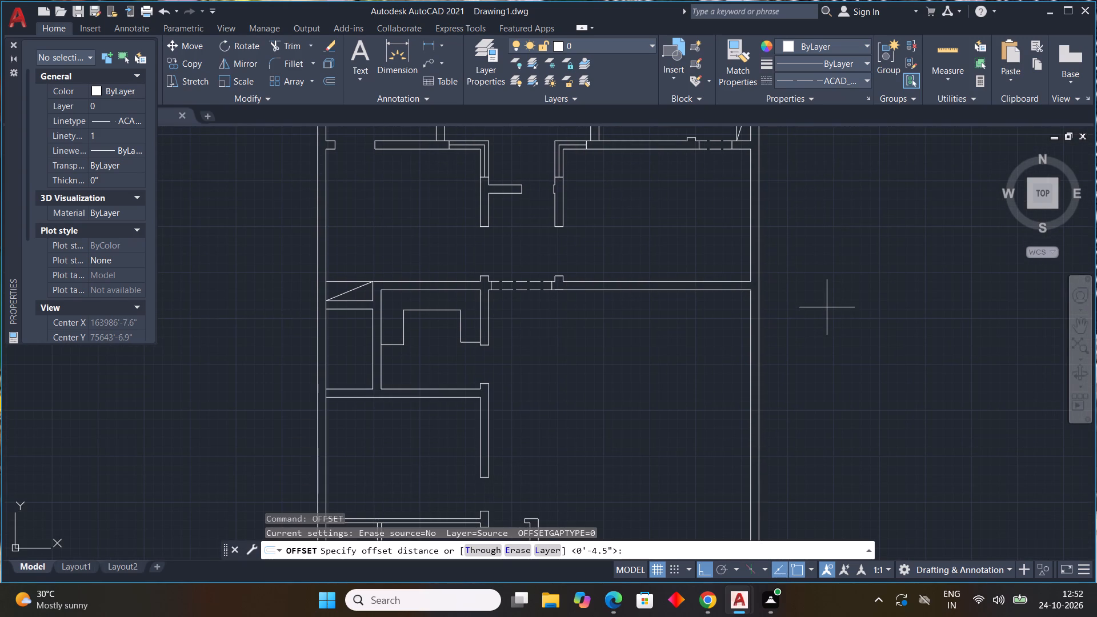
{"action": "middle_click_drag", "start_coordinate": [692, 361], "coordinate": [645, 290]}
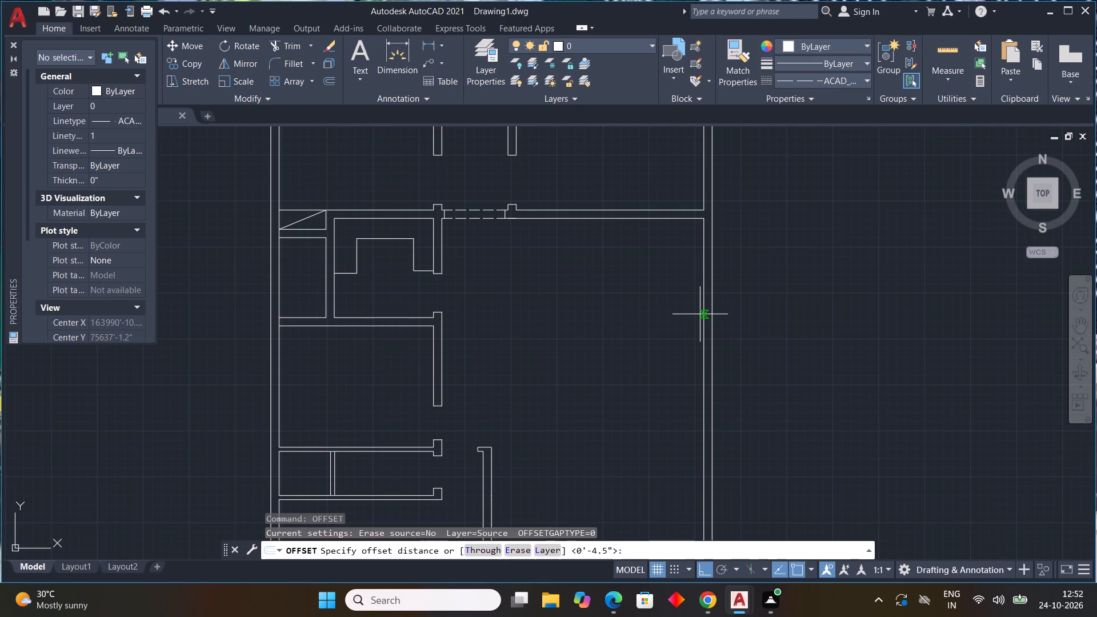
{"action": "middle_click_drag", "start_coordinate": [575, 309], "coordinate": [593, 358]}
{"action": "middle_click", "coordinate": [594, 355]}
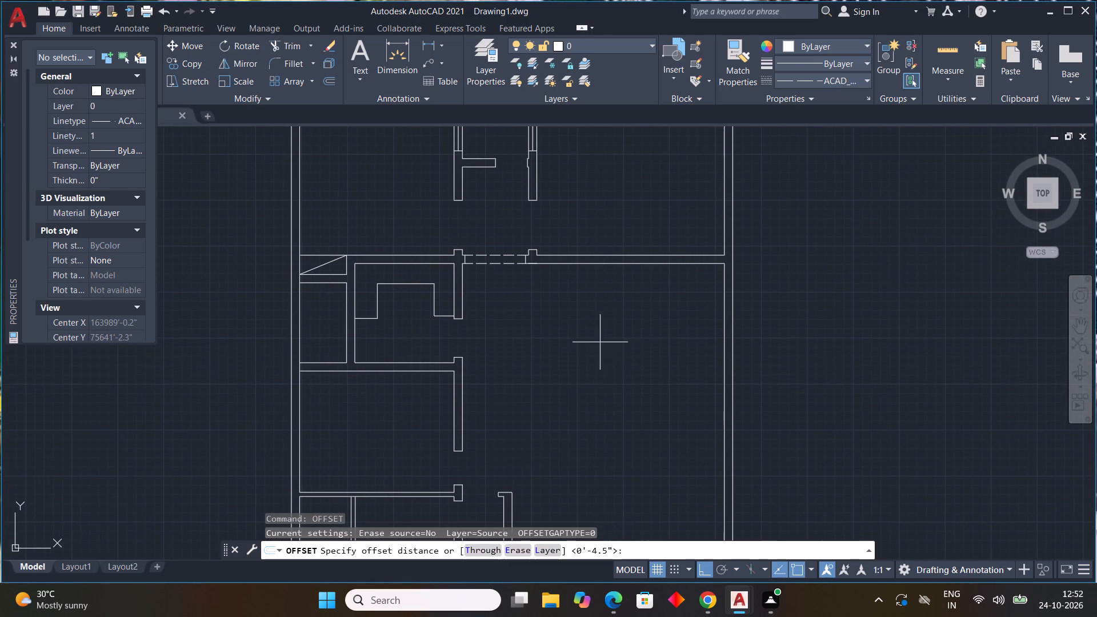
{"action": "type", "text": "4'0\""}
{"action": "key", "text": "Return"}
{"action": "left_click", "coordinate": [726, 302]}
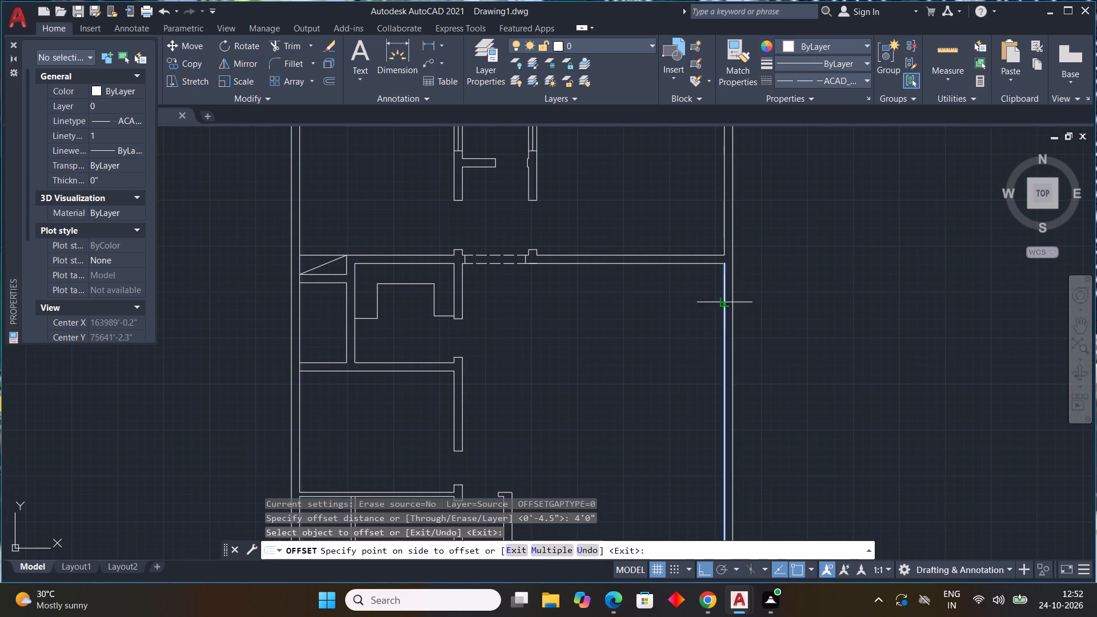
{"action": "left_click", "coordinate": [634, 308]}
{"action": "middle_click_drag", "start_coordinate": [642, 302], "coordinate": [661, 246]}
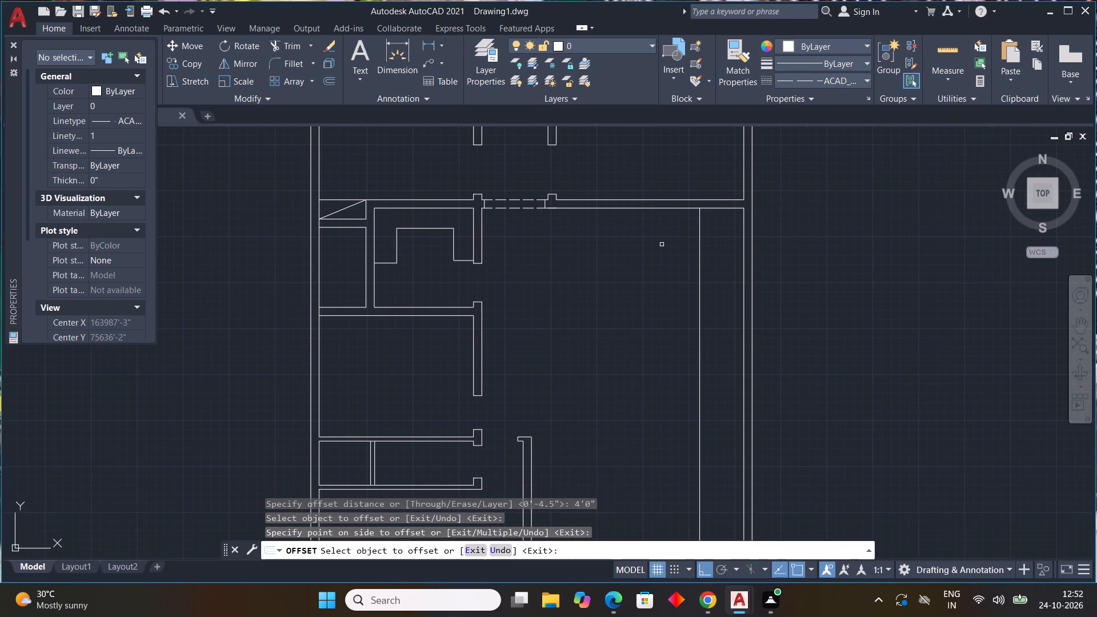
{"action": "key", "text": "Escape"}
{"action": "key", "text": "Escape"}
{"action": "key", "text": "Escape"}
{"action": "key", "text": "Escape"}
{"action": "key", "text": "Escape"}
Offset the new vertical line in the right-hand room 9" further inward to form a double-line wall.
{"action": "key", "text": "space"}
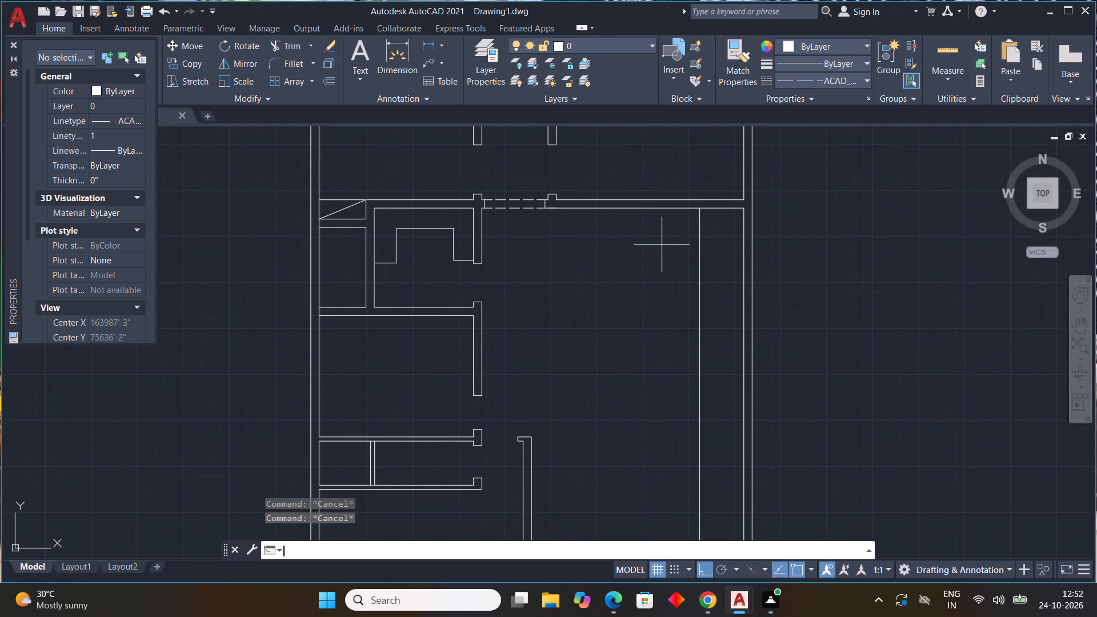
{"action": "type", "text": "9\""}
{"action": "key", "text": "Return"}
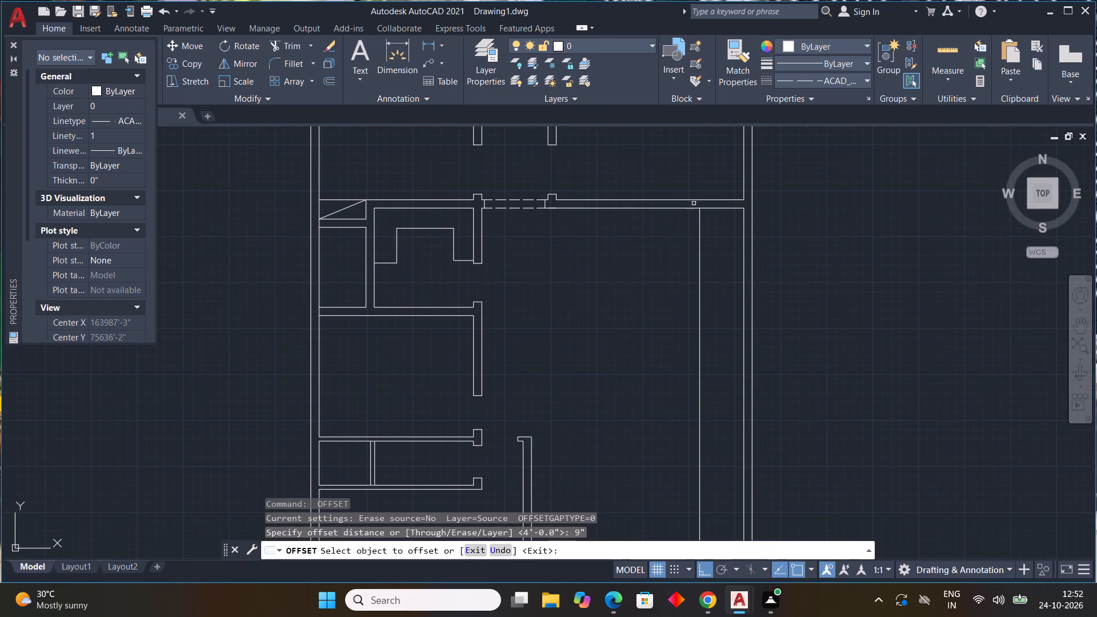
{"action": "left_click", "coordinate": [699, 244]}
{"action": "left_click", "coordinate": [674, 254]}
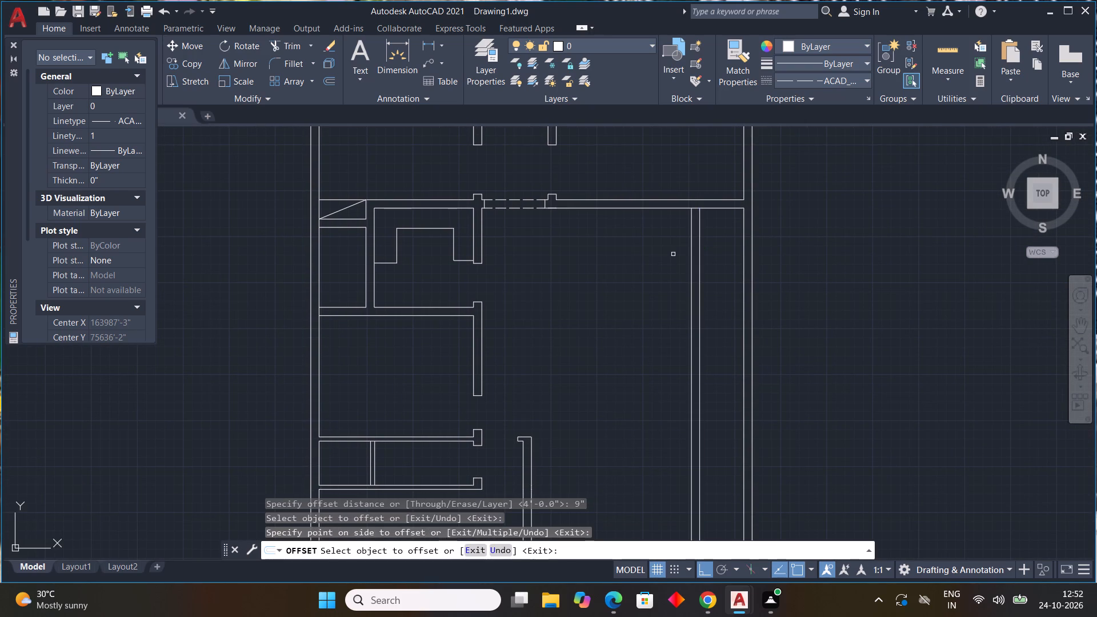
{"action": "key", "text": "Escape"}
{"action": "key", "text": "Escape"}
{"action": "key", "text": "Escape"}
{"action": "key", "text": "Escape"}
{"action": "key", "text": "Escape"}
{"action": "key", "text": "Escape"}
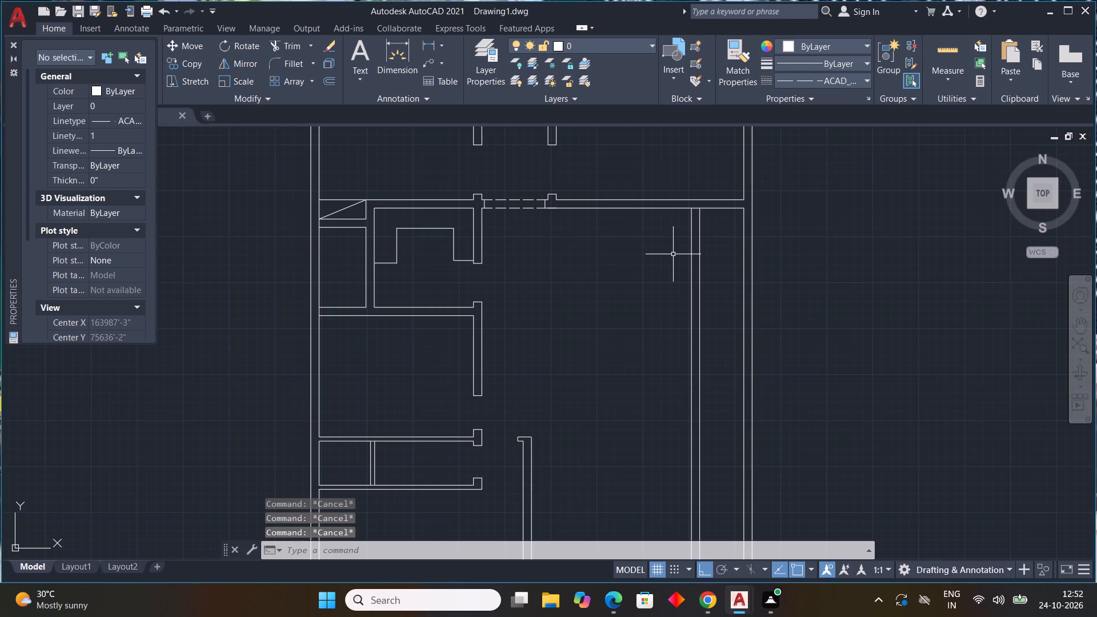
Offset the lower line of the middle cross wall, right of the dashed opening, 12'2" downward.
{"action": "key", "text": "space"}
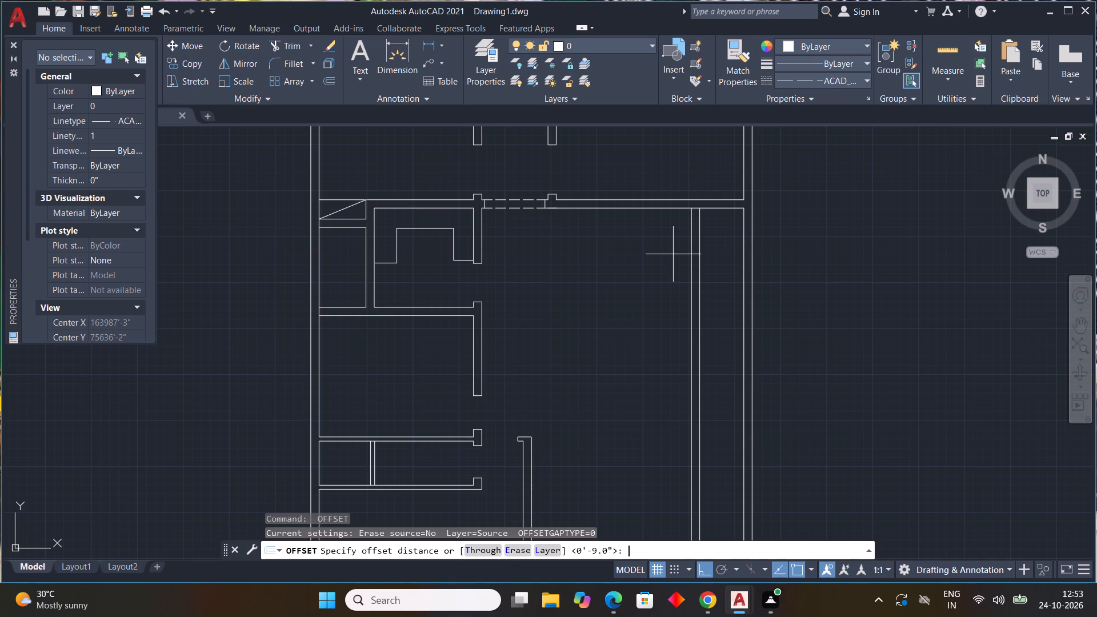
{"action": "key", "text": "1"}
{"action": "key", "text": "2"}
{"action": "key", "text": "apostrophe"}
{"action": "key", "text": "2"}
{"action": "key", "text": "shift+quotedbl"}
{"action": "key", "text": "Return"}
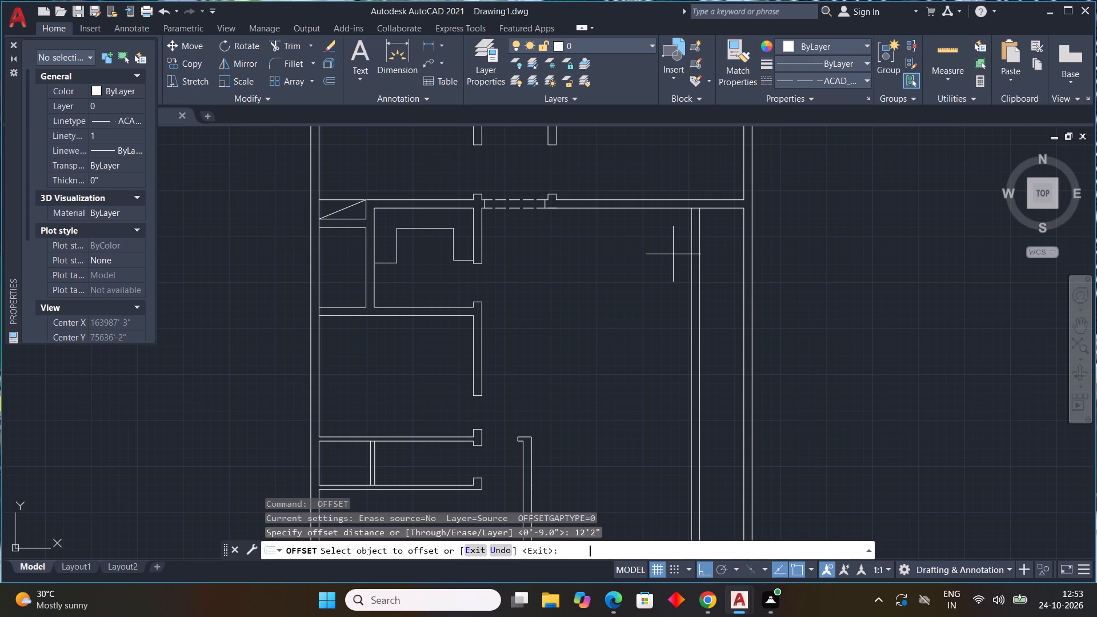
{"action": "left_click", "coordinate": [658, 207]}
{"action": "left_click", "coordinate": [666, 287]}
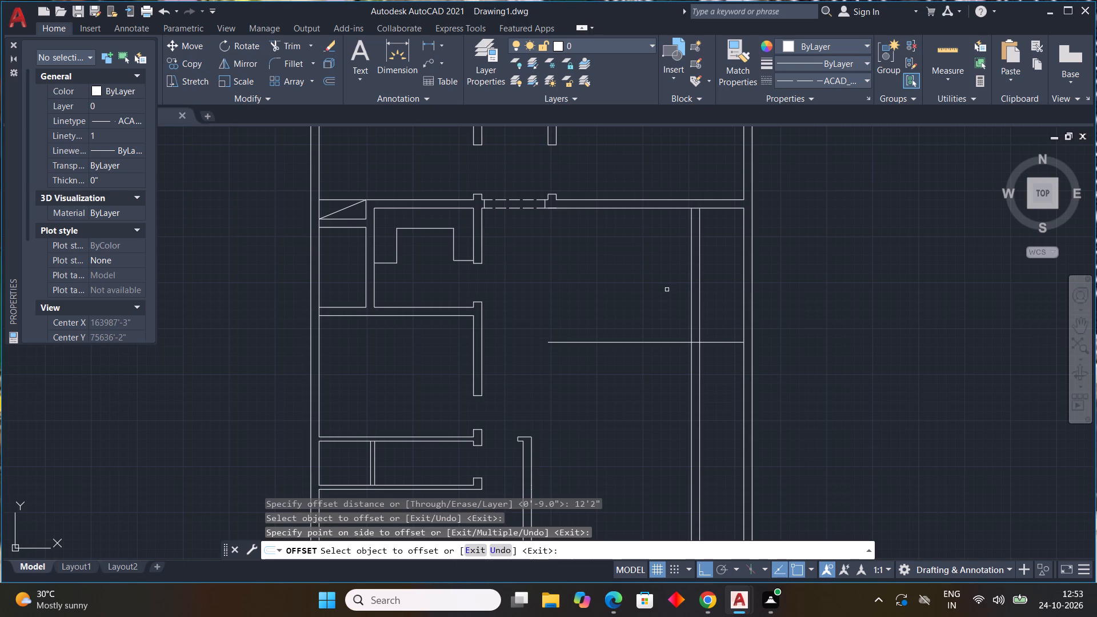
{"action": "key", "text": "Escape"}
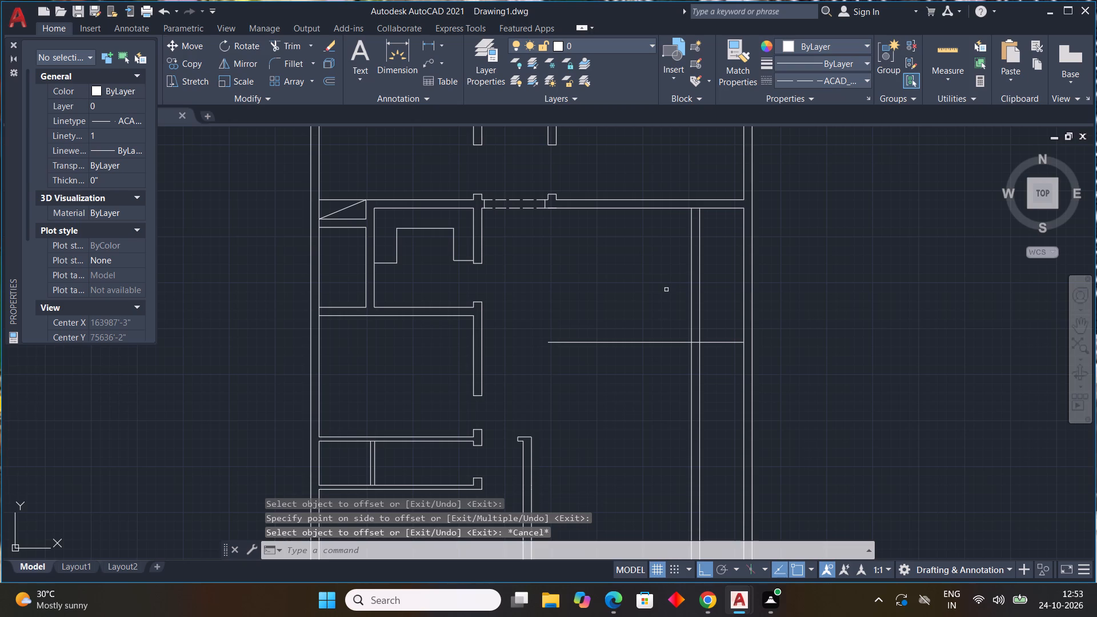
Offset the new horizontal line in the right-hand room 9" downward to form a double-line wall.
{"action": "key", "text": "space"}
{"action": "type", "text": "9\""}
{"action": "key", "text": "Return"}
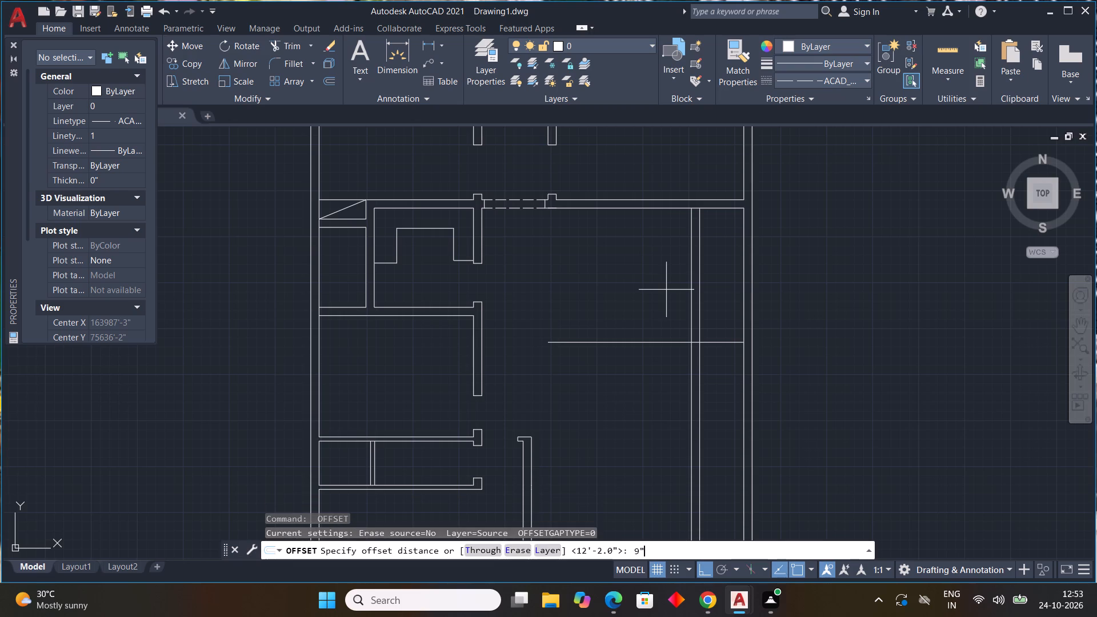
{"action": "left_click", "coordinate": [643, 344]}
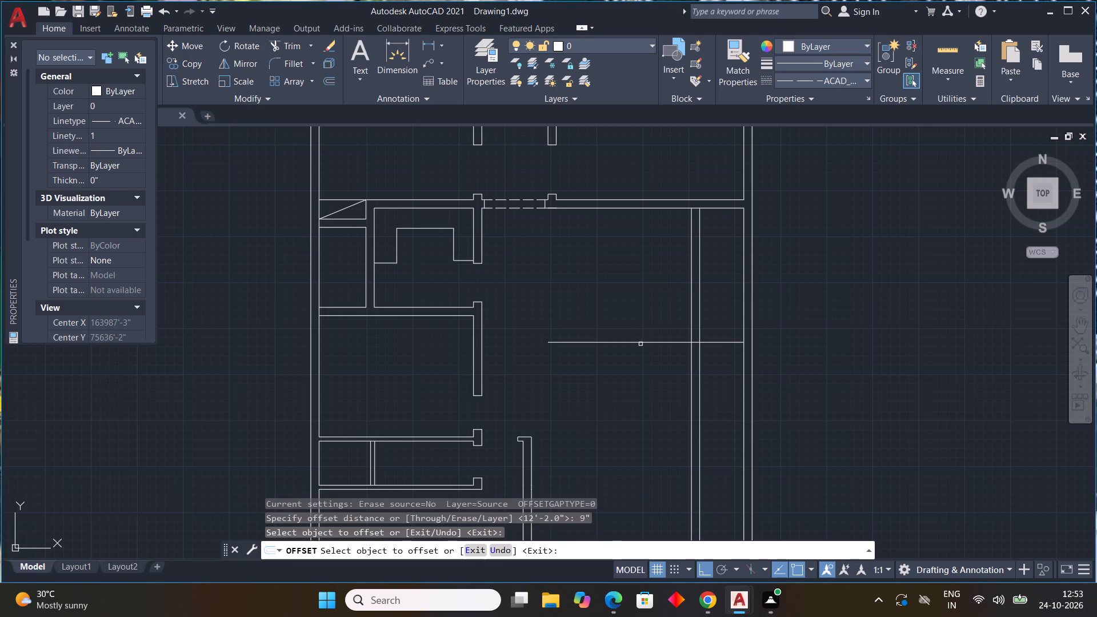
{"action": "left_click_drag", "start_coordinate": [641, 342], "coordinate": [644, 352]}
{"action": "left_click", "coordinate": [654, 376]}
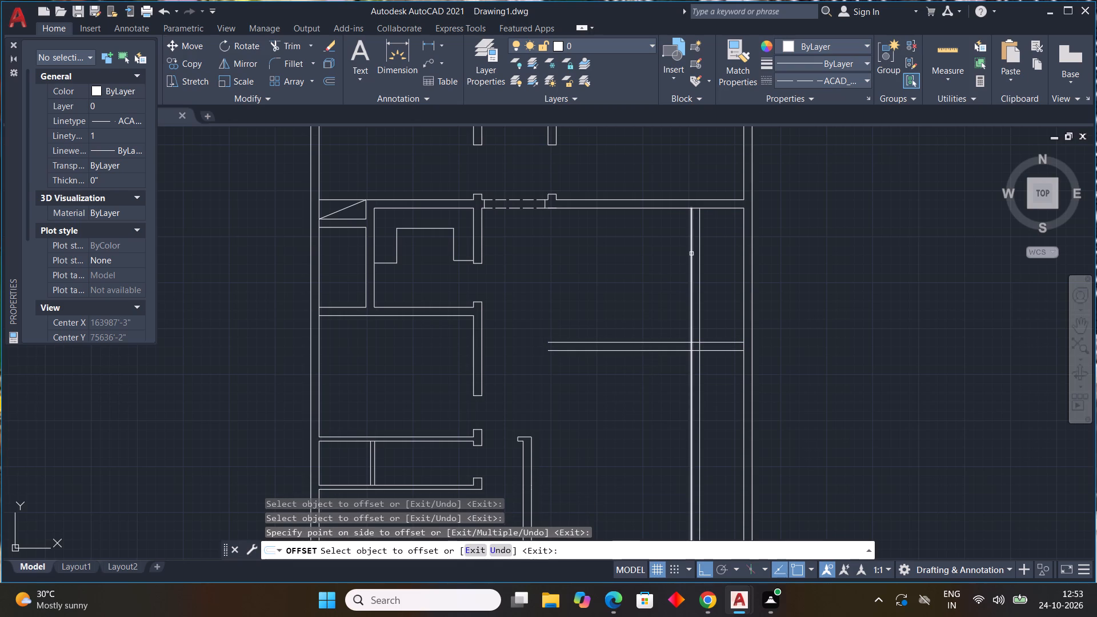
{"action": "key", "text": "Escape"}
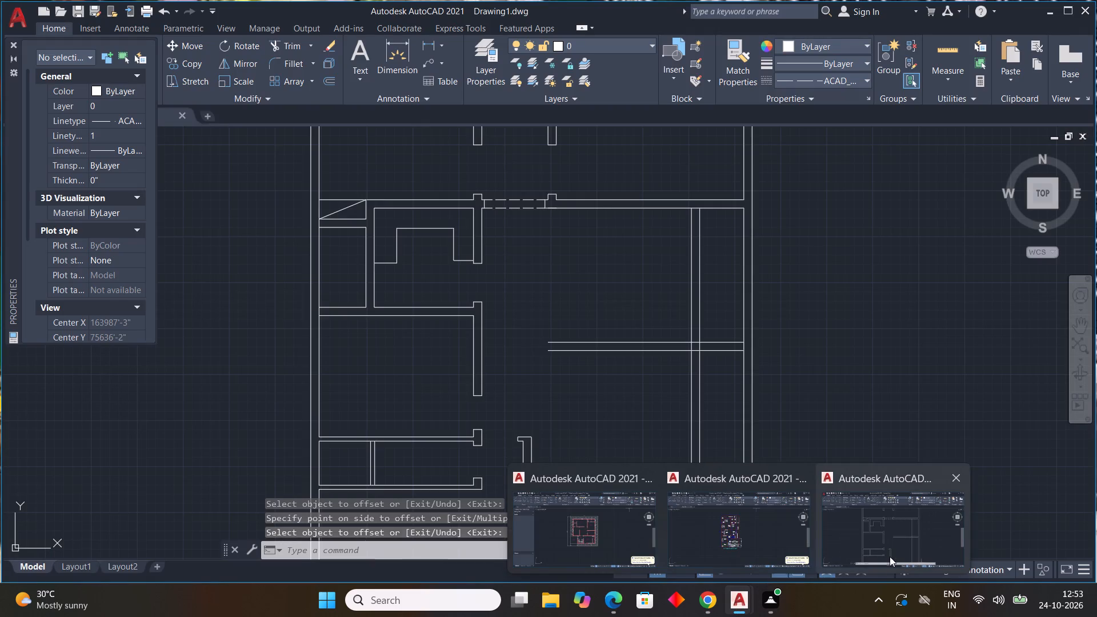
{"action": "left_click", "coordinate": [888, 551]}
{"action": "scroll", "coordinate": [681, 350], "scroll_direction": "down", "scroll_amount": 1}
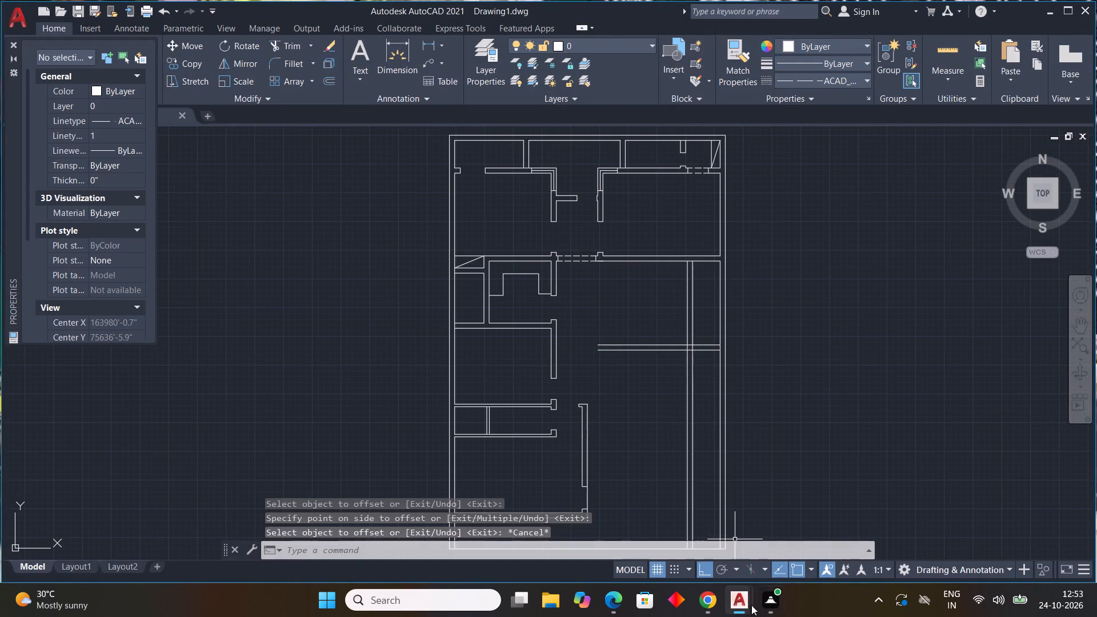
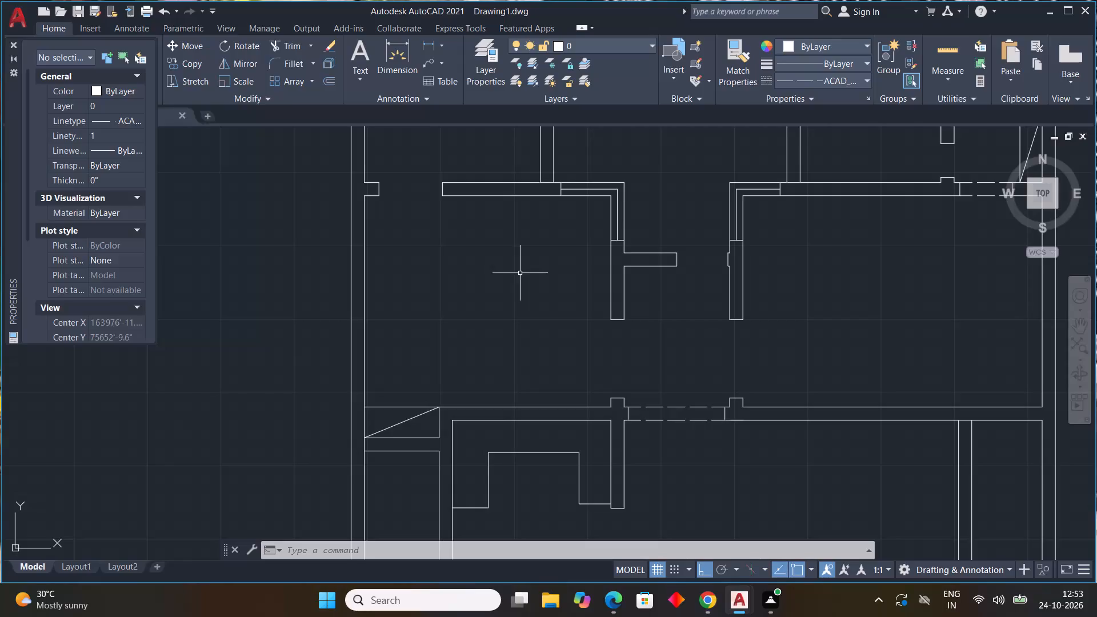
Examine the right-side room below the middle cross wall, where the new vertical and horizontal double-line walls cross.
{"action": "scroll", "coordinate": [518, 263], "scroll_direction": "down", "scroll_amount": 2}
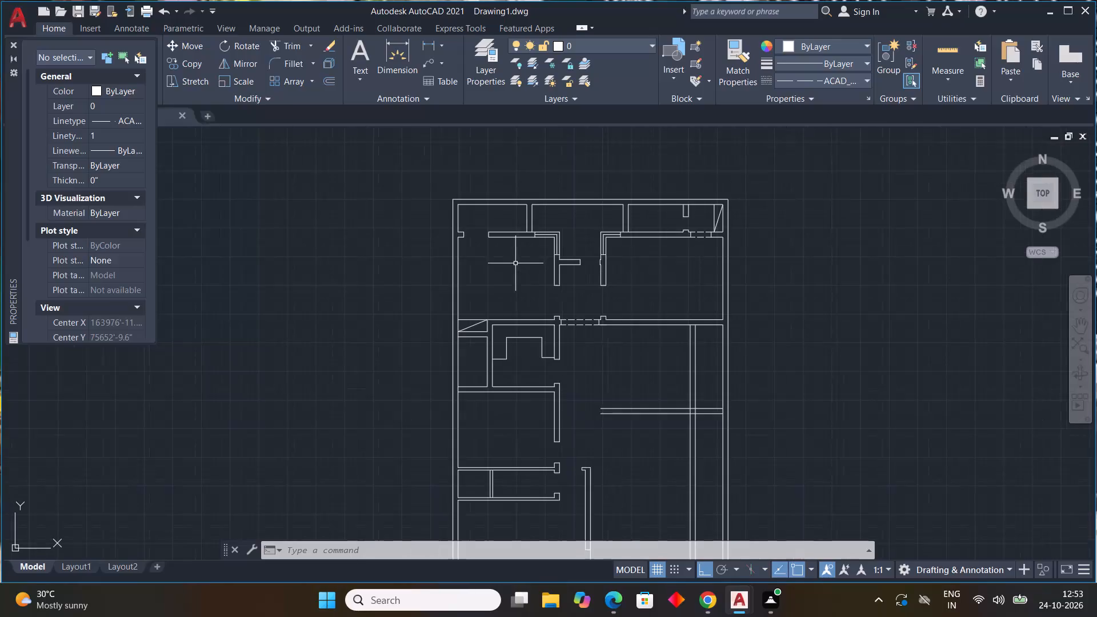
{"action": "middle_click_drag", "start_coordinate": [691, 317], "coordinate": [604, 248]}
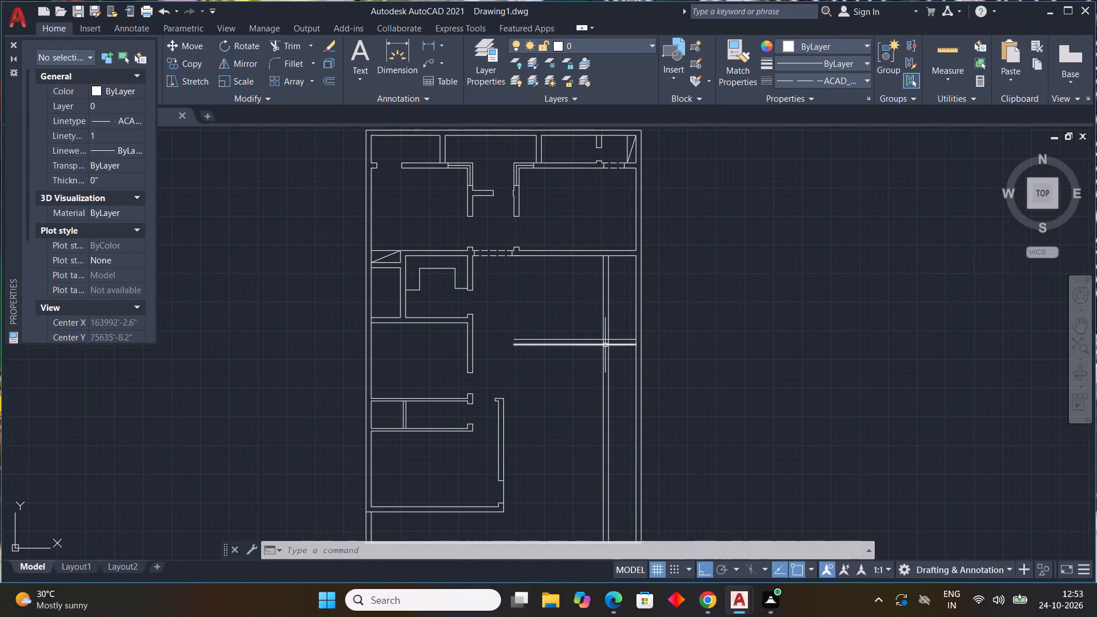
{"action": "middle_click_drag", "start_coordinate": [625, 340], "coordinate": [635, 382]}
{"action": "scroll", "coordinate": [604, 278], "scroll_direction": "up", "scroll_amount": 3}
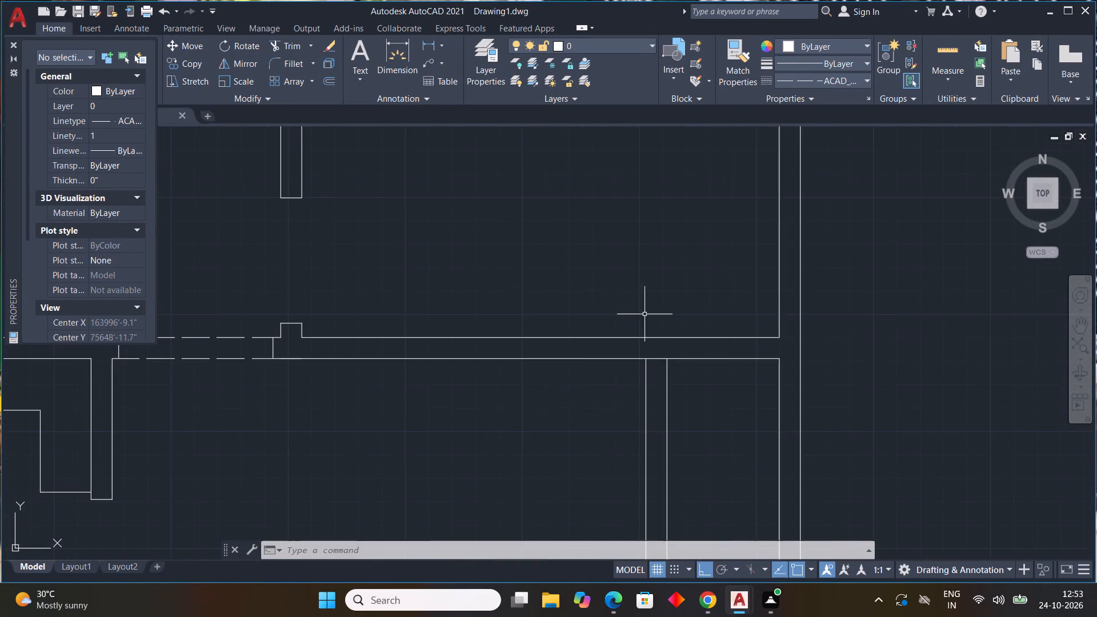
{"action": "middle_click_drag", "start_coordinate": [642, 314], "coordinate": [530, 229]}
{"action": "scroll", "coordinate": [656, 326], "scroll_direction": "down", "scroll_amount": 1}
{"action": "middle_click_drag", "start_coordinate": [684, 392], "coordinate": [706, 342]}
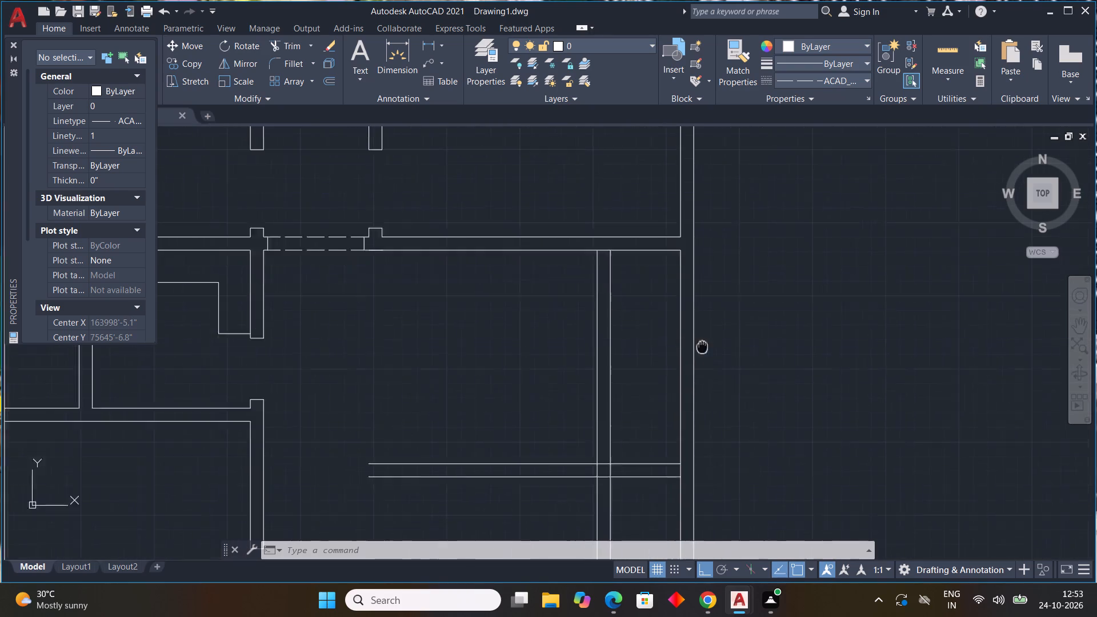
{"action": "middle_click_drag", "start_coordinate": [706, 342], "coordinate": [732, 293]}
{"action": "middle_click", "coordinate": [734, 289]}
{"action": "scroll", "coordinate": [668, 324], "scroll_direction": "down", "scroll_amount": 1}
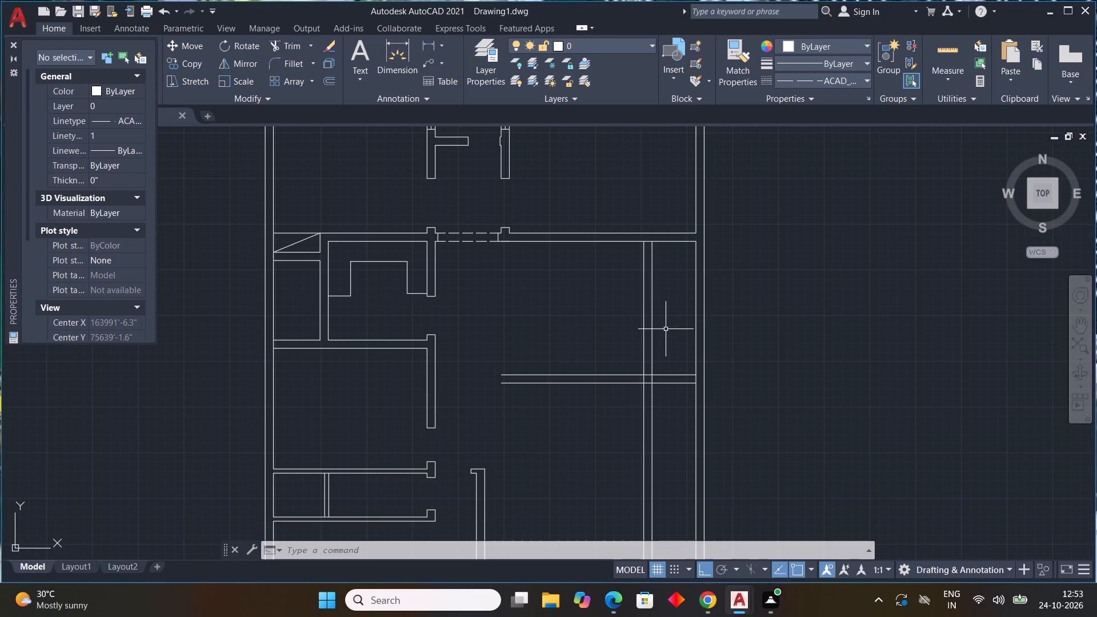
{"action": "middle_click_drag", "start_coordinate": [653, 333], "coordinate": [734, 252]}
{"action": "scroll", "coordinate": [654, 275], "scroll_direction": "down", "scroll_amount": 2}
{"action": "middle_click_drag", "start_coordinate": [650, 312], "coordinate": [541, 347]}
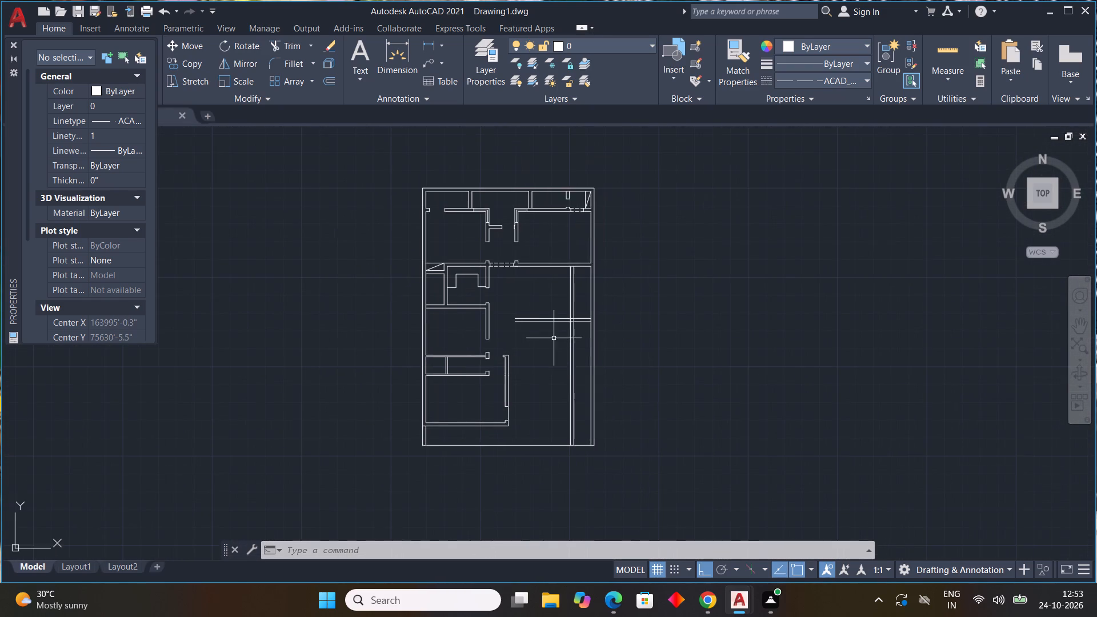
{"action": "scroll", "coordinate": [555, 328], "scroll_direction": "up", "scroll_amount": 1}
{"action": "middle_click_drag", "start_coordinate": [562, 348], "coordinate": [558, 308]}
{"action": "middle_click", "coordinate": [558, 306]}
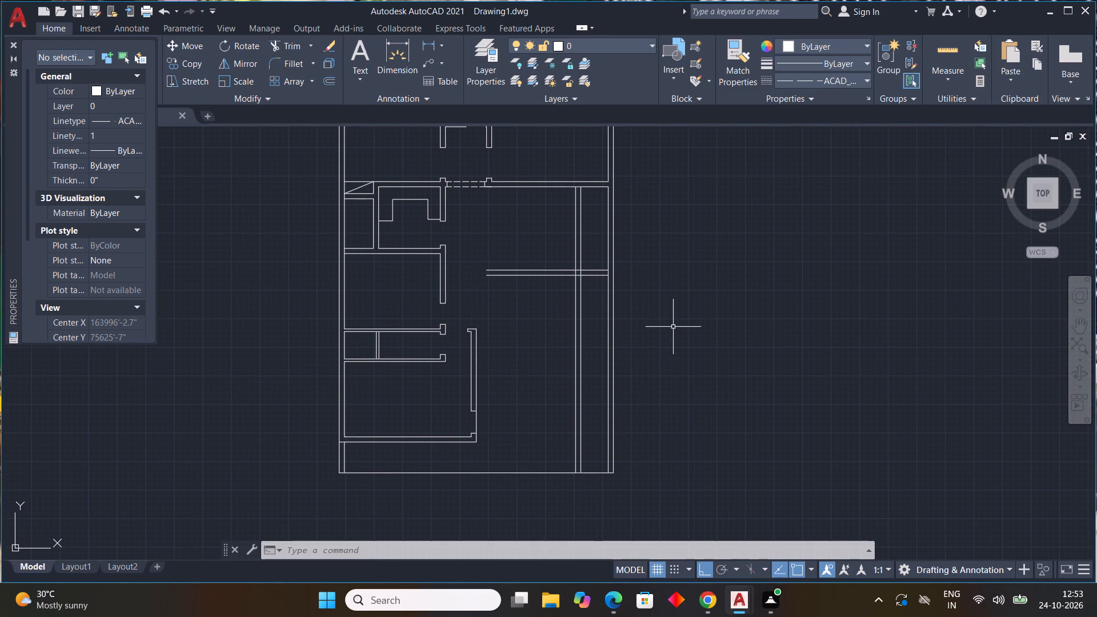
Trim the right-hand room's vertical wall lines below the new horizontal wall and open the T-junction between the two walls.
{"action": "type", "text": "TR"}
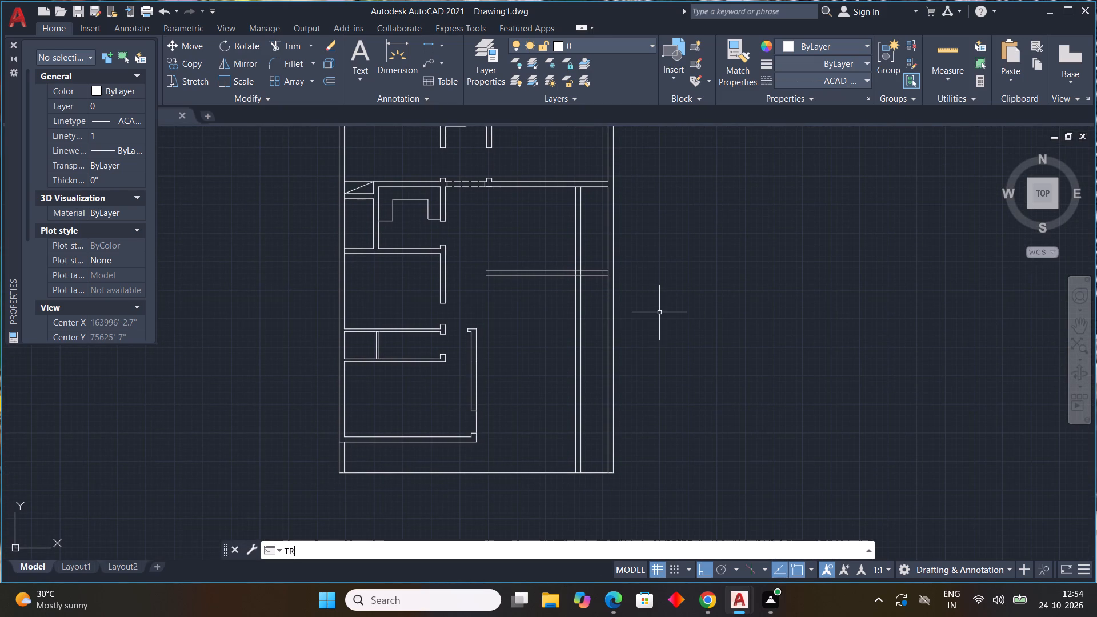
{"action": "key", "text": "space"}
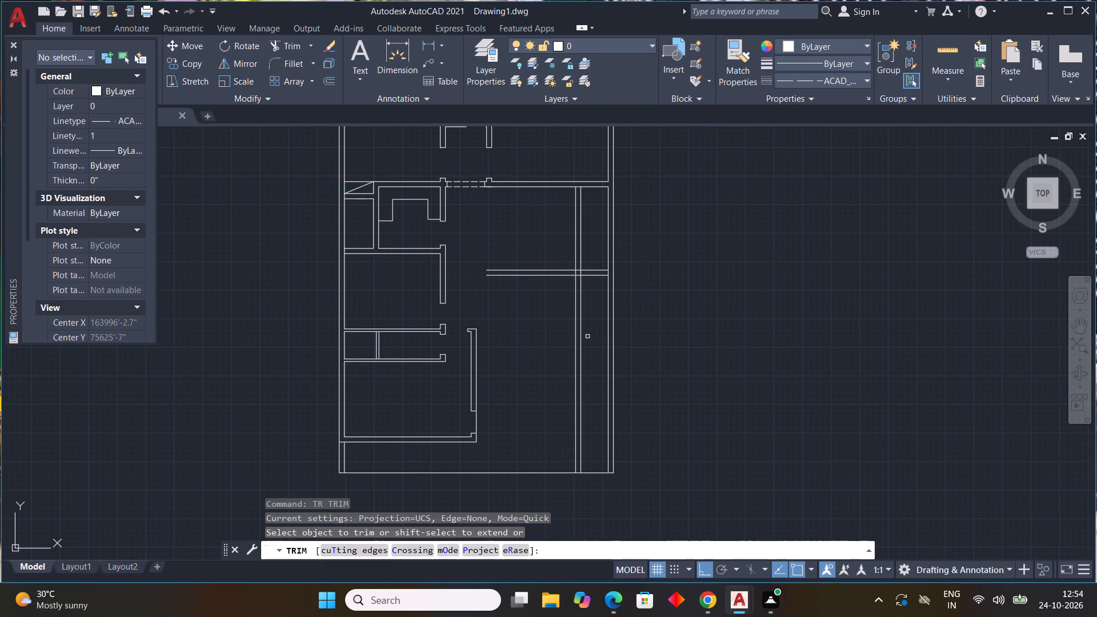
{"action": "left_click_drag", "start_coordinate": [587, 336], "coordinate": [520, 355]}
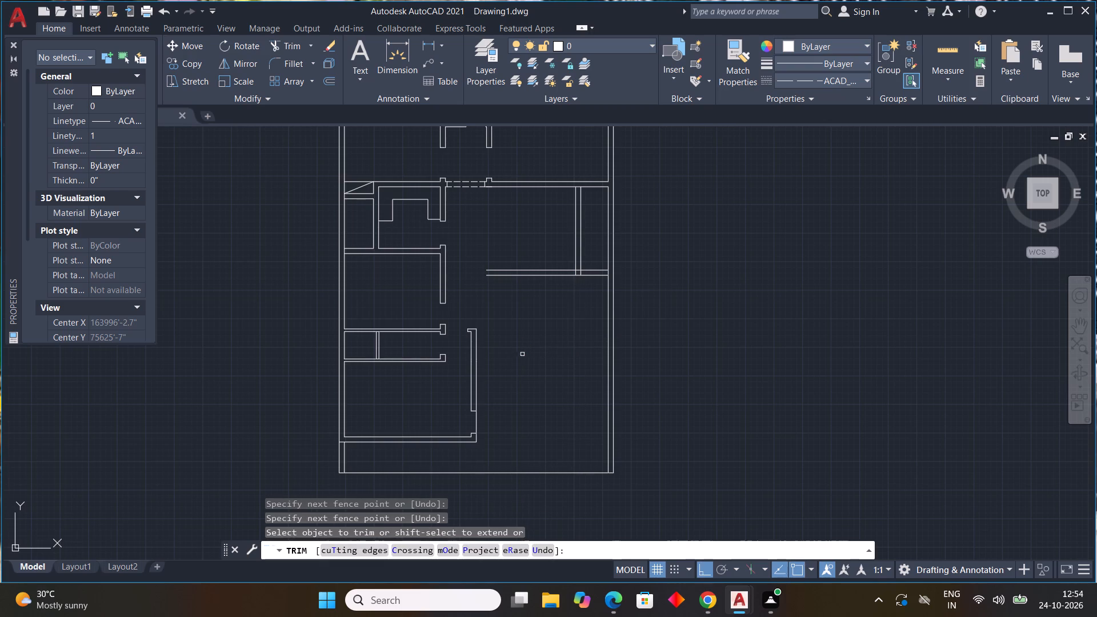
{"action": "scroll", "coordinate": [574, 284], "scroll_direction": "up", "scroll_amount": 3}
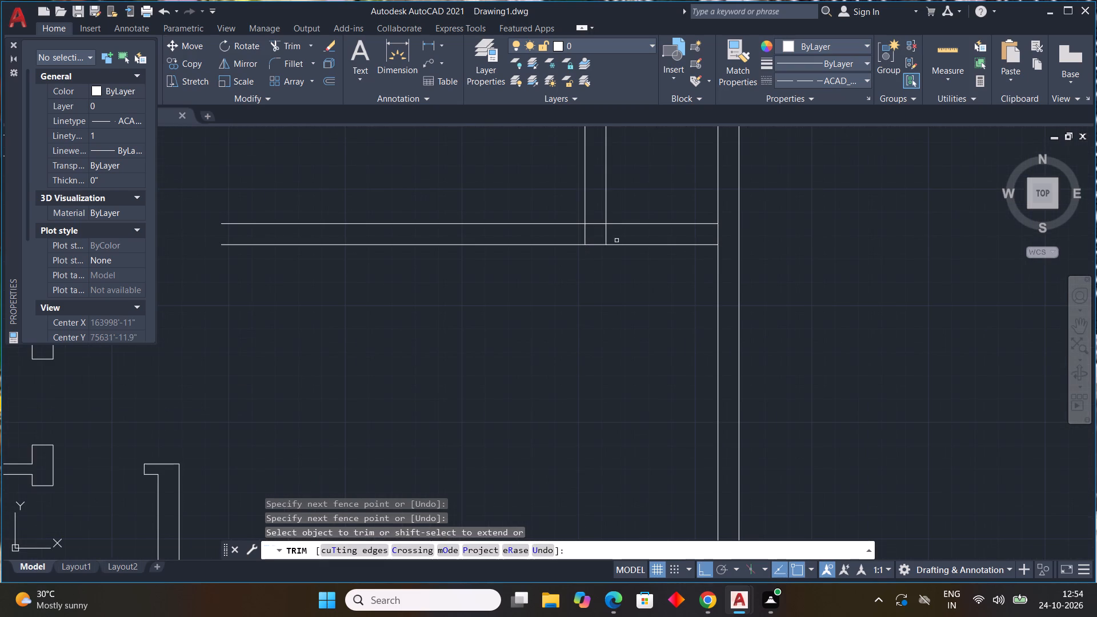
{"action": "left_click_drag", "start_coordinate": [616, 236], "coordinate": [543, 233]}
{"action": "left_click_drag", "start_coordinate": [599, 229], "coordinate": [596, 219]}
{"action": "scroll", "coordinate": [603, 237], "scroll_direction": "down", "scroll_amount": 3}
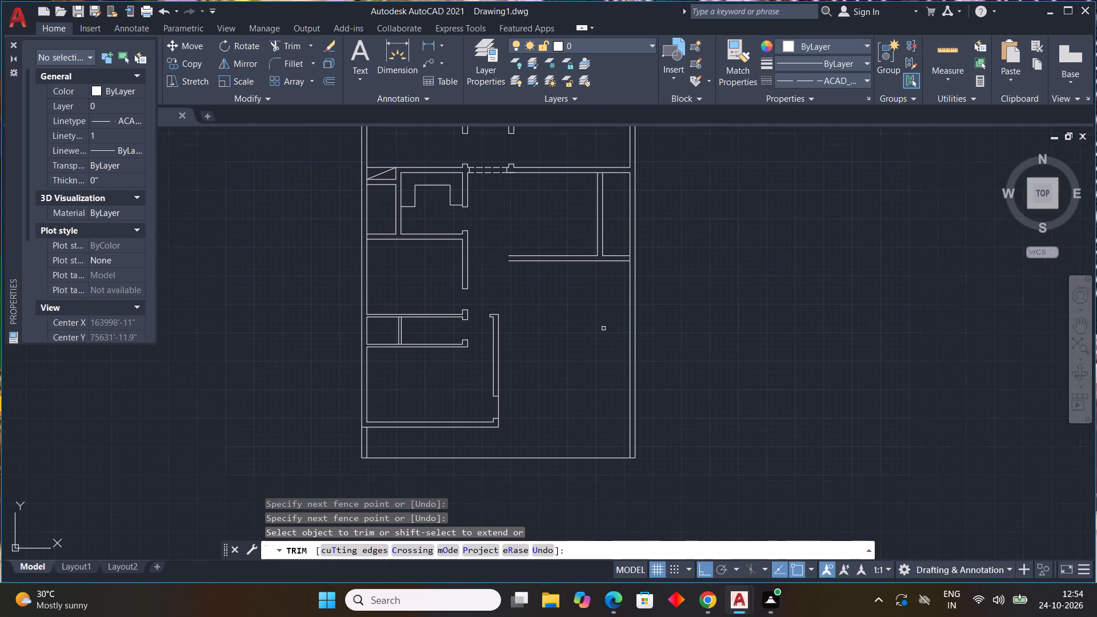
{"action": "key", "text": "Escape"}
{"action": "key", "text": "Escape"}
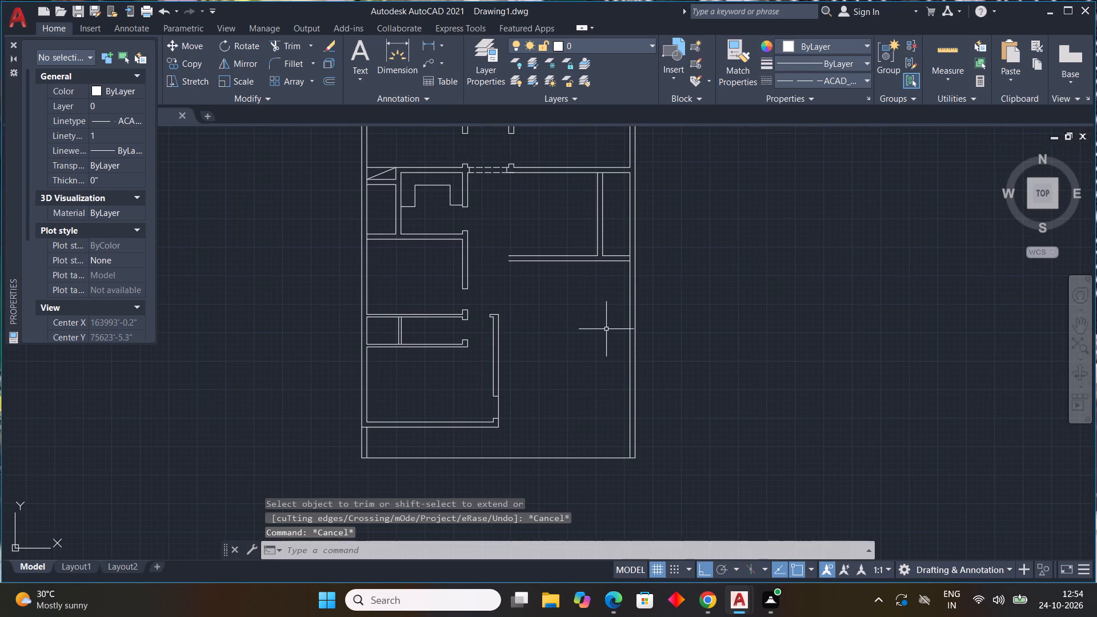
{"action": "key", "text": "Escape"}
{"action": "key", "text": "Escape"}
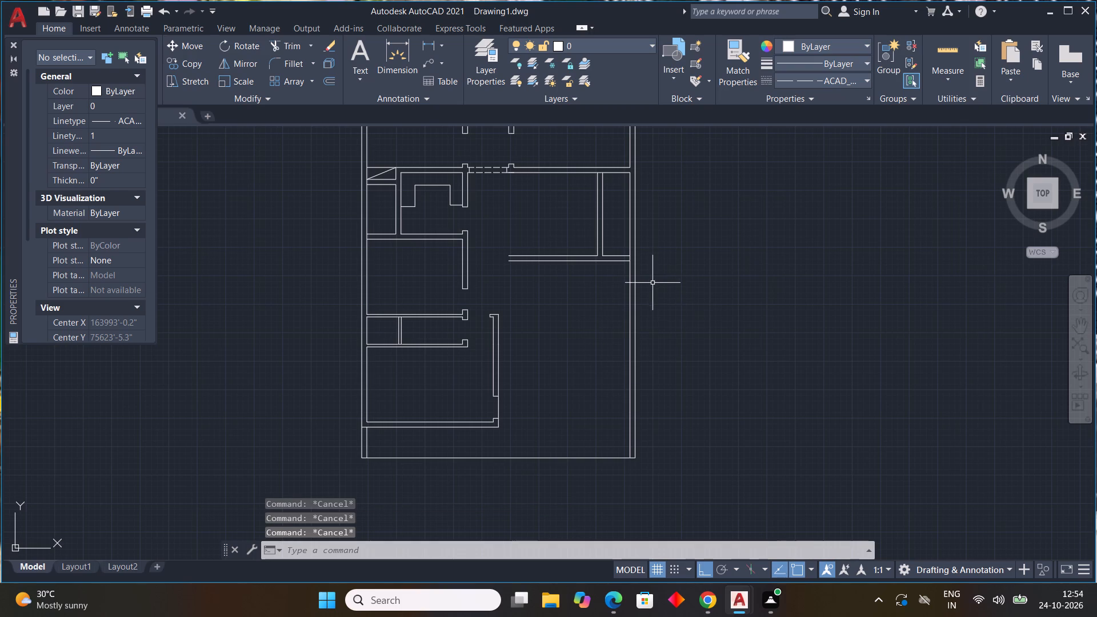
Trim the inner line of the right exterior wall between the two lines of the new horizontal wall.
{"action": "type", "text": "TR"}
{"action": "key", "text": "space"}
{"action": "scroll", "coordinate": [621, 257], "scroll_direction": "up", "scroll_amount": 3}
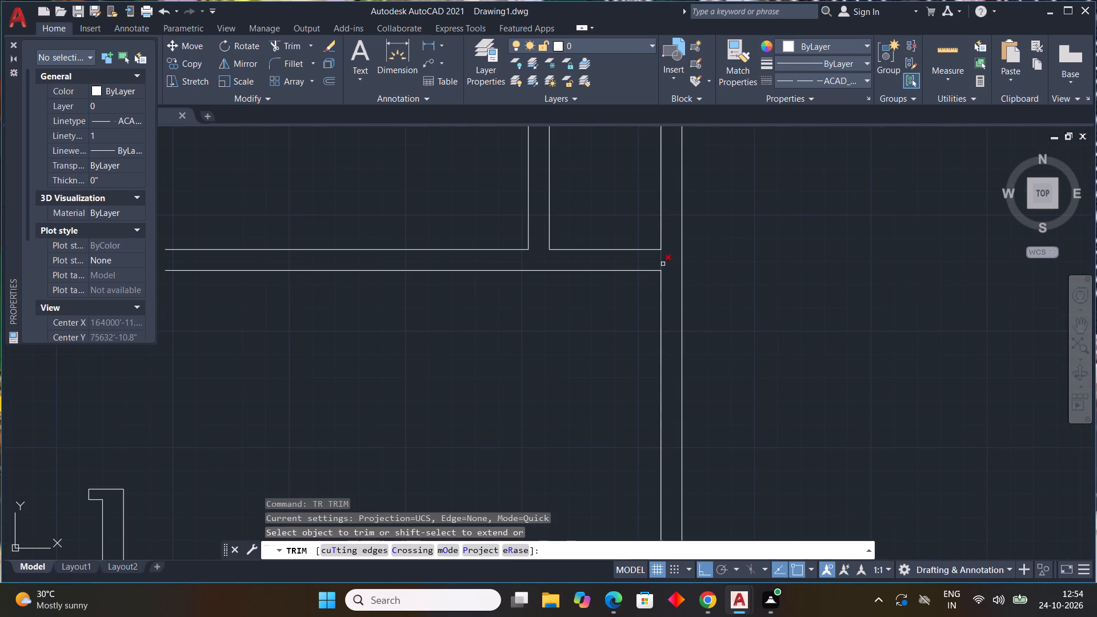
{"action": "left_click", "coordinate": [662, 263]}
{"action": "scroll", "coordinate": [735, 297], "scroll_direction": "down", "scroll_amount": 3}
{"action": "key", "text": "Escape"}
{"action": "key", "text": "Escape"}
{"action": "key", "text": "Escape"}
{"action": "key", "text": "Escape"}
{"action": "key", "text": "Escape"}
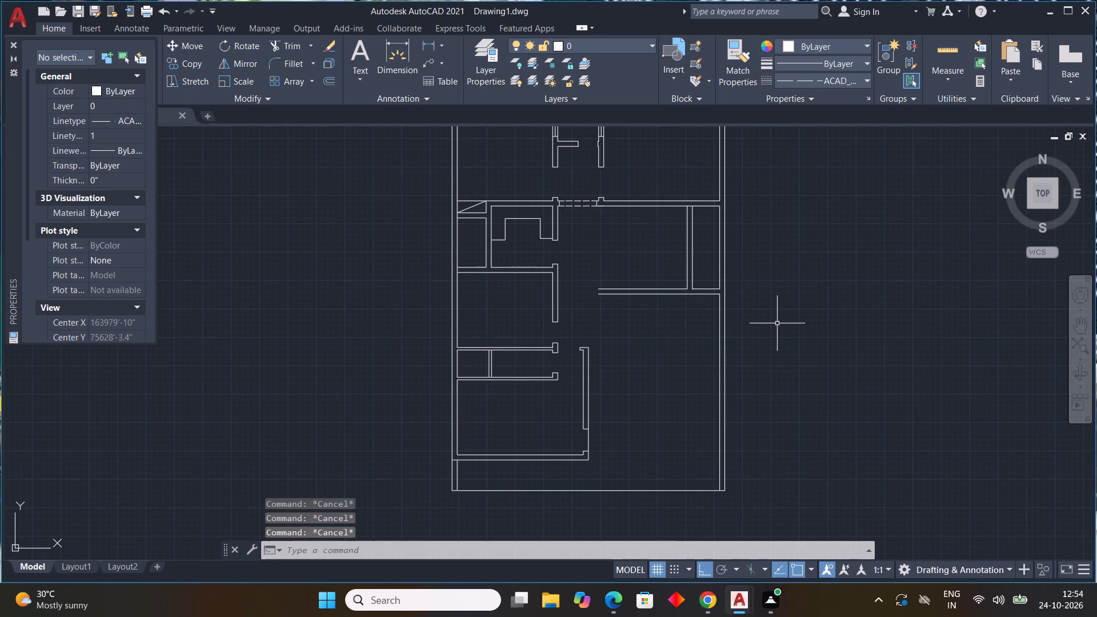
{"action": "key", "text": "Escape"}
Offset the lower line of the right-hand horizontal wall 7'10" downward.
{"action": "type", "text": "OFF"}
{"action": "key", "text": "space"}
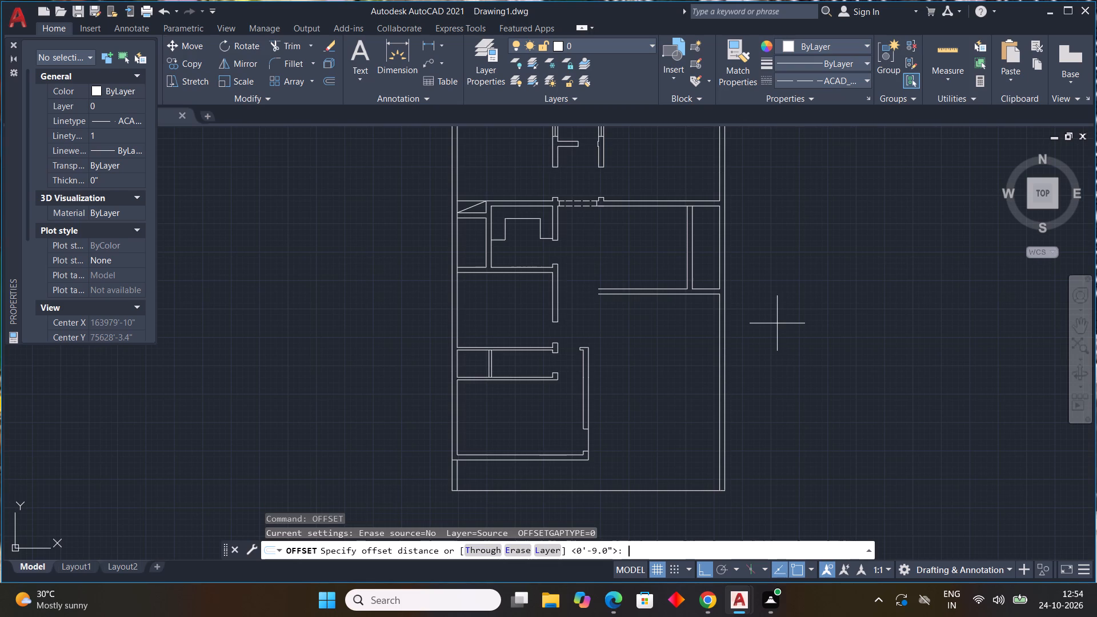
{"action": "type", "text": "7'10\""}
{"action": "key", "text": "Return"}
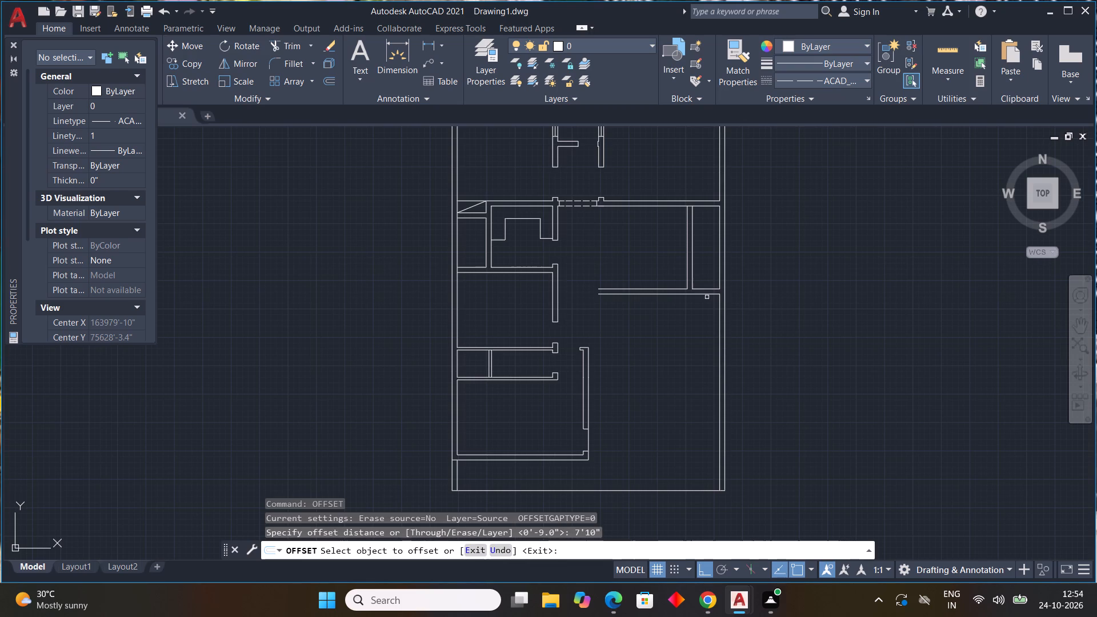
{"action": "left_click", "coordinate": [700, 294]}
{"action": "left_click", "coordinate": [709, 367]}
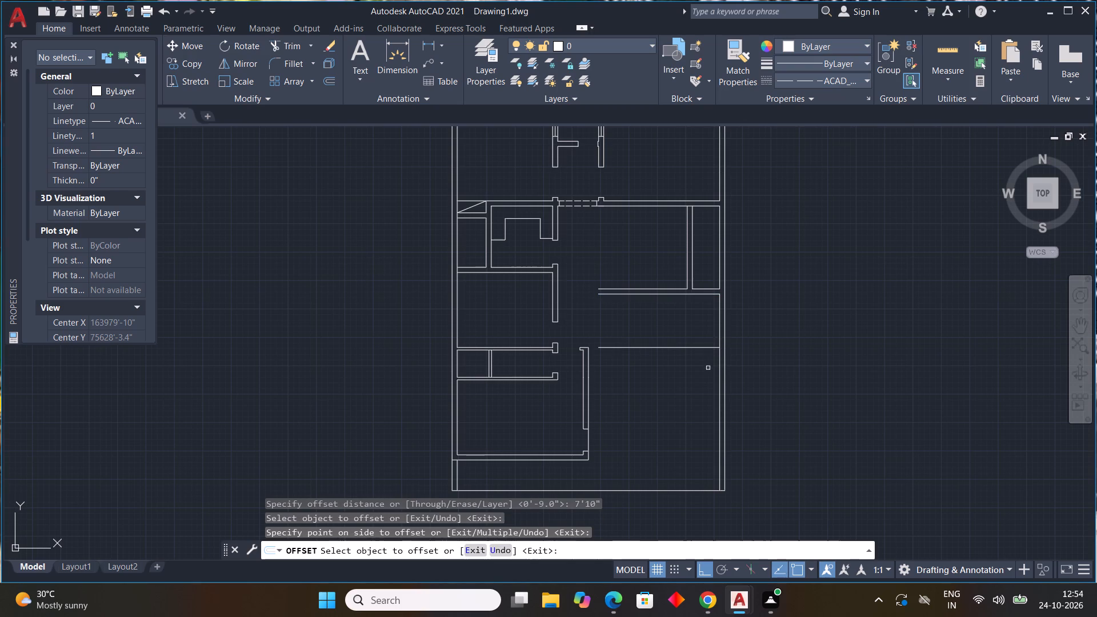
{"action": "key", "text": "Escape"}
{"action": "key", "text": "Escape"}
{"action": "key", "text": "Escape"}
{"action": "key", "text": "Escape"}
Offset the new lower horizontal line on the right side 9" downward to form a double-line wall.
{"action": "key", "text": "space"}
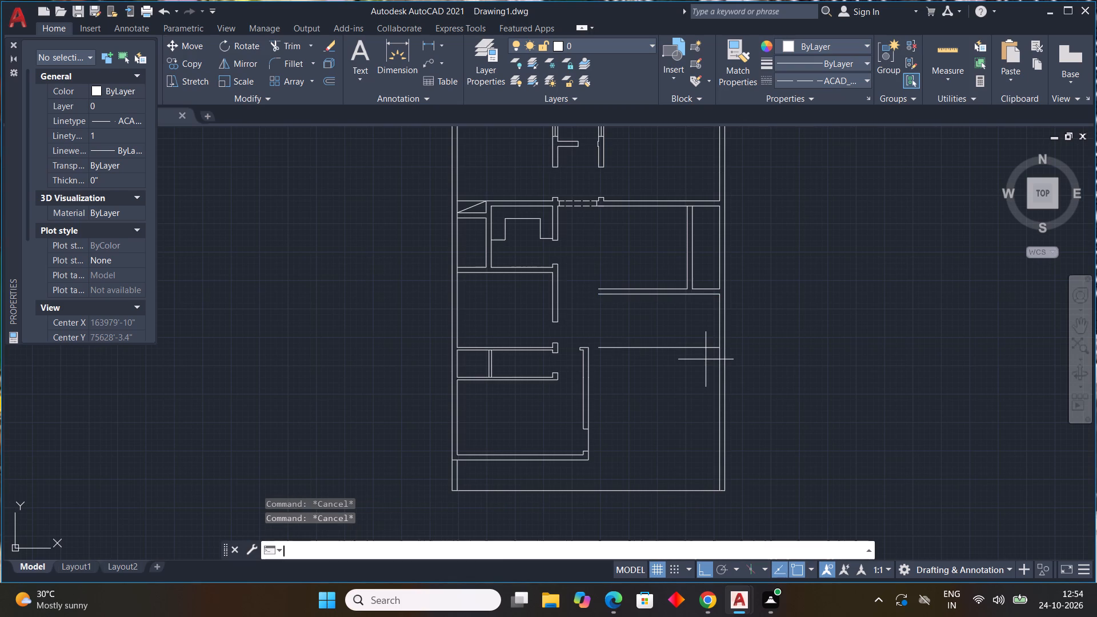
{"action": "type", "text": "9\""}
{"action": "key", "text": "Return"}
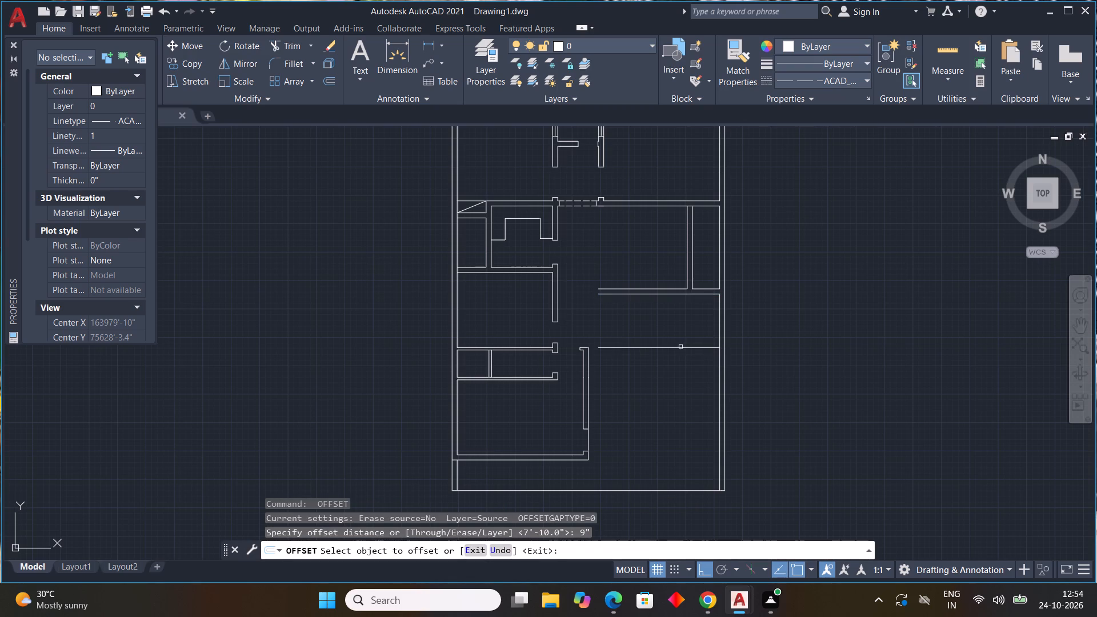
{"action": "left_click_drag", "start_coordinate": [678, 346], "coordinate": [678, 353]}
{"action": "left_click", "coordinate": [679, 391]}
{"action": "key", "text": "Escape"}
{"action": "key", "text": "Escape"}
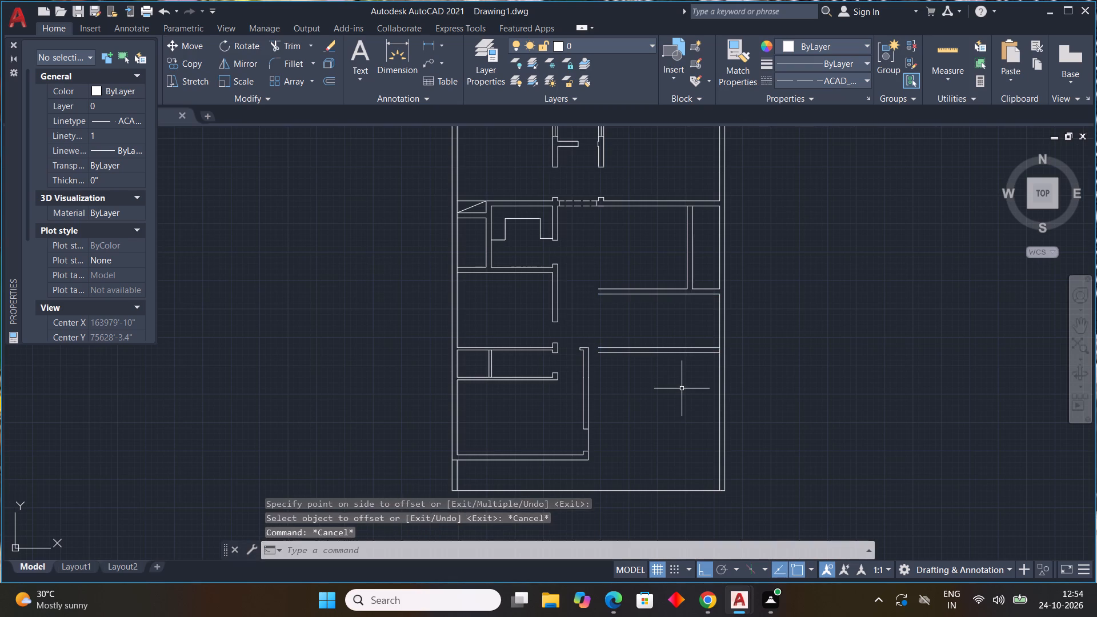
{"action": "key", "text": "Escape"}
{"action": "key", "text": "Escape"}
{"action": "key", "text": "Escape"}
{"action": "key", "text": "Escape"}
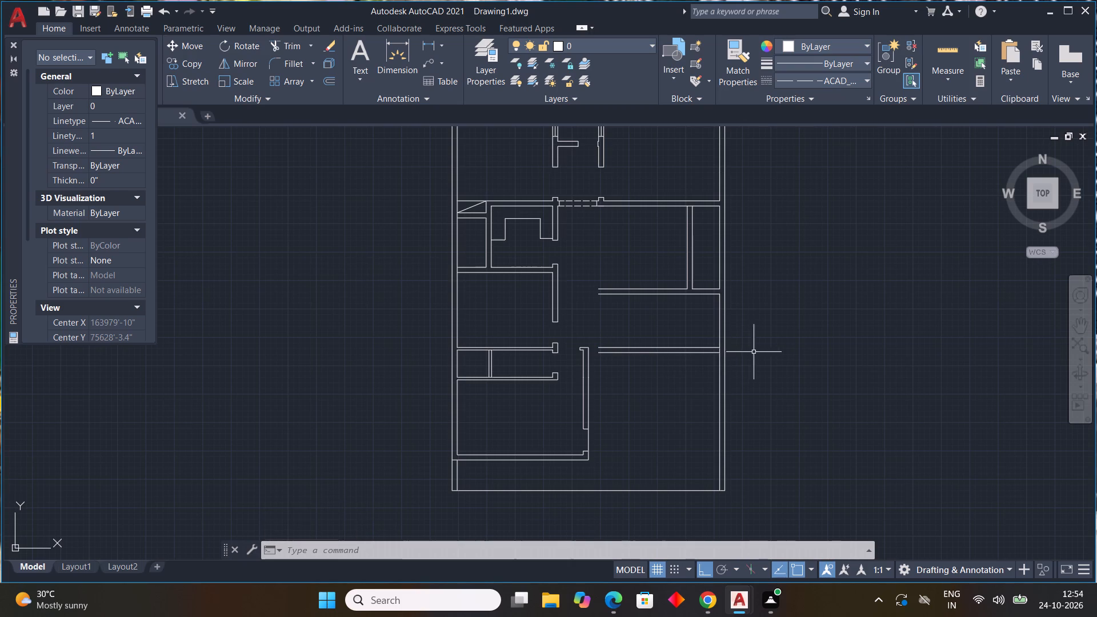
{"action": "key", "text": "Escape"}
{"action": "key", "text": "Escape"}
Trim the inner line of the right exterior wall between the two lines of the lower horizontal wall.
{"action": "type", "text": "TR"}
{"action": "key", "text": "space"}
{"action": "scroll", "coordinate": [712, 349], "scroll_direction": "up", "scroll_amount": 1}
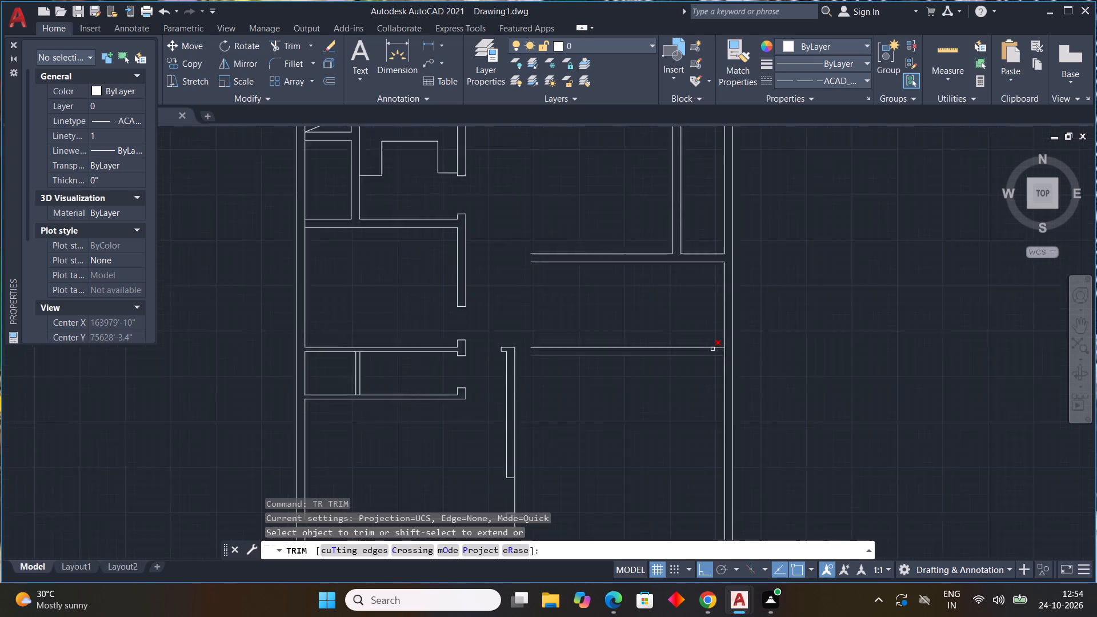
{"action": "scroll", "coordinate": [713, 348], "scroll_direction": "up", "scroll_amount": 1}
{"action": "left_click", "coordinate": [730, 356]}
{"action": "key", "text": "Escape"}
{"action": "key", "text": "Escape"}
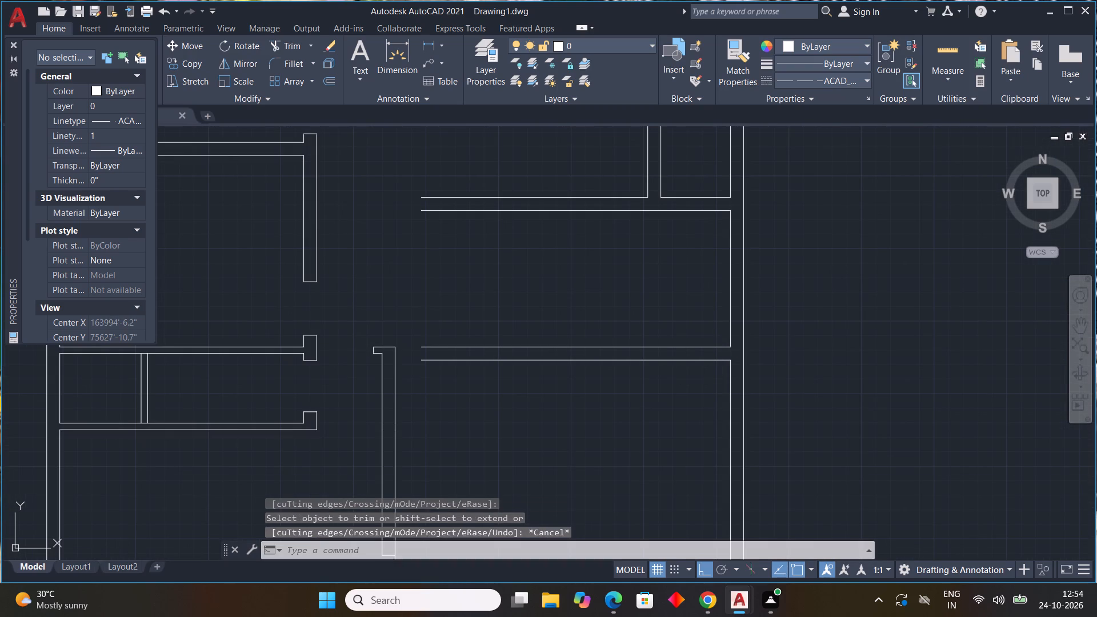
{"action": "key", "text": "Escape"}
{"action": "key", "text": "Escape"}
{"action": "key", "text": "Escape"}
{"action": "key", "text": "Escape"}
Offset the inner line of the right exterior wall, between the two right-hand horizontal walls, 3'0" toward the plan's interior.
{"action": "scroll", "coordinate": [773, 358], "scroll_direction": "down", "scroll_amount": 1}
{"action": "middle_click_drag", "start_coordinate": [773, 358], "coordinate": [775, 374]}
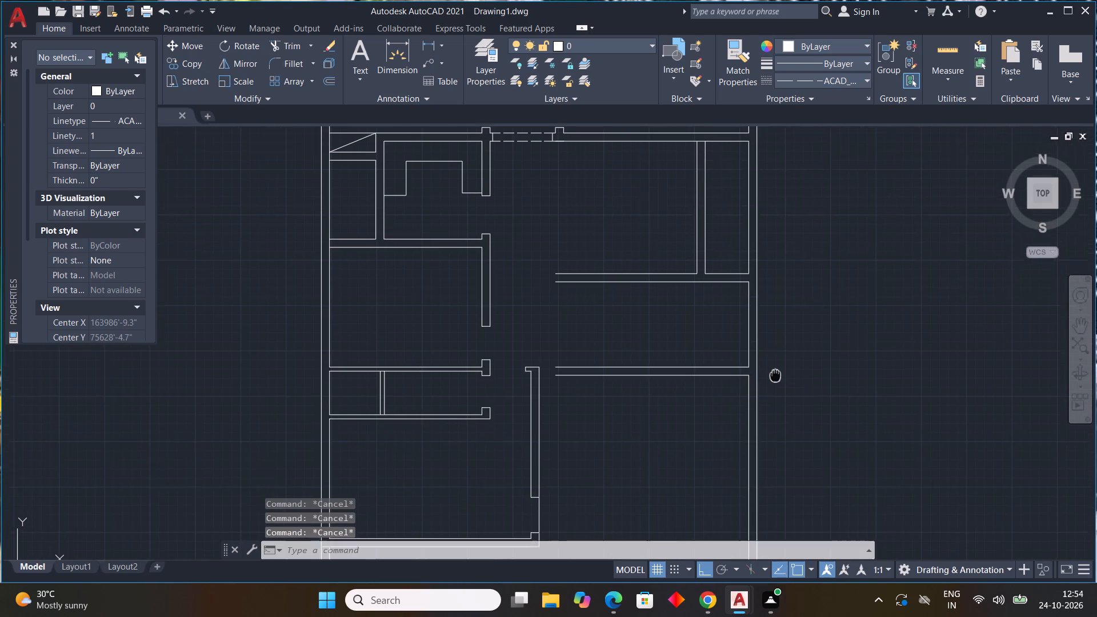
{"action": "middle_click_drag", "start_coordinate": [775, 374], "coordinate": [791, 368]}
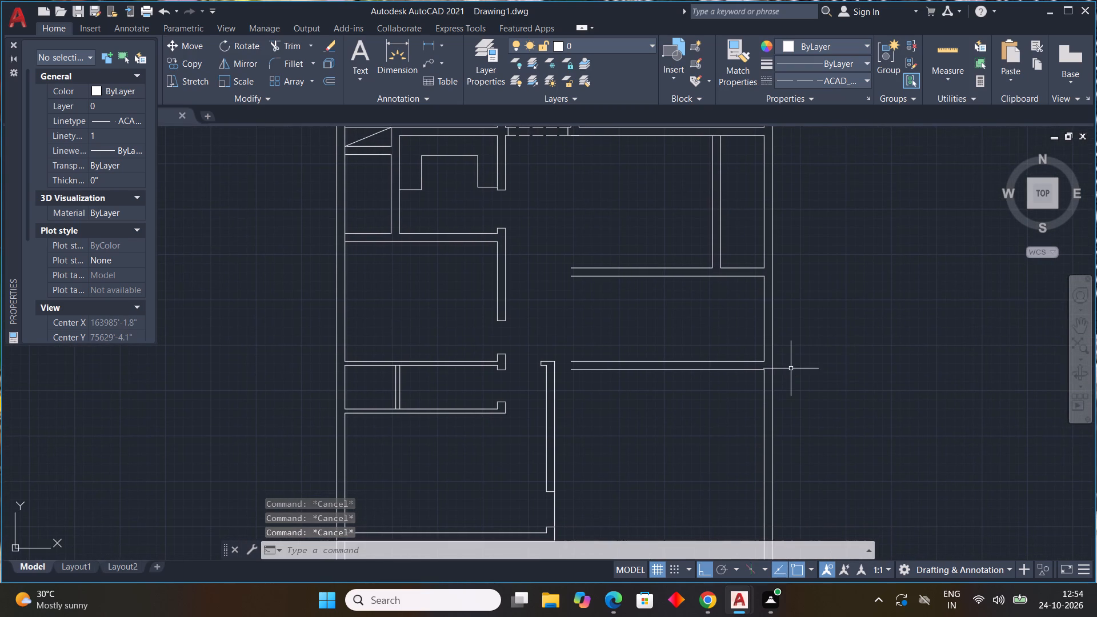
{"action": "type", "text": "OFF"}
{"action": "key", "text": "space"}
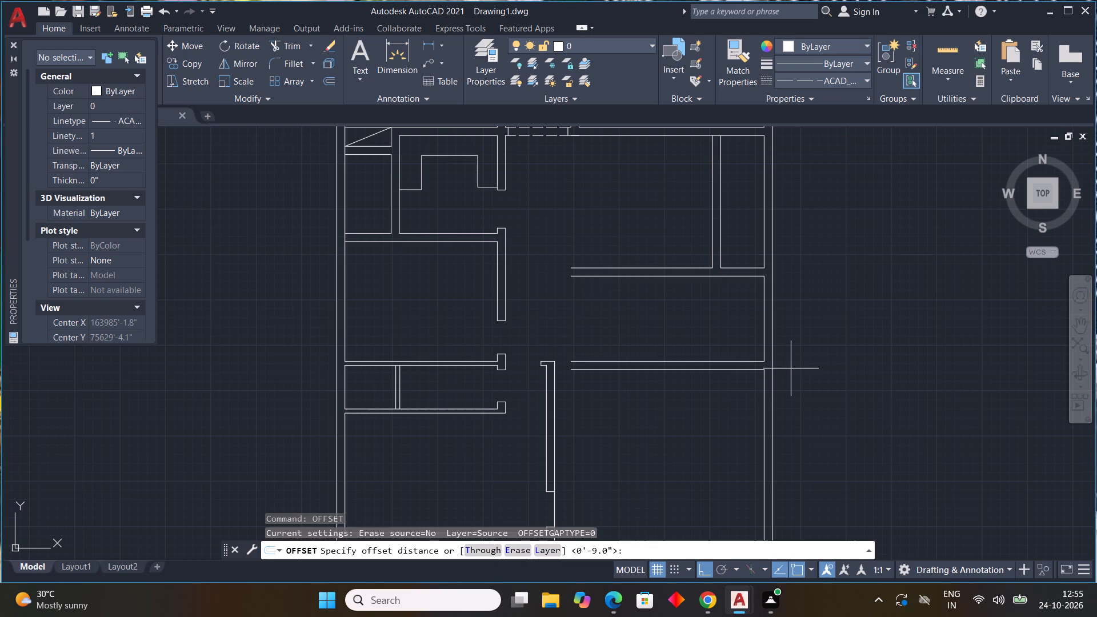
{"action": "key", "text": "3"}
{"action": "key", "text": "apostrophe"}
{"action": "key", "text": "Return"}
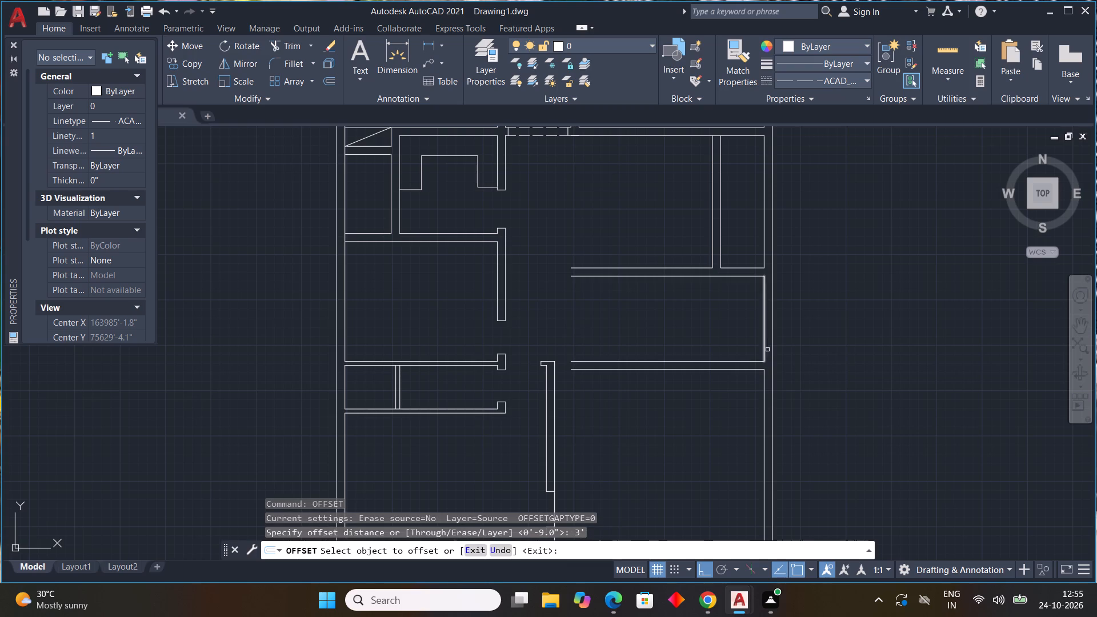
{"action": "left_click", "coordinate": [763, 341]}
{"action": "left_click", "coordinate": [692, 334]}
{"action": "key", "text": "Escape"}
{"action": "key", "text": "Escape"}
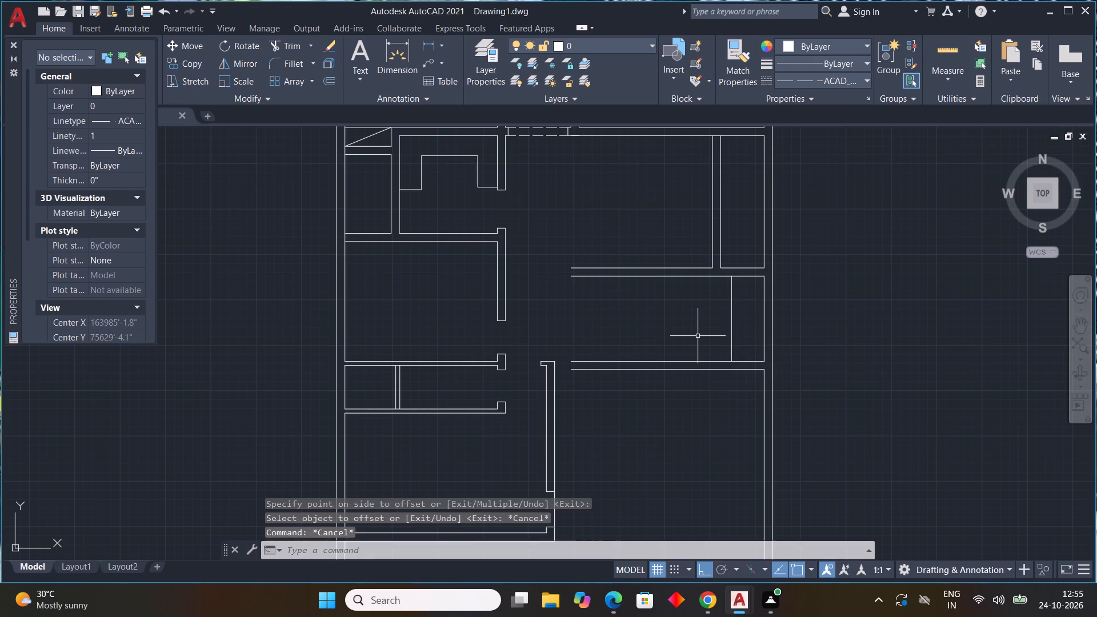
{"action": "key", "text": "Escape"}
{"action": "key", "text": "Escape"}
{"action": "key", "text": "Escape"}
Offset the new vertical line between the two right-hand horizontal walls 1'0" further toward the plan's interior.
{"action": "key", "text": "space"}
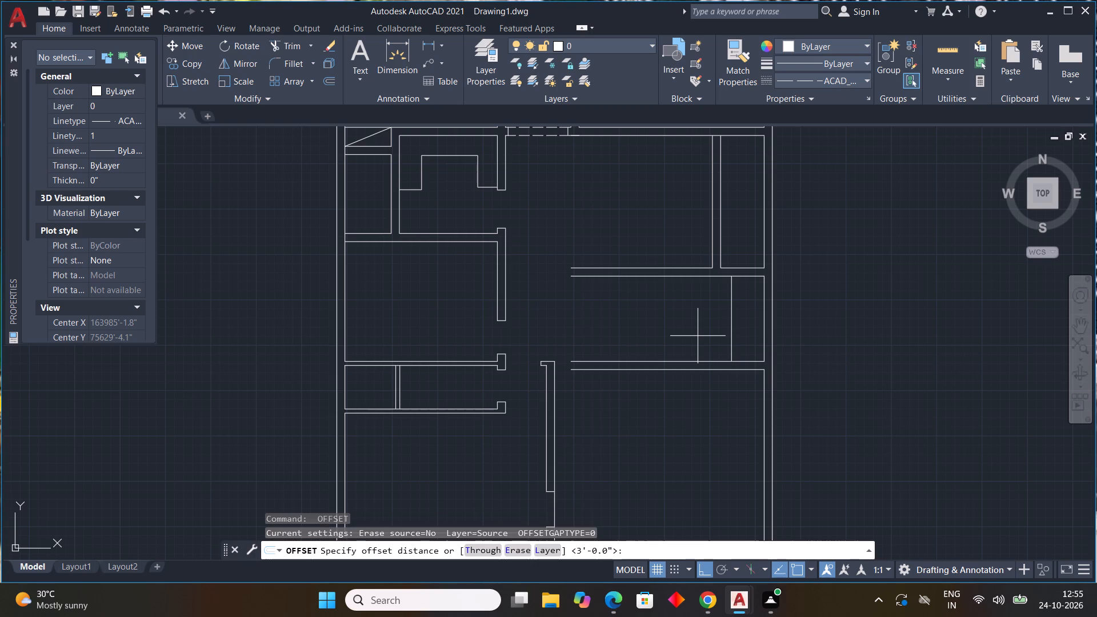
{"action": "type", "text": "1'"}
{"action": "key", "text": "Return"}
{"action": "left_click", "coordinate": [732, 327]}
{"action": "left_click", "coordinate": [710, 324]}
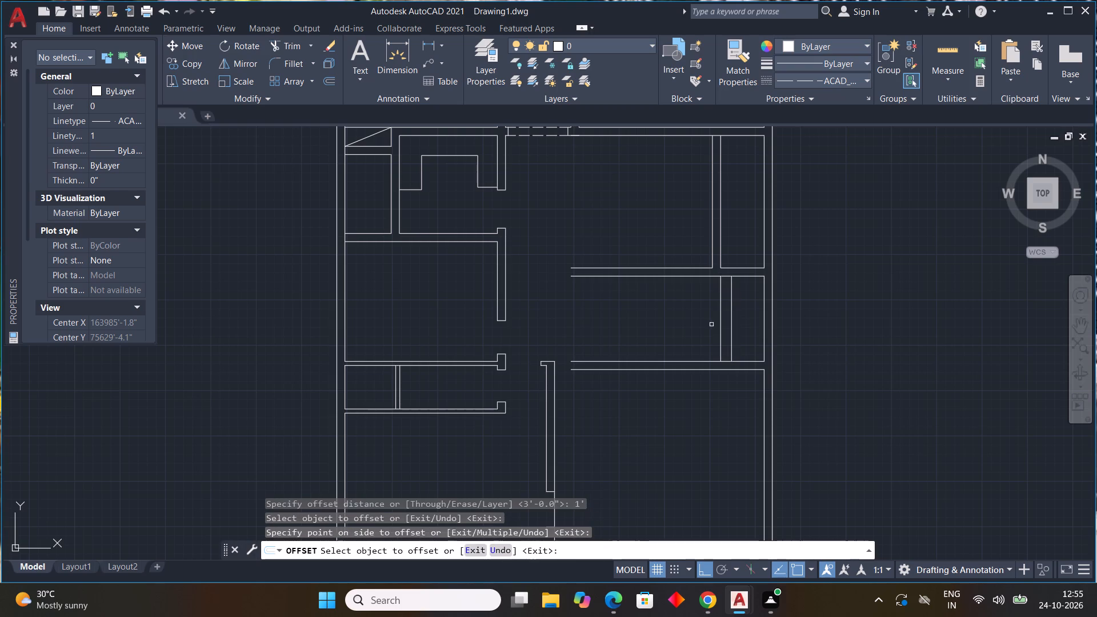
{"action": "key", "text": "Escape"}
{"action": "key", "text": "Escape"}
{"action": "key", "text": "Escape"}
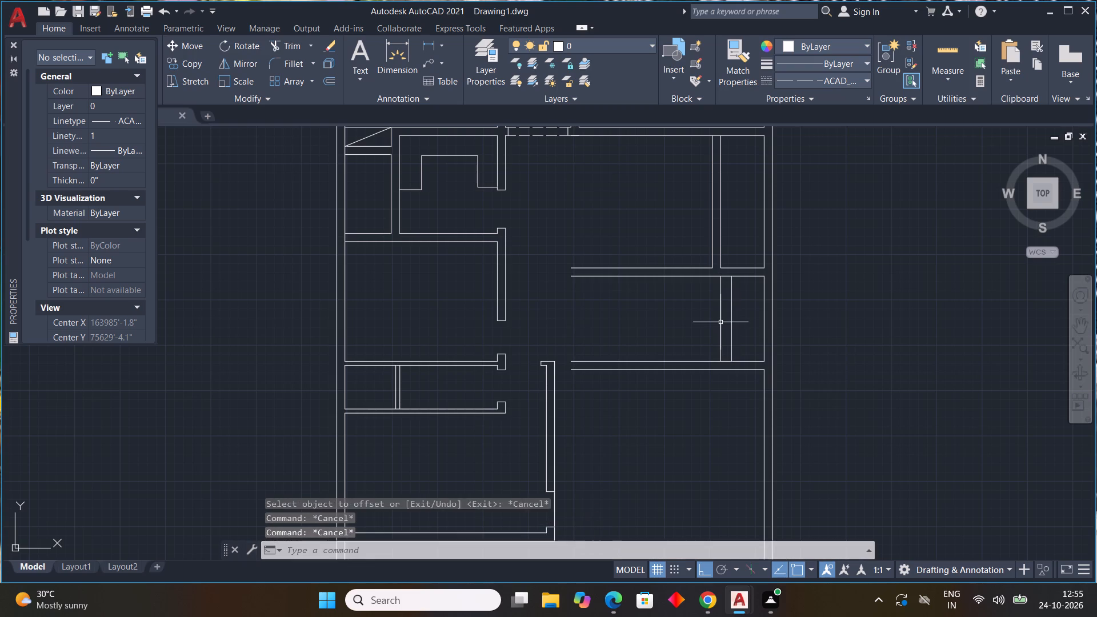
Offset the inner line of the right exterior wall, between the two right-hand horizontal walls, 12'9" toward the plan's interior.
{"action": "key", "text": "Escape"}
{"action": "type", "text": "OFF"}
{"action": "key", "text": "space"}
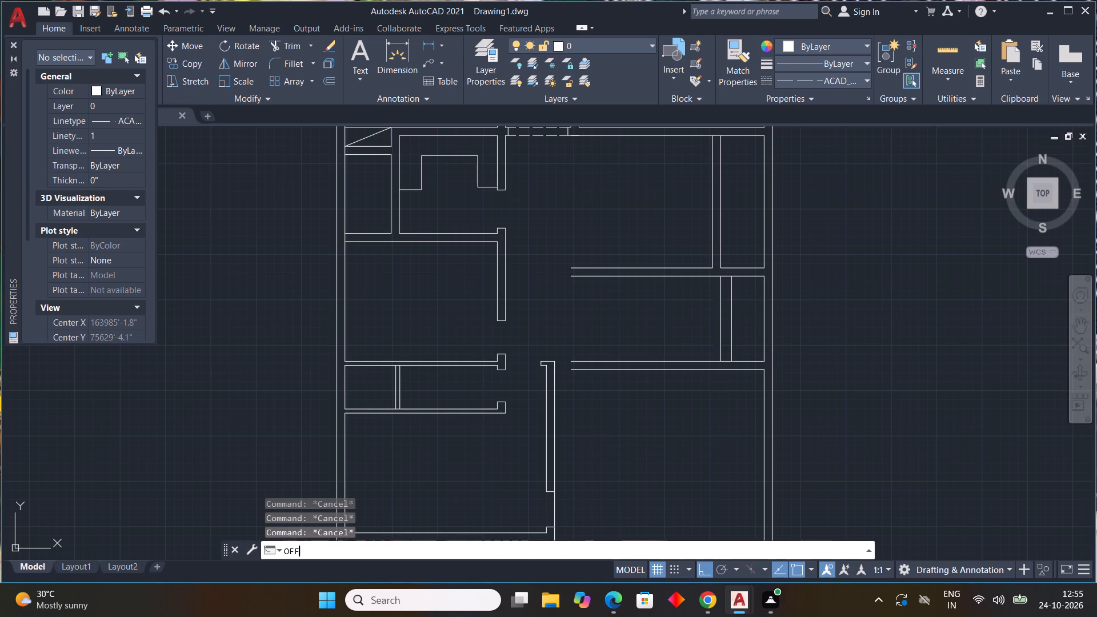
{"action": "key", "text": "2"}
{"action": "key", "text": "BackSpace"}
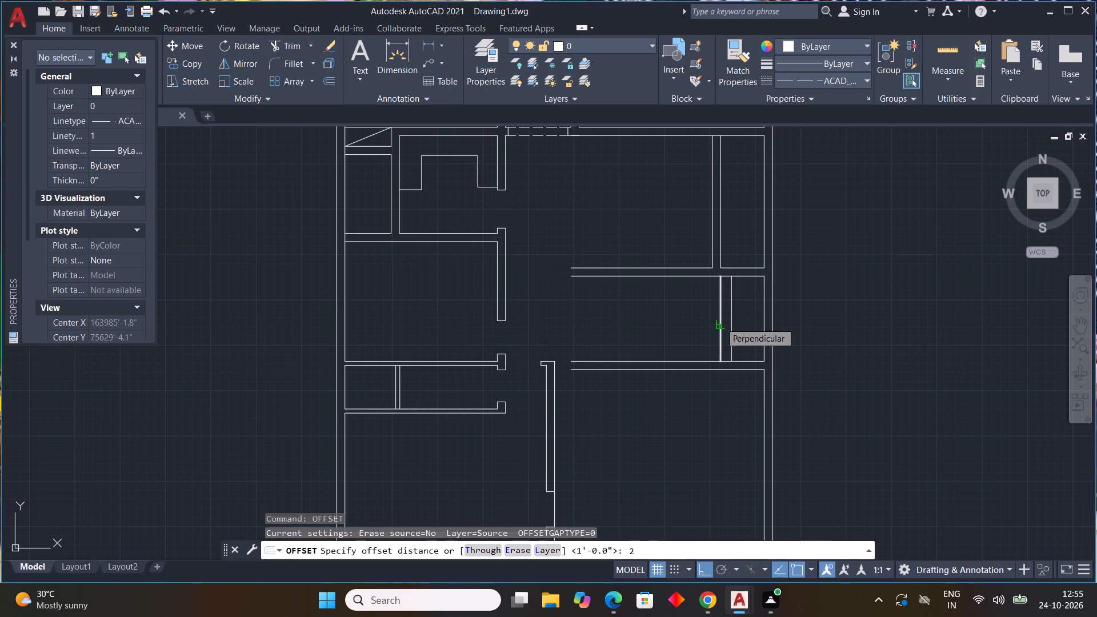
{"action": "type", "text": "12"}
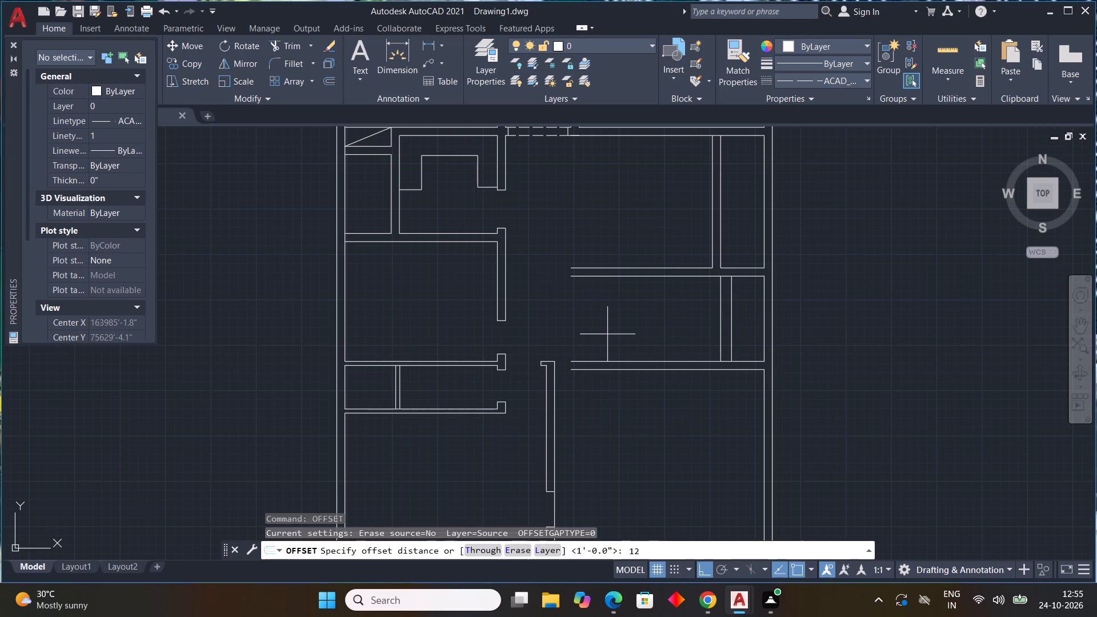
{"action": "key", "text": "apostrophe"}
{"action": "key", "text": "9"}
{"action": "key", "text": "shift+quotedbl"}
{"action": "key", "text": "Return"}
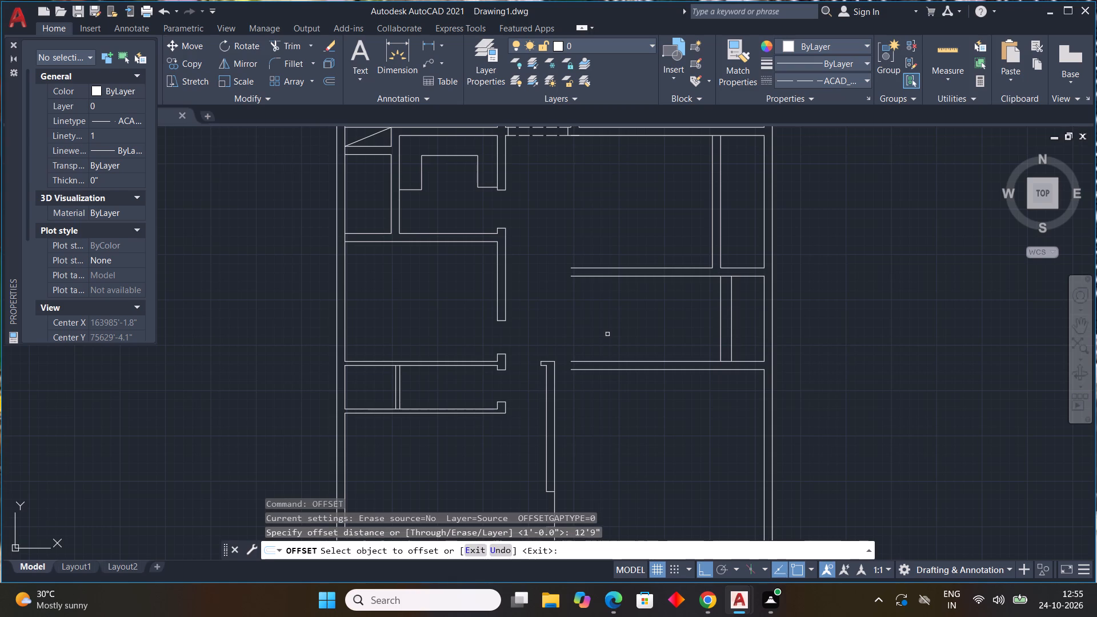
{"action": "left_click", "coordinate": [765, 335]}
{"action": "left_click", "coordinate": [549, 334]}
{"action": "key", "text": "Escape"}
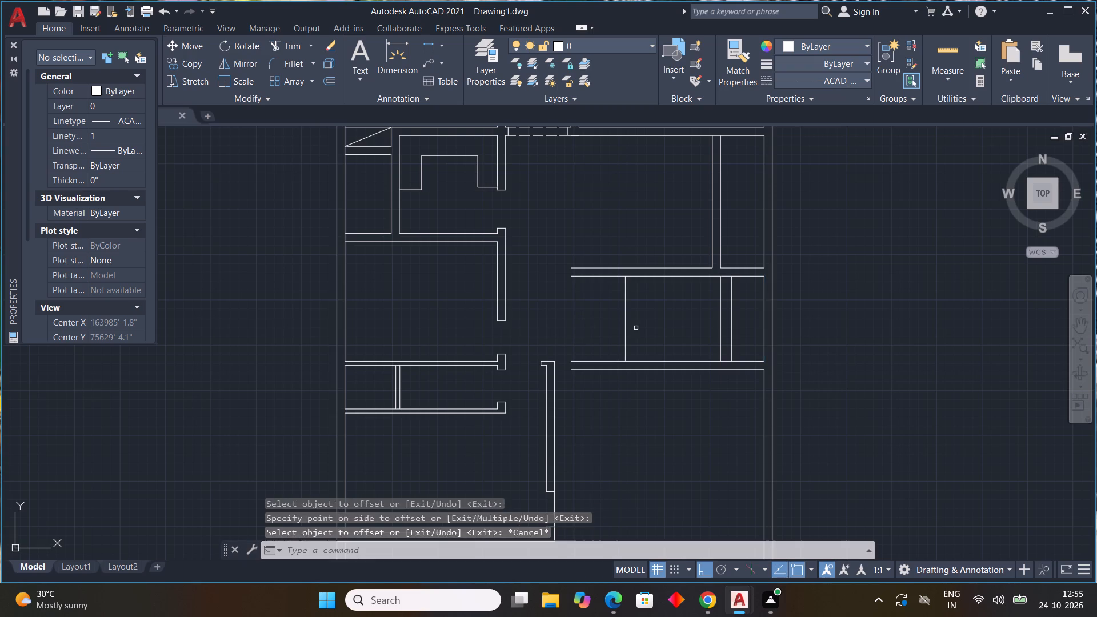
{"action": "key", "text": "Escape"}
{"action": "key", "text": "Escape"}
{"action": "key", "text": "Escape"}
{"action": "key", "text": "Escape"}
{"action": "key", "text": "Escape"}
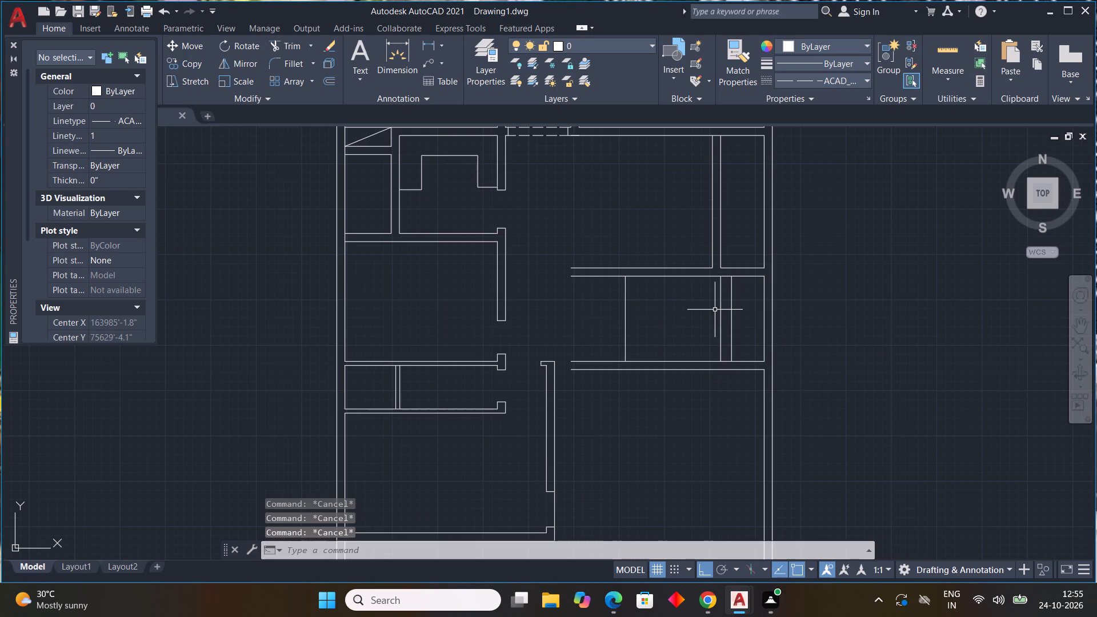
Add eight stair tread lines by successive 1'0" offsets toward the interior, starting from the innermost of the two existing tread lines.
{"action": "key", "text": "space"}
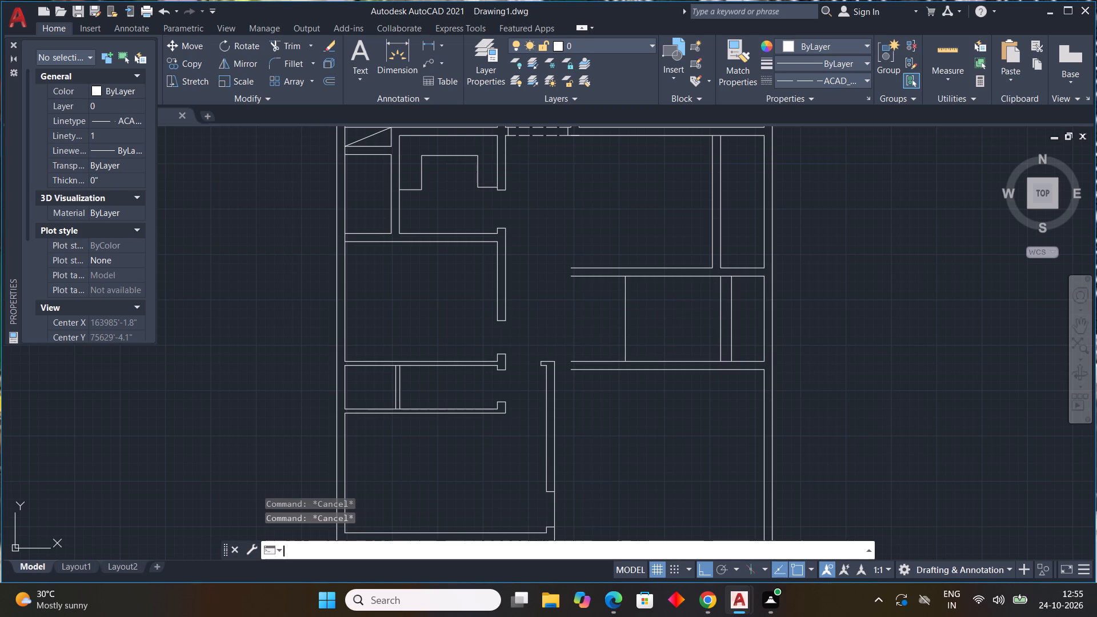
{"action": "key", "text": "1"}
{"action": "key", "text": "apostrophe"}
{"action": "key", "text": "Return"}
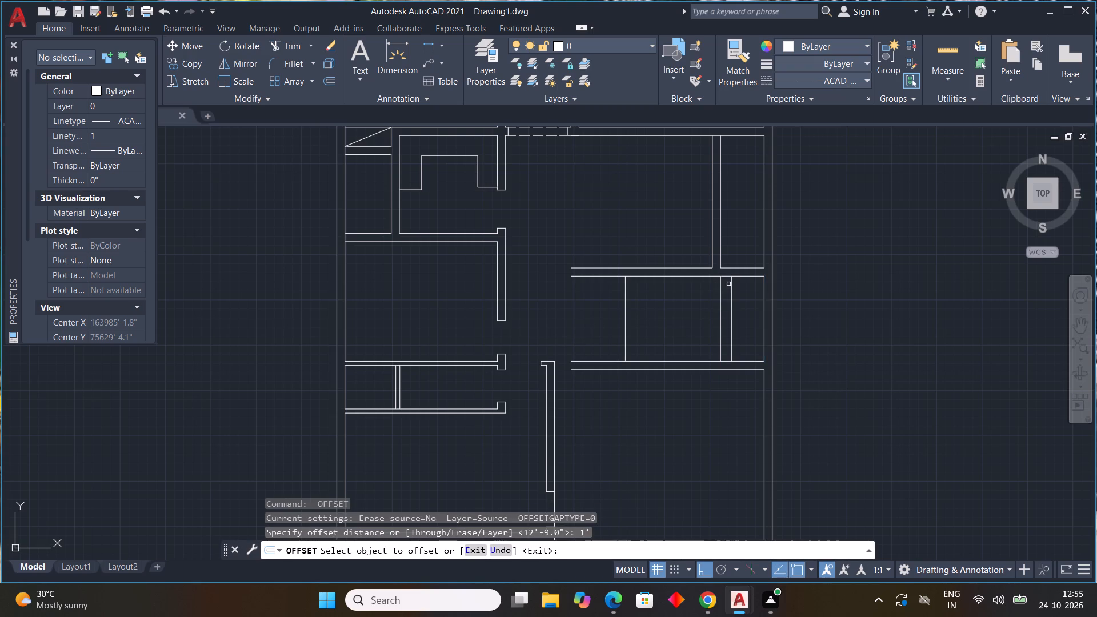
{"action": "left_click", "coordinate": [720, 313]}
{"action": "left_click", "coordinate": [704, 314]}
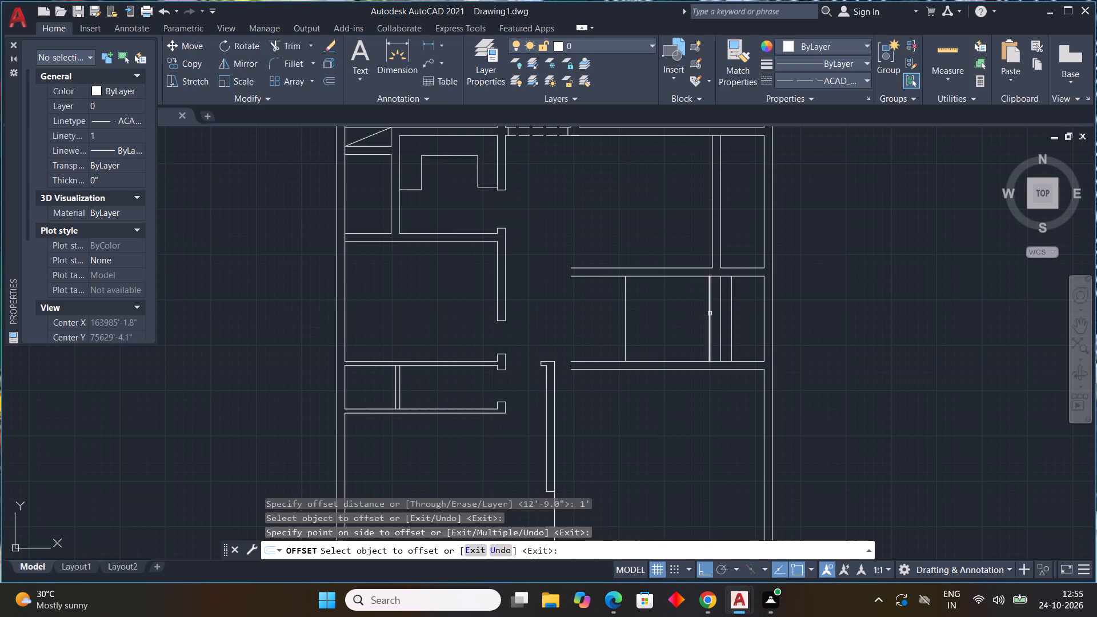
{"action": "left_click", "coordinate": [710, 314]}
{"action": "left_click", "coordinate": [691, 319]}
{"action": "left_click", "coordinate": [699, 320]}
{"action": "left_click", "coordinate": [686, 318]}
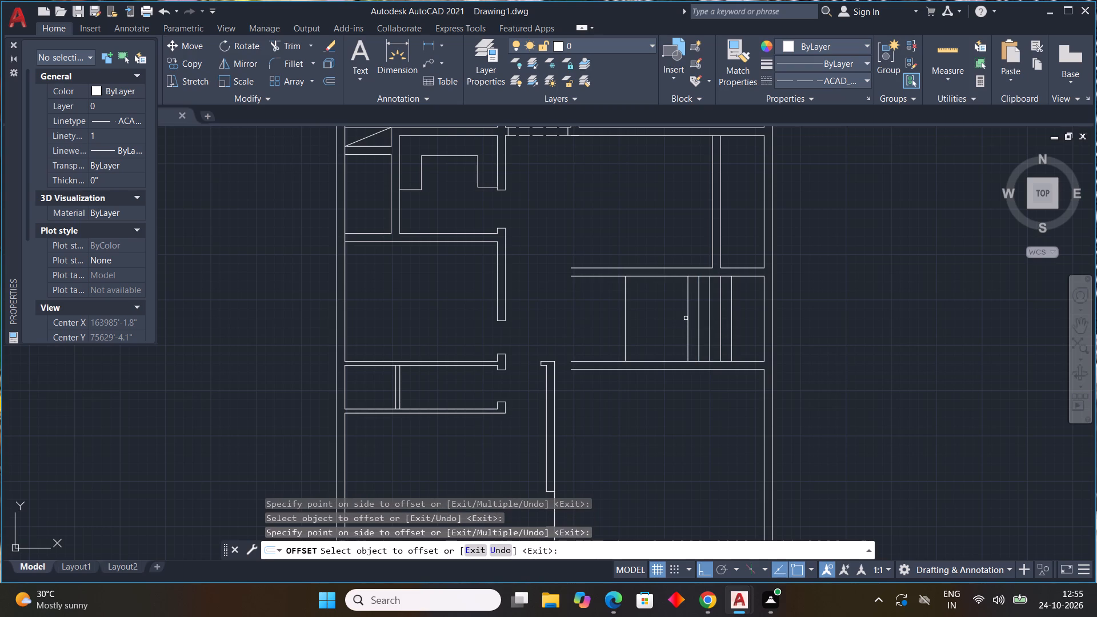
{"action": "left_click_drag", "start_coordinate": [687, 318], "coordinate": [680, 319]}
{"action": "left_click", "coordinate": [660, 325]}
{"action": "left_click", "coordinate": [678, 322]}
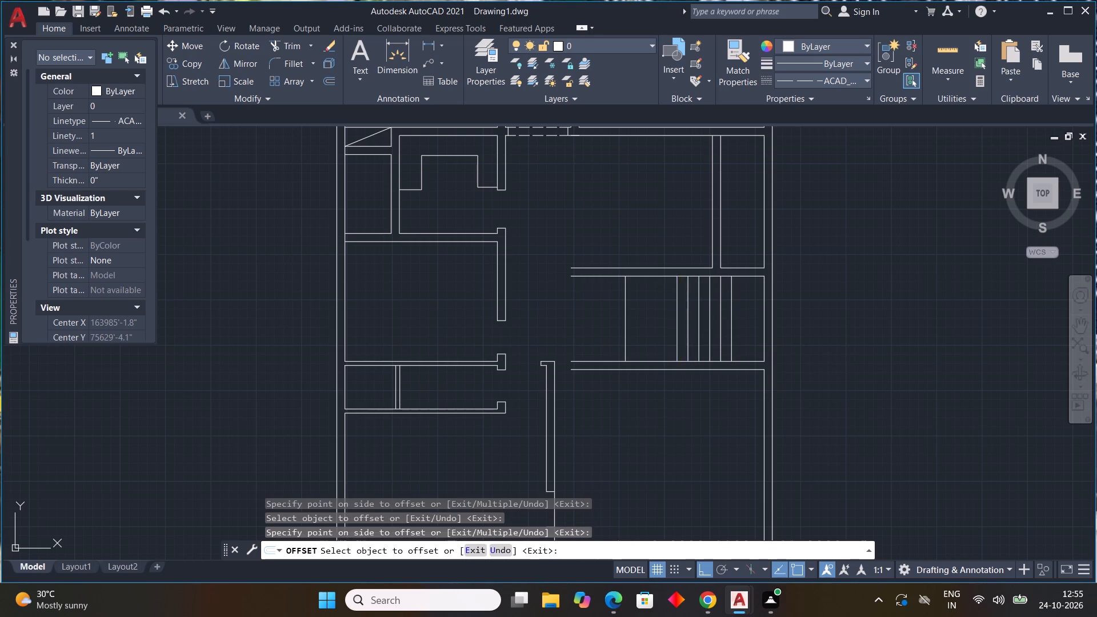
{"action": "left_click", "coordinate": [614, 328]}
{"action": "left_click", "coordinate": [666, 319]}
{"action": "left_click", "coordinate": [654, 320]}
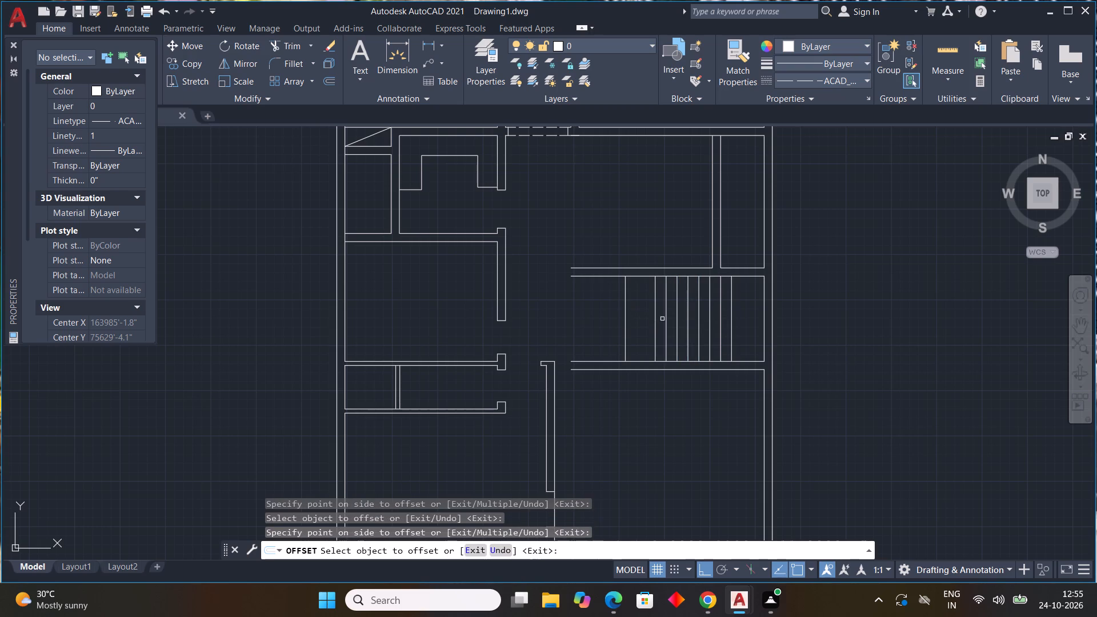
{"action": "left_click", "coordinate": [657, 320]}
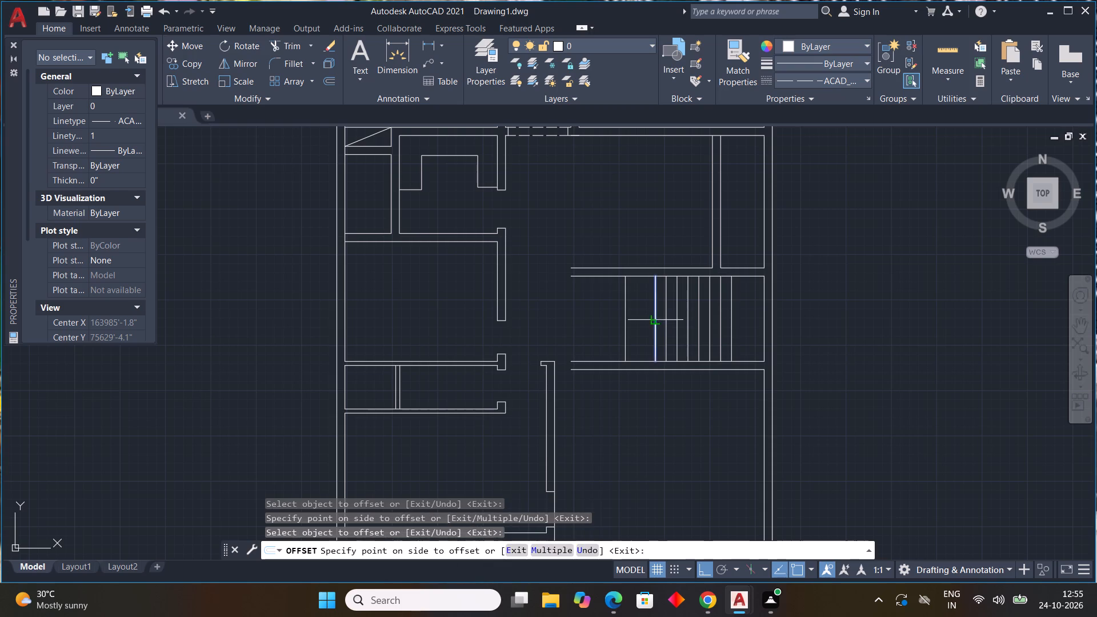
{"action": "left_click", "coordinate": [641, 318]}
{"action": "middle_click_drag", "start_coordinate": [647, 320], "coordinate": [674, 347]}
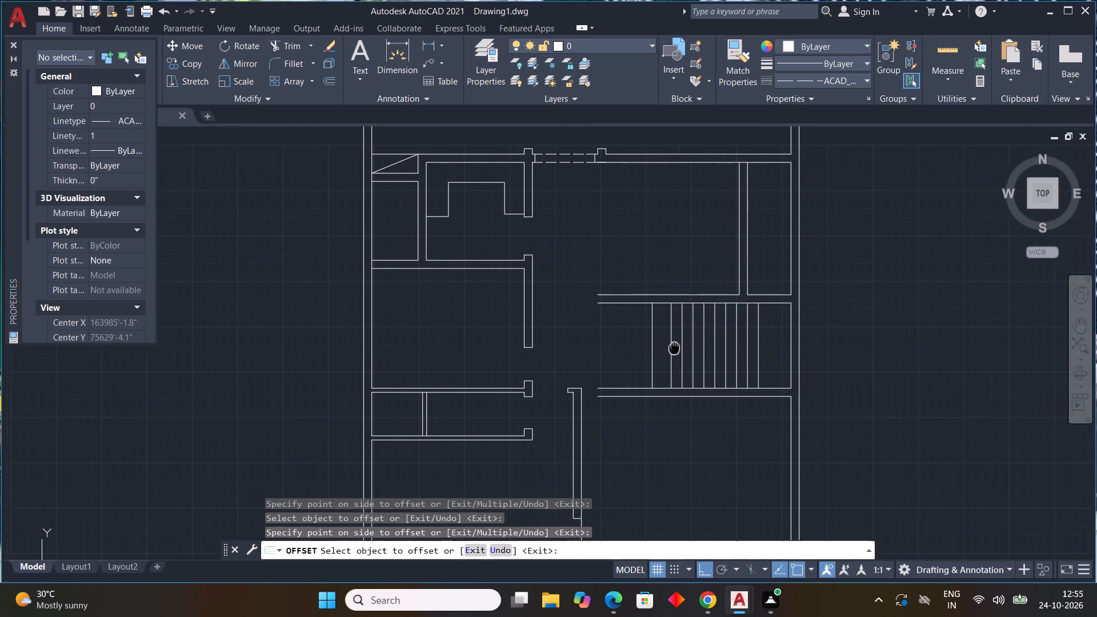
{"action": "middle_click_drag", "start_coordinate": [674, 347], "coordinate": [683, 335]}
{"action": "left_click_drag", "start_coordinate": [680, 342], "coordinate": [675, 342]}
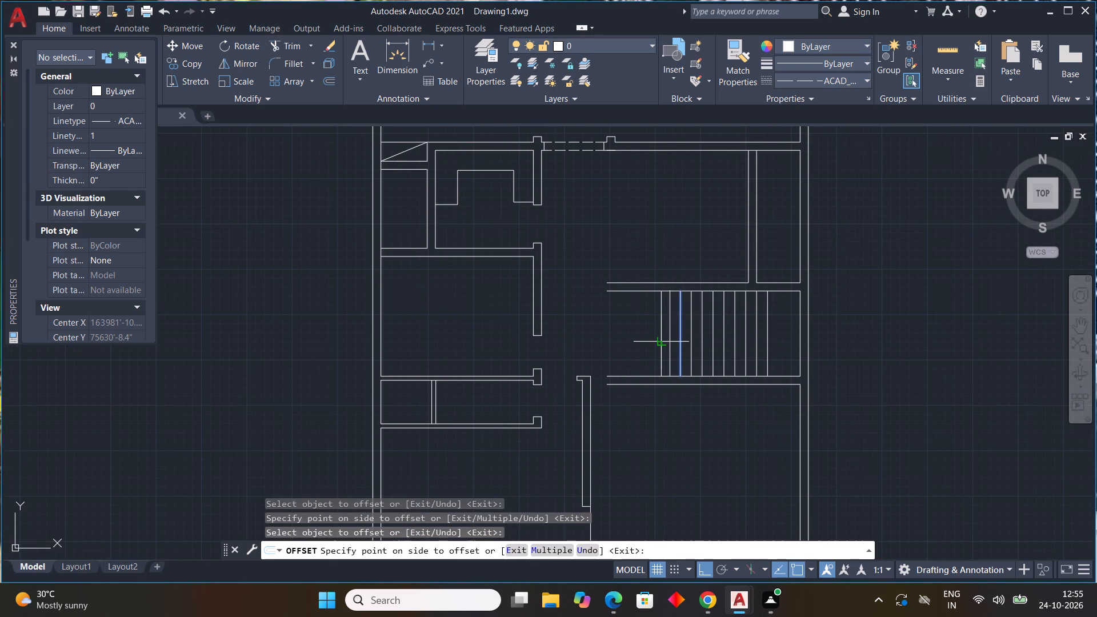
{"action": "left_click", "coordinate": [664, 346]}
{"action": "key", "text": "Escape"}
{"action": "key", "text": "Escape"}
{"action": "key", "text": "Escape"}
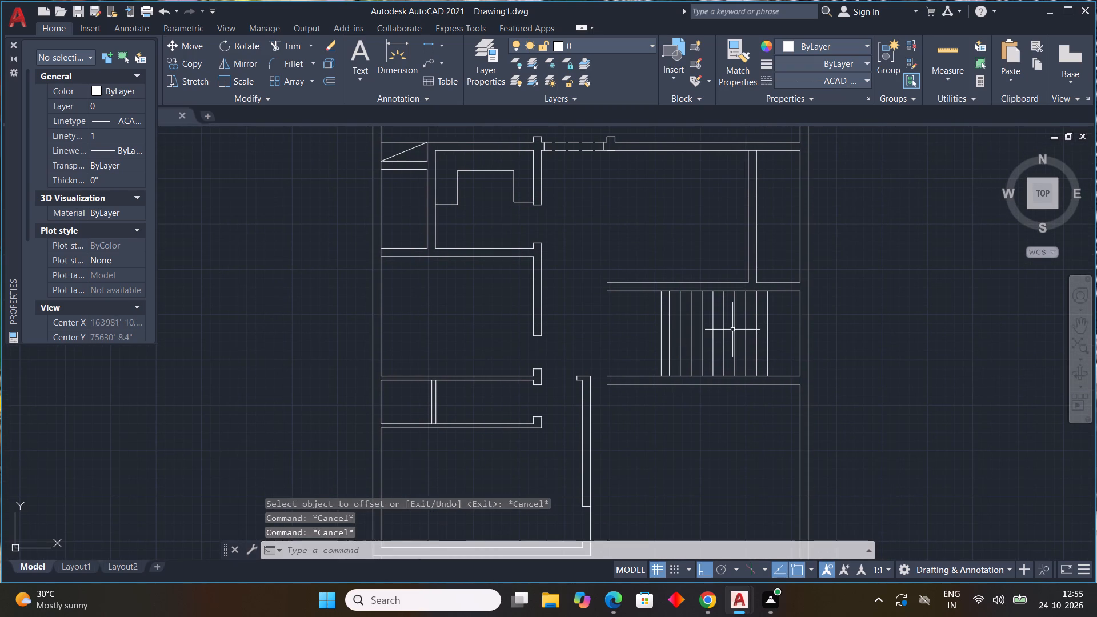
{"action": "key", "text": "Escape"}
{"action": "key", "text": "Escape"}
{"action": "key", "text": "Escape"}
{"action": "key", "text": "Escape"}
{"action": "key", "text": "Escape"}
{"action": "key", "text": "Escape"}
{"action": "key", "text": "Escape"}
{"action": "key", "text": "Escape"}
{"action": "key", "text": "Escape"}
{"action": "key", "text": "Escape"}
{"action": "key", "text": "Escape"}
Draw a short vertical line across the lower double-line wall, between its free end and the last stair line.
{"action": "scroll", "coordinate": [732, 330], "scroll_direction": "down", "scroll_amount": 1}
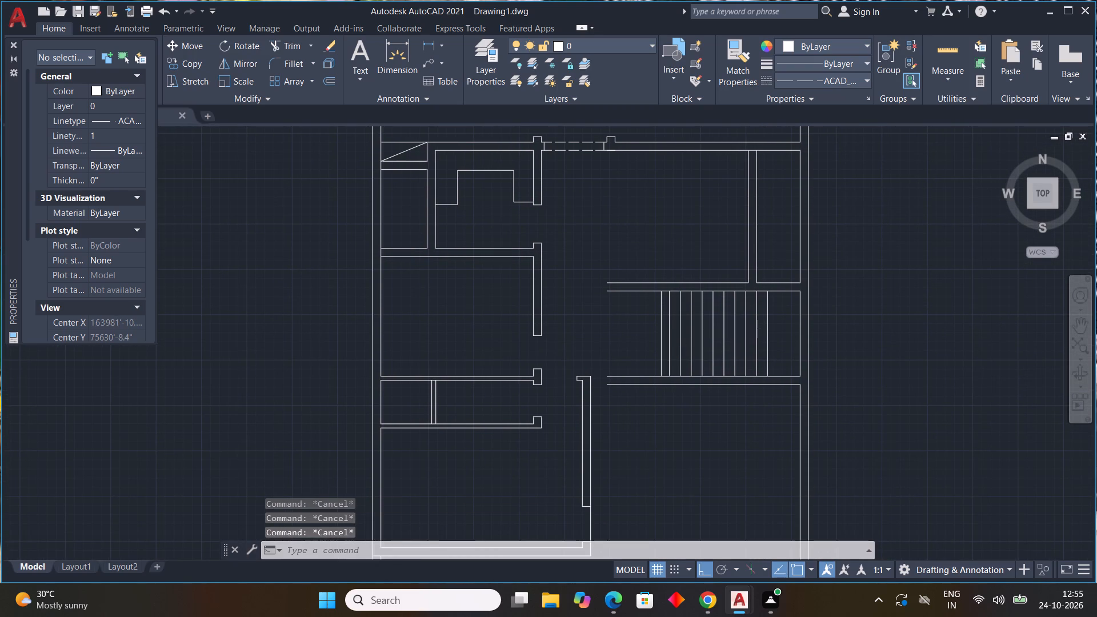
{"action": "middle_click_drag", "start_coordinate": [732, 330], "coordinate": [748, 293]}
{"action": "scroll", "coordinate": [698, 337], "scroll_direction": "up", "scroll_amount": 3}
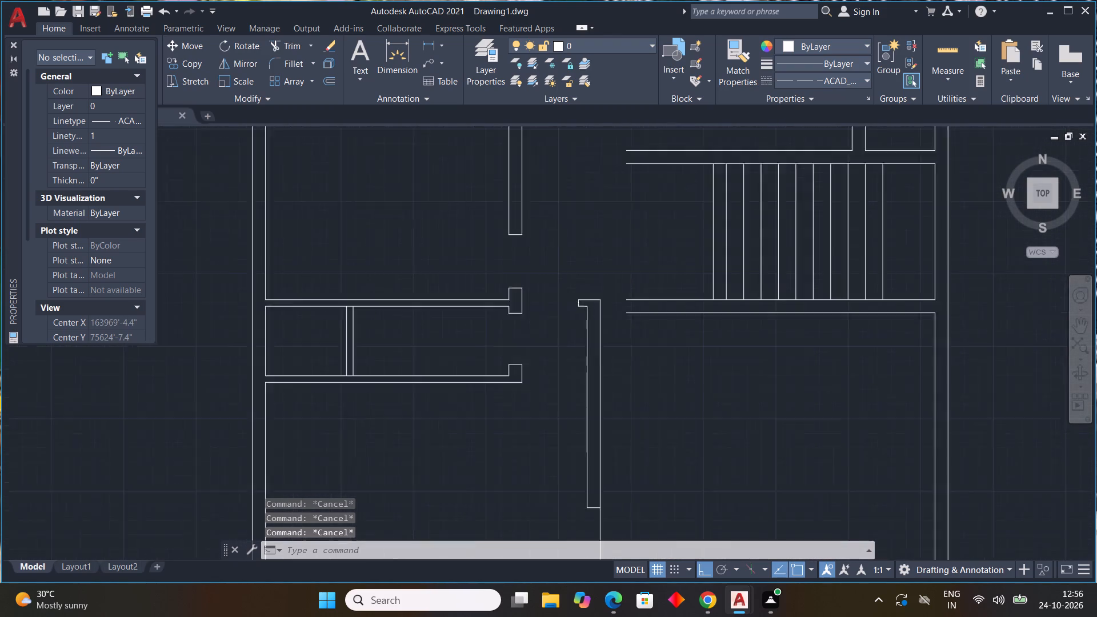
{"action": "type", "text": "L"}
{"action": "key", "text": "space"}
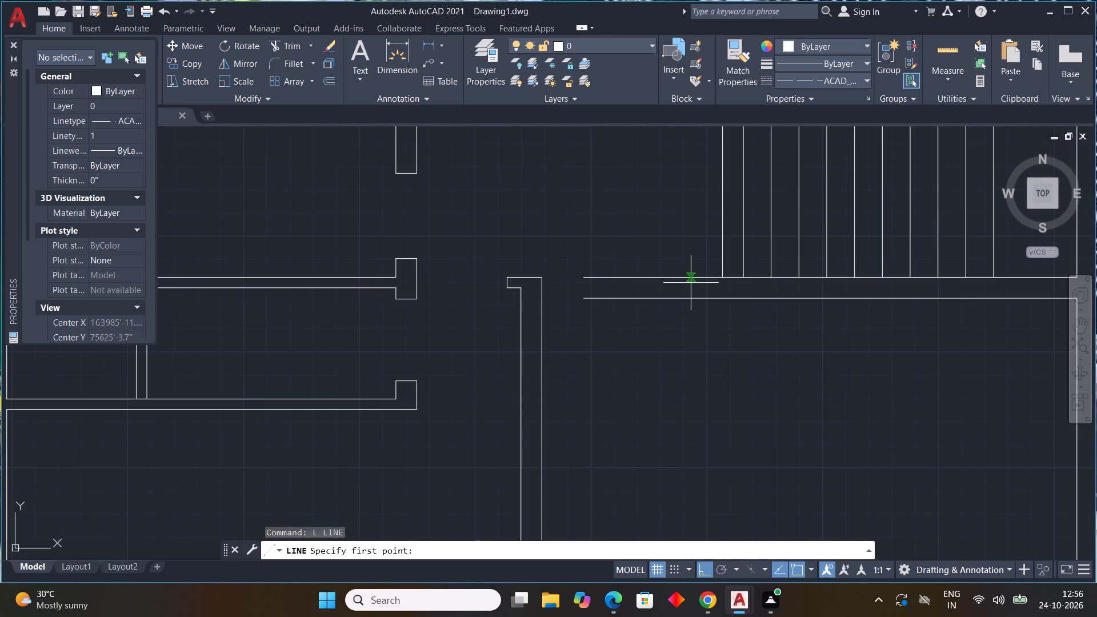
{"action": "left_click_drag", "start_coordinate": [688, 281], "coordinate": [688, 295]}
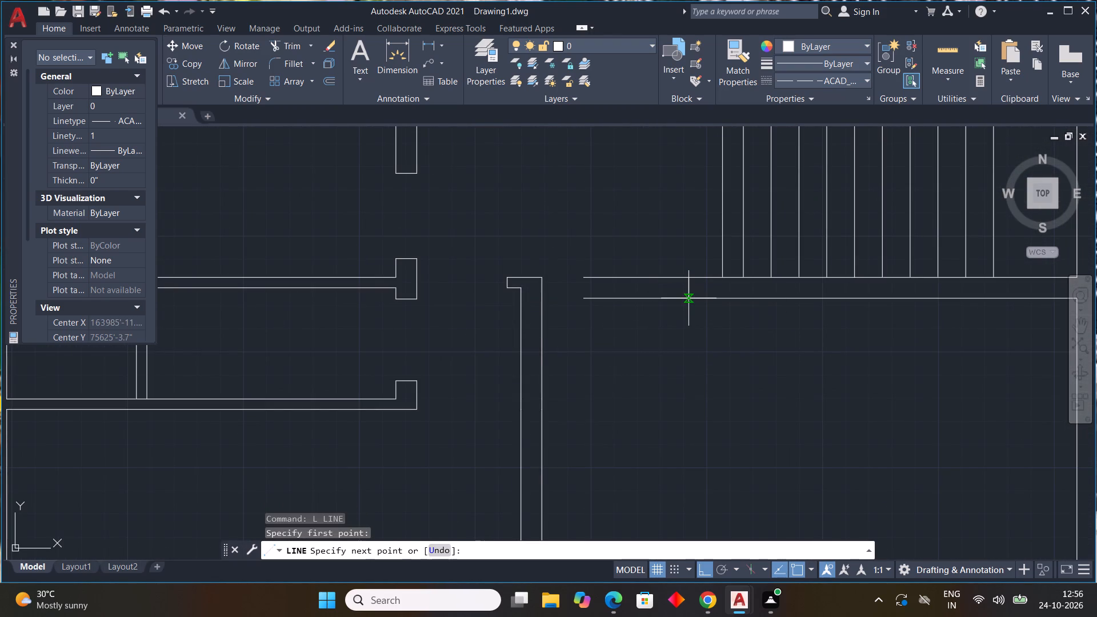
{"action": "left_click", "coordinate": [691, 302]}
{"action": "key", "text": "Escape"}
Extend both lines of the wall below the stairs to meet the central vertical wall.
{"action": "middle_click_drag", "start_coordinate": [767, 320], "coordinate": [764, 338]}
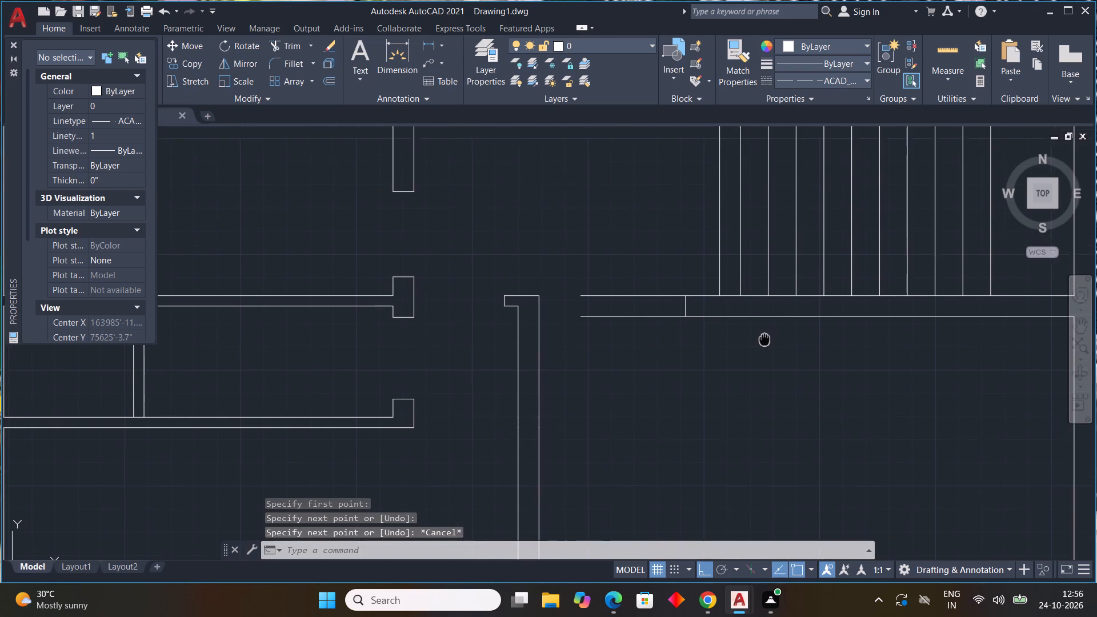
{"action": "middle_click_drag", "start_coordinate": [764, 338], "coordinate": [683, 374]}
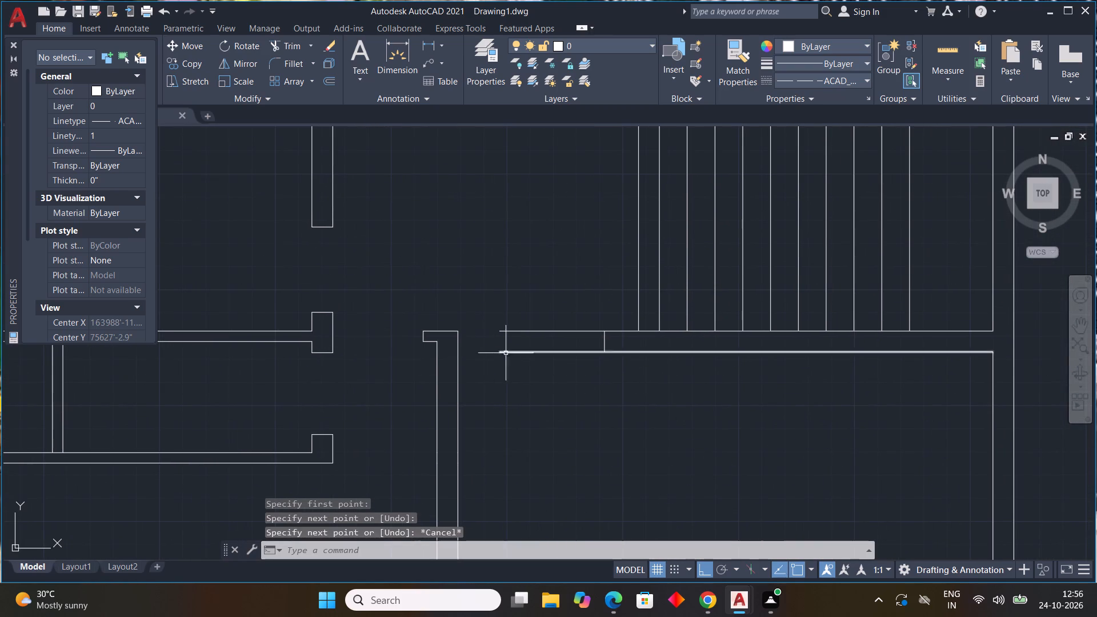
{"action": "key", "text": "e"}
{"action": "key", "text": "x"}
{"action": "key", "text": "space"}
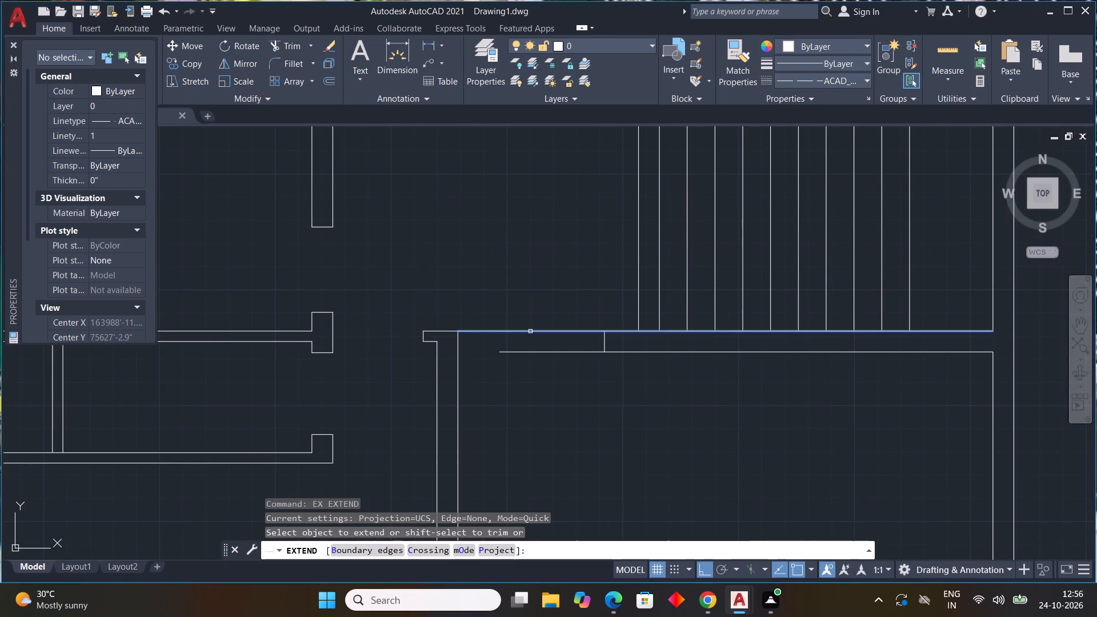
{"action": "left_click", "coordinate": [530, 331]}
{"action": "left_click", "coordinate": [525, 351]}
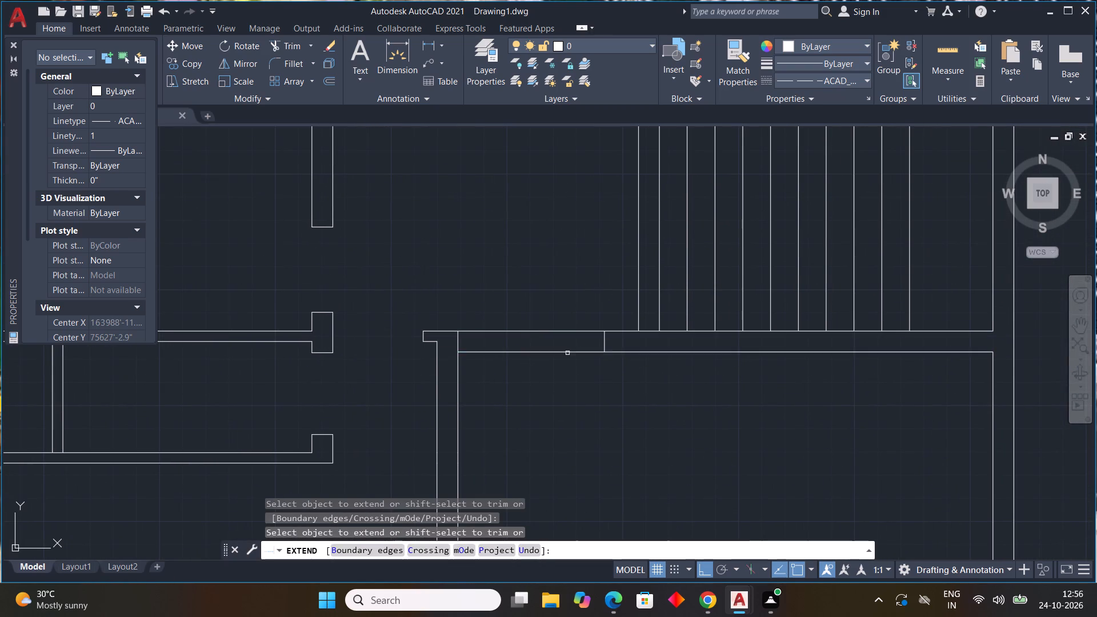
{"action": "key", "text": "Escape"}
{"action": "key", "text": "Escape"}
{"action": "key", "text": "Escape"}
{"action": "key", "text": "Escape"}
{"action": "key", "text": "Escape"}
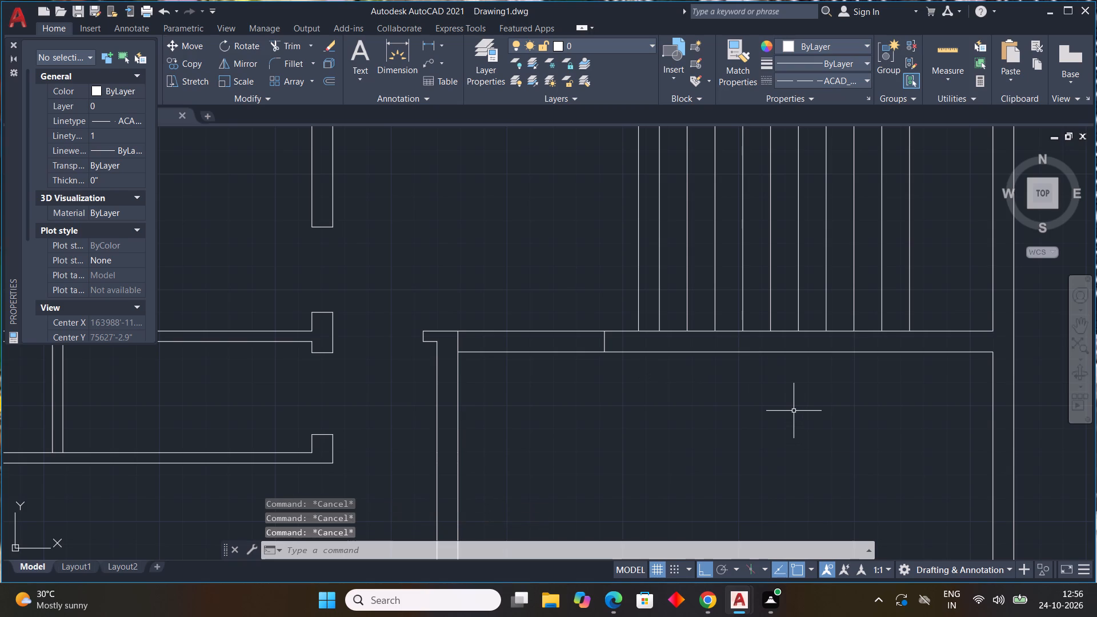
Draw a second short vertical line across the extended wall, just beside its junction with the central vertical wall.
{"action": "type", "text": "L"}
{"action": "key", "text": "space"}
{"action": "left_click", "coordinate": [471, 331]}
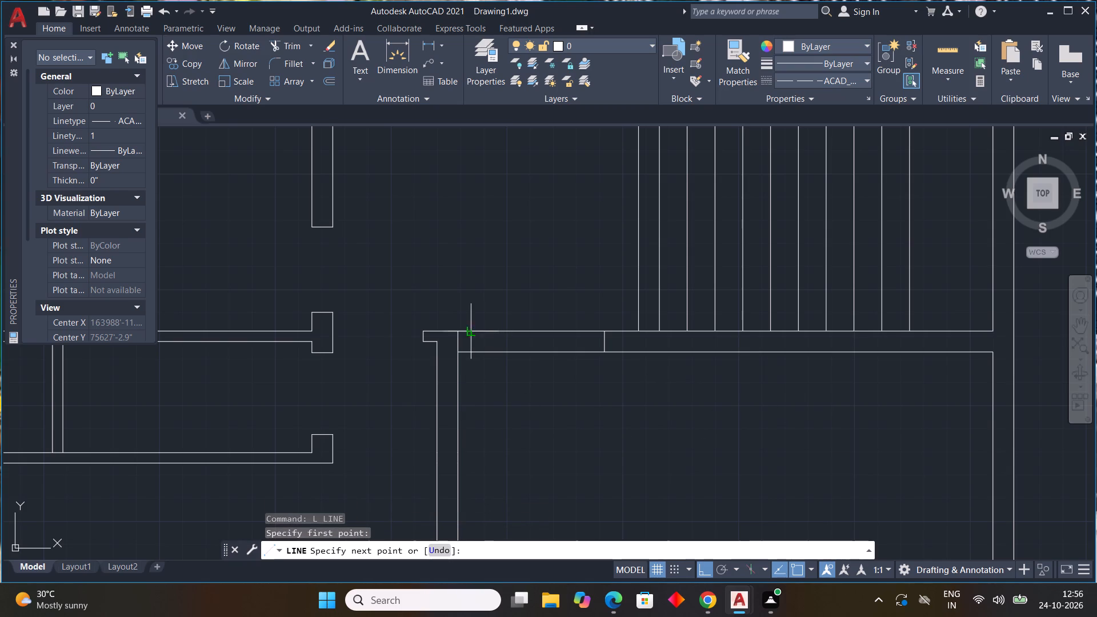
{"action": "left_click", "coordinate": [469, 353]}
{"action": "key", "text": "Escape"}
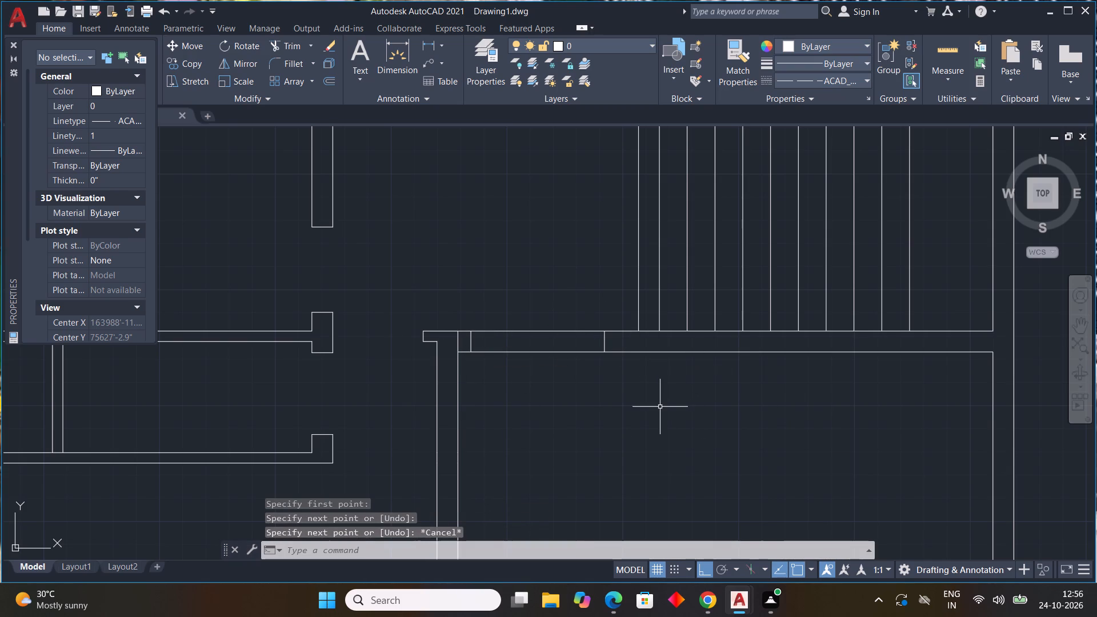
Set the current linetype to ByLayer.
{"action": "left_click", "coordinate": [792, 75]}
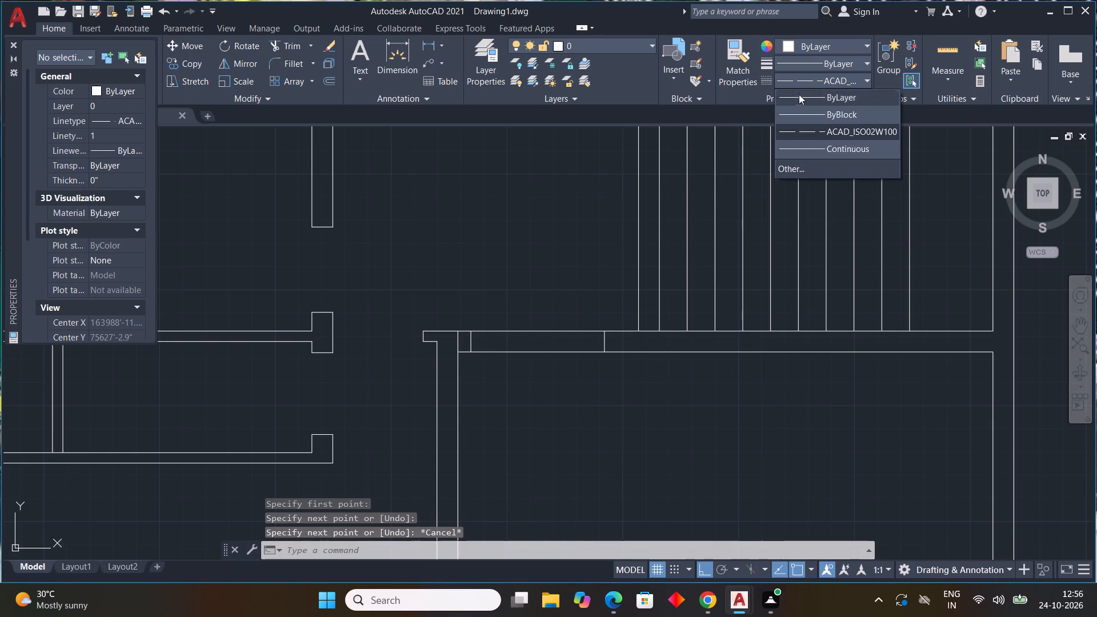
{"action": "left_click", "coordinate": [799, 95]}
Trim the wall lines between the two short vertical lines to form an opening, and remove the leftover line inside the wall junction.
{"action": "scroll", "coordinate": [494, 354], "scroll_direction": "up", "scroll_amount": 2}
{"action": "scroll", "coordinate": [551, 336], "scroll_direction": "down", "scroll_amount": 2}
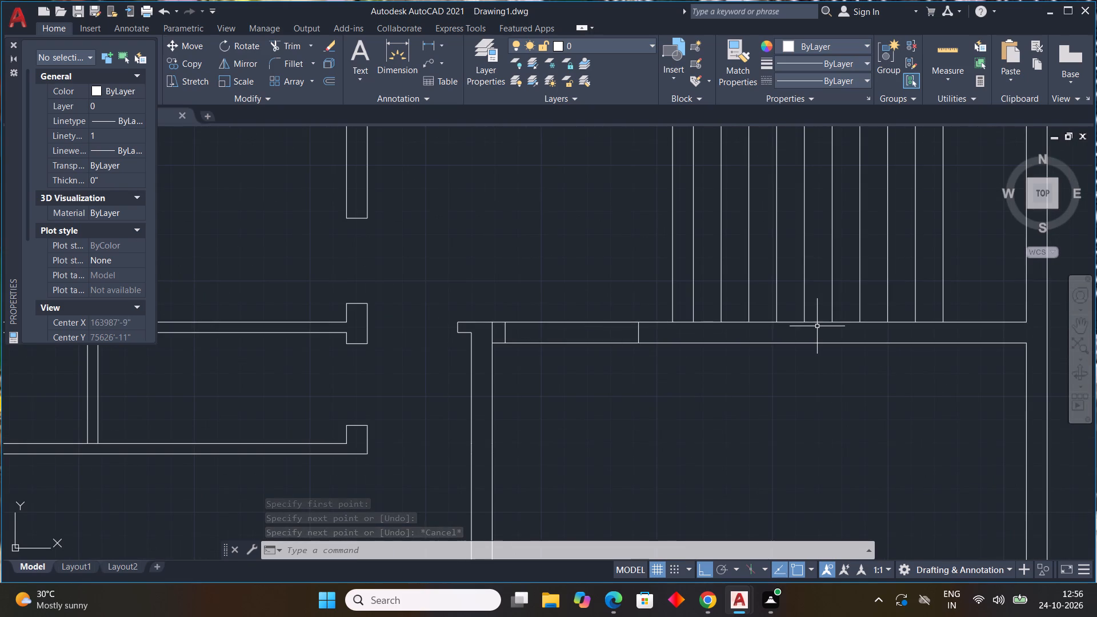
{"action": "key", "text": "Escape"}
{"action": "key", "text": "Escape"}
{"action": "type", "text": "TR"}
{"action": "key", "text": "space"}
{"action": "left_click_drag", "start_coordinate": [555, 282], "coordinate": [551, 389]}
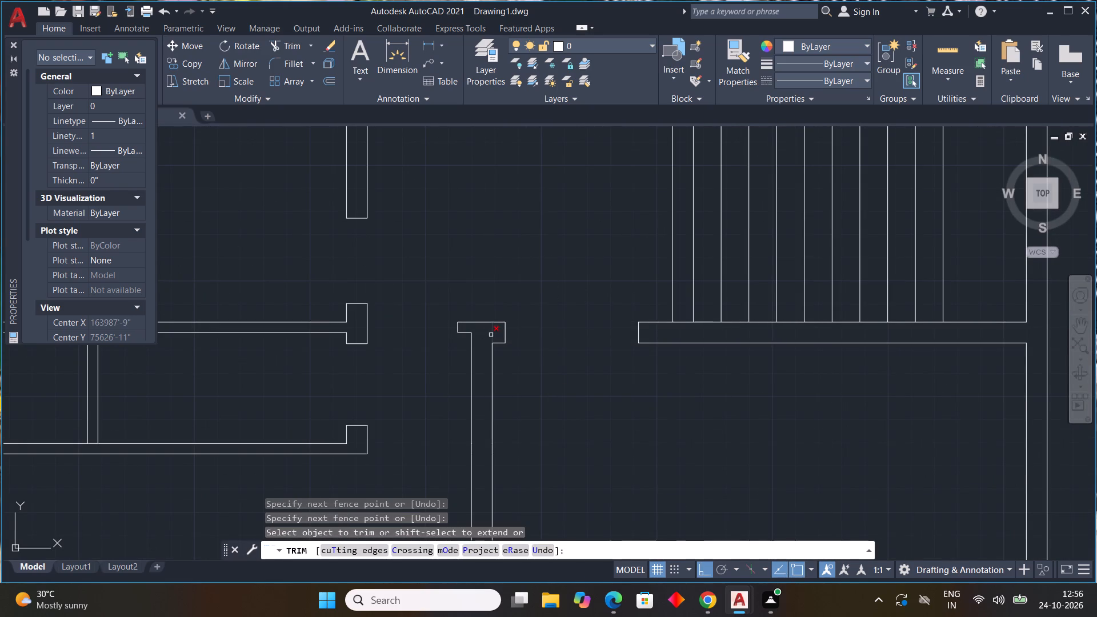
{"action": "left_click", "coordinate": [492, 335]}
{"action": "scroll", "coordinate": [619, 369], "scroll_direction": "down", "scroll_amount": 1}
{"action": "middle_click_drag", "start_coordinate": [618, 370], "coordinate": [551, 395]}
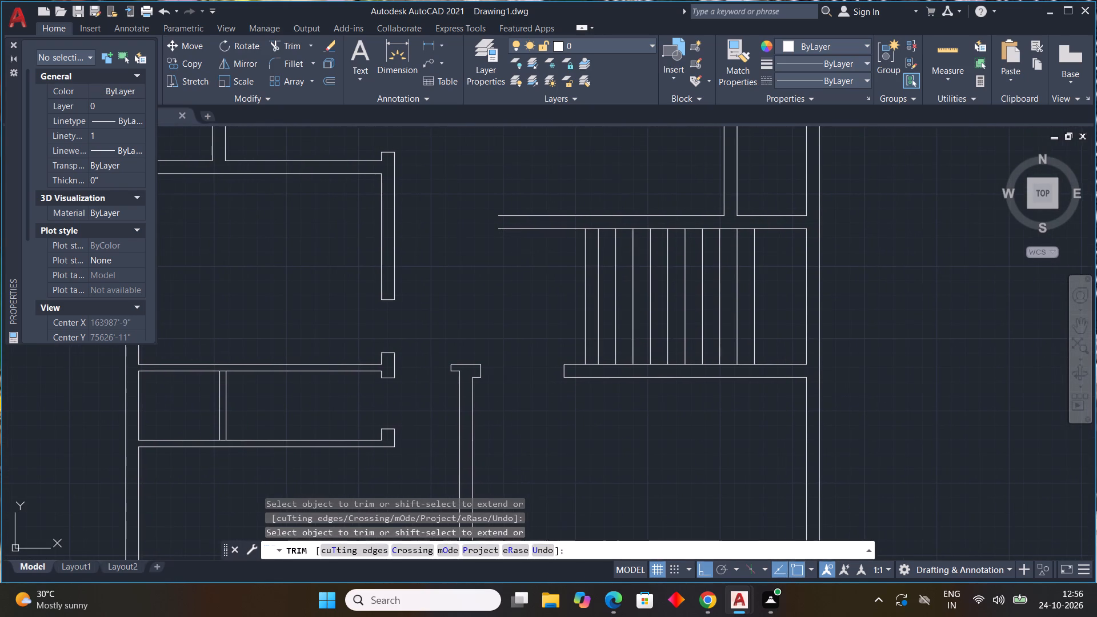
{"action": "key", "text": "Escape"}
{"action": "key", "text": "Escape"}
{"action": "key", "text": "Escape"}
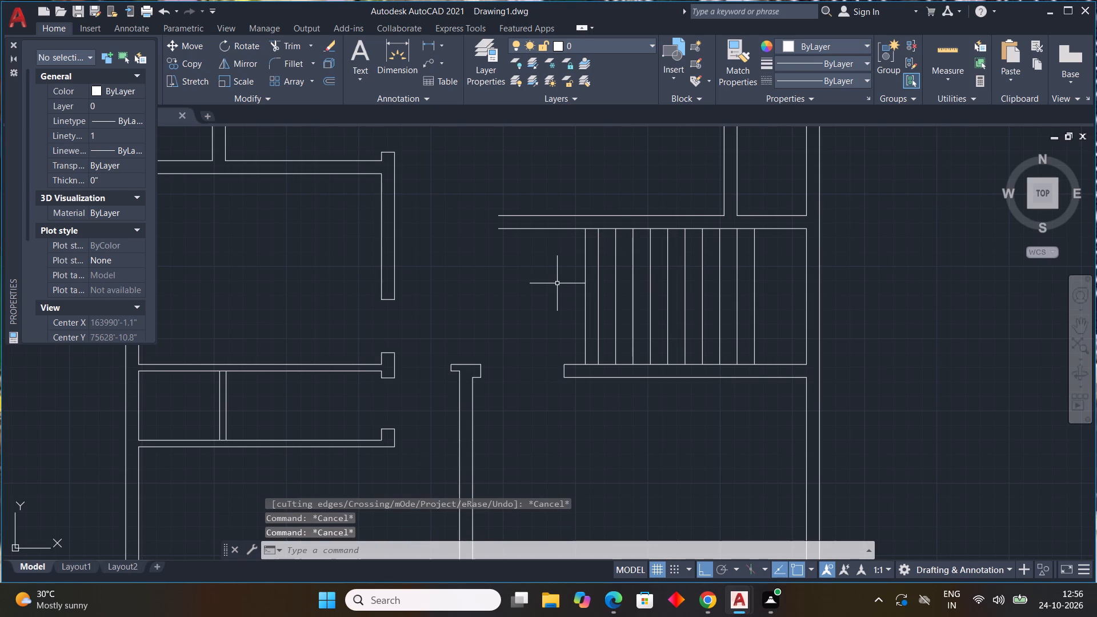
Draw a short vertical line across the wall above the stairs, aligned with the open end of the wall below the stairs.
{"action": "type", "text": "L"}
{"action": "key", "text": "space"}
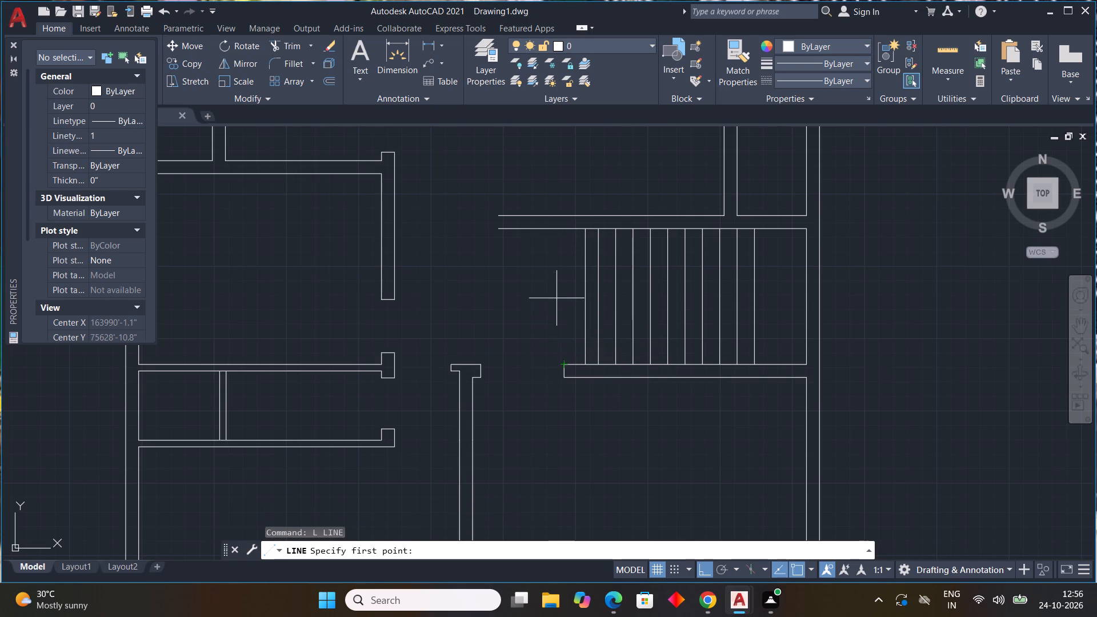
{"action": "left_click", "coordinate": [563, 230]}
{"action": "left_click", "coordinate": [562, 218]}
{"action": "key", "text": "Escape"}
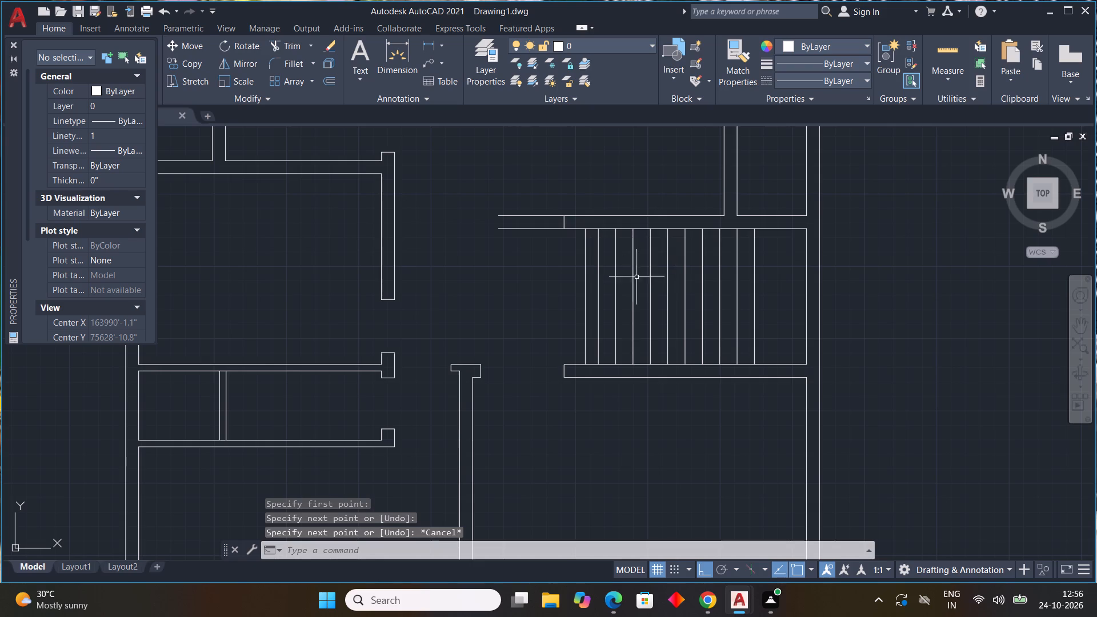
{"action": "key", "text": "Escape"}
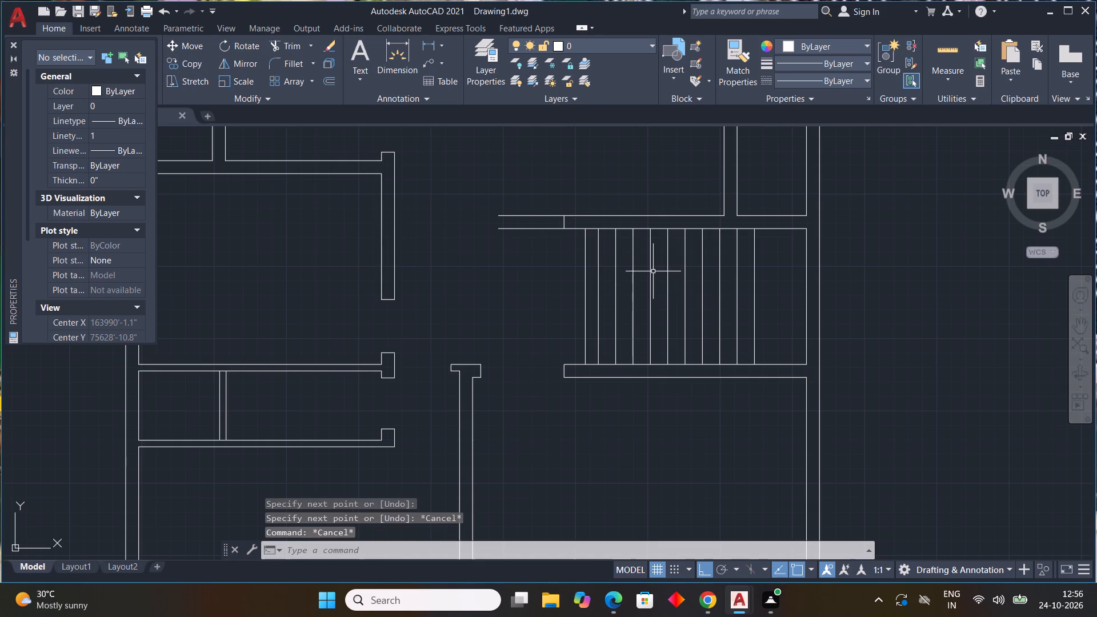
{"action": "key", "text": "Escape"}
{"action": "key", "text": "Escape"}
Extend both lines of the wall above the stairs to meet the vertical wall across the passage.
{"action": "type", "text": "EX"}
{"action": "key", "text": "space"}
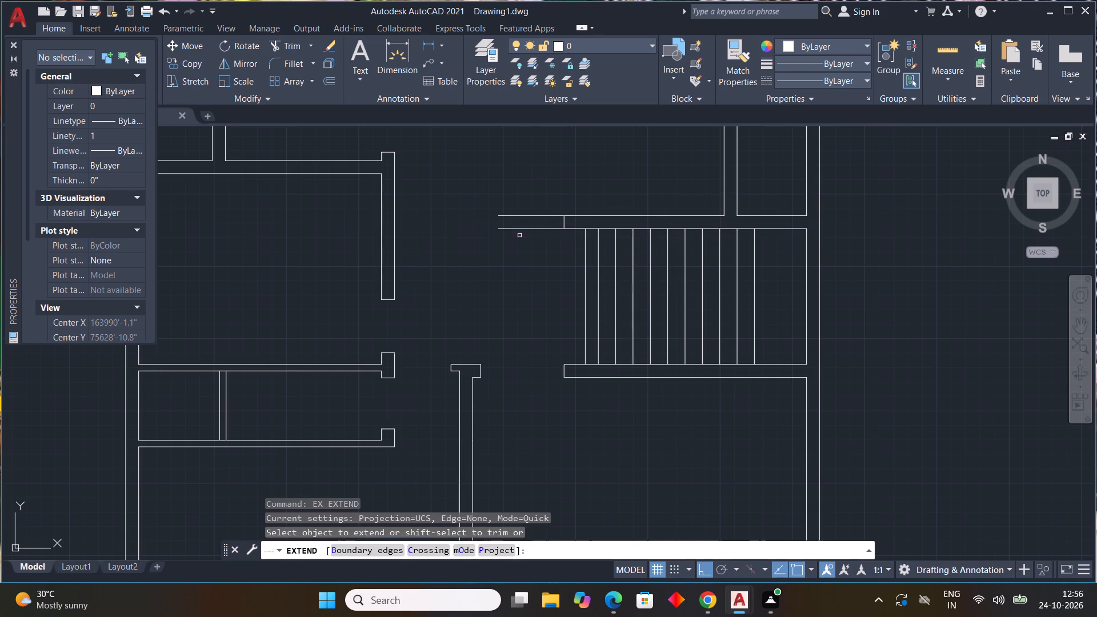
{"action": "left_click", "coordinate": [516, 230]}
{"action": "left_click", "coordinate": [511, 217]}
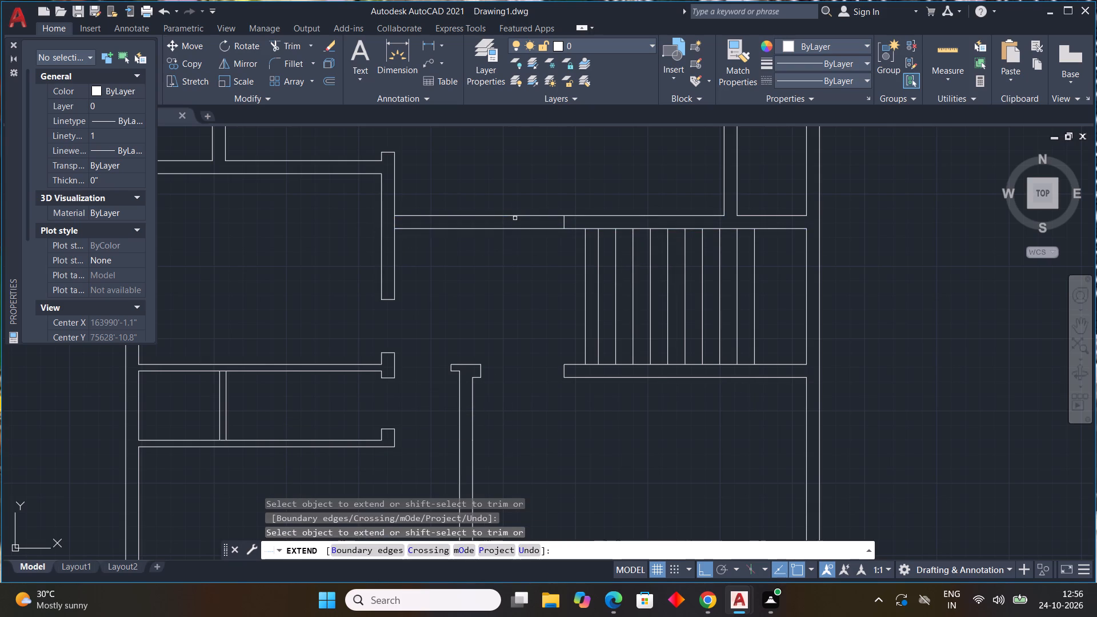
{"action": "key", "text": "Escape"}
{"action": "key", "text": "Escape"}
{"action": "key", "text": "Escape"}
{"action": "key", "text": "Escape"}
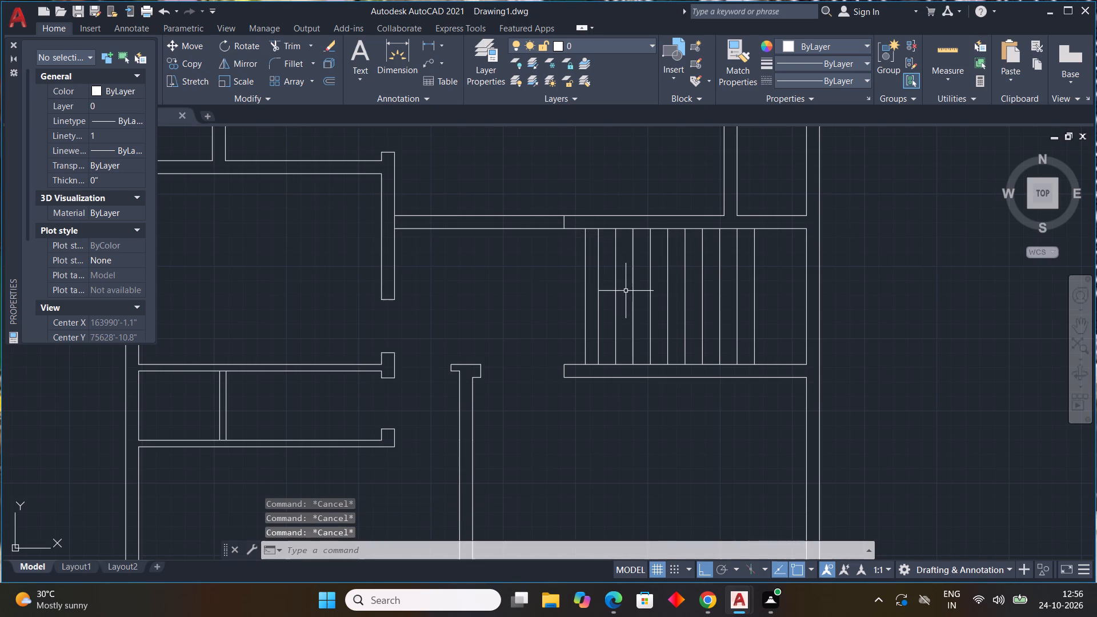
Draw a second short vertical line across the extended wall, just beside its junction with the vertical wall.
{"action": "key", "text": "l"}
{"action": "key", "text": "space"}
{"action": "scroll", "coordinate": [406, 216], "scroll_direction": "up", "scroll_amount": 2}
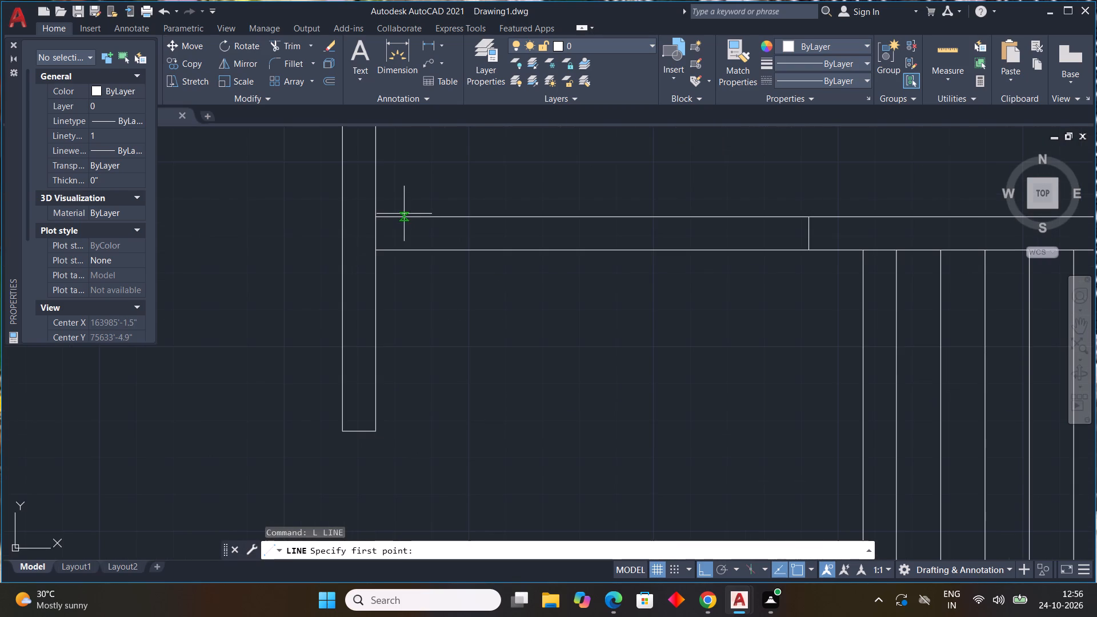
{"action": "left_click", "coordinate": [395, 217]}
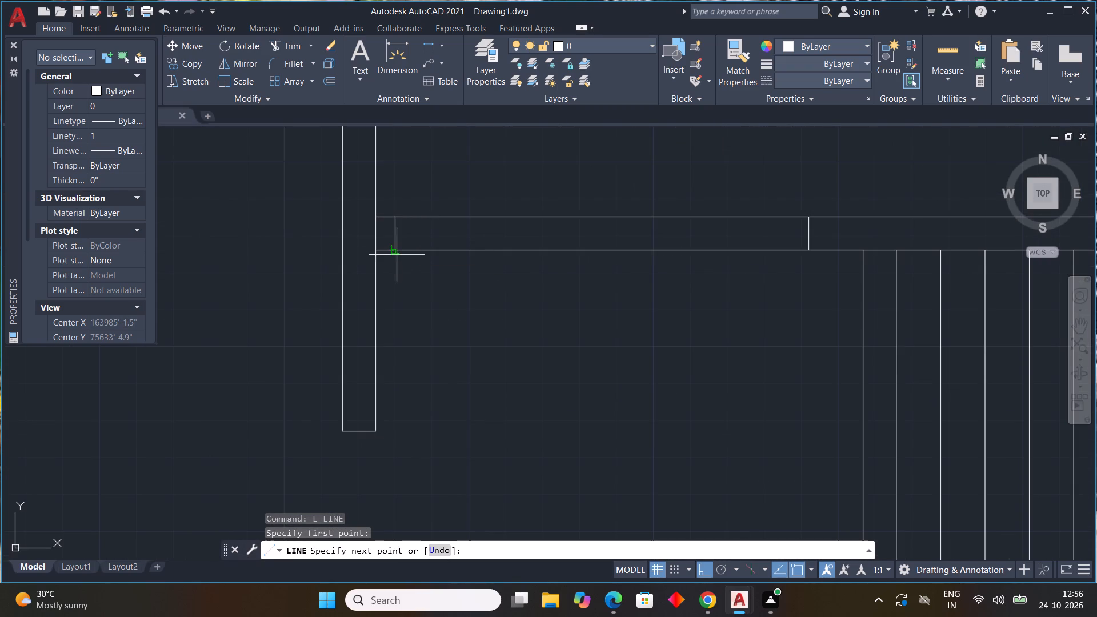
{"action": "left_click", "coordinate": [398, 249]}
{"action": "key", "text": "Escape"}
Trim the wall lines between the two short vertical lines to form an opening, and remove the leftover line at the wall junction.
{"action": "type", "text": "TR"}
{"action": "key", "text": "space"}
{"action": "left_click_drag", "start_coordinate": [586, 186], "coordinate": [570, 328]}
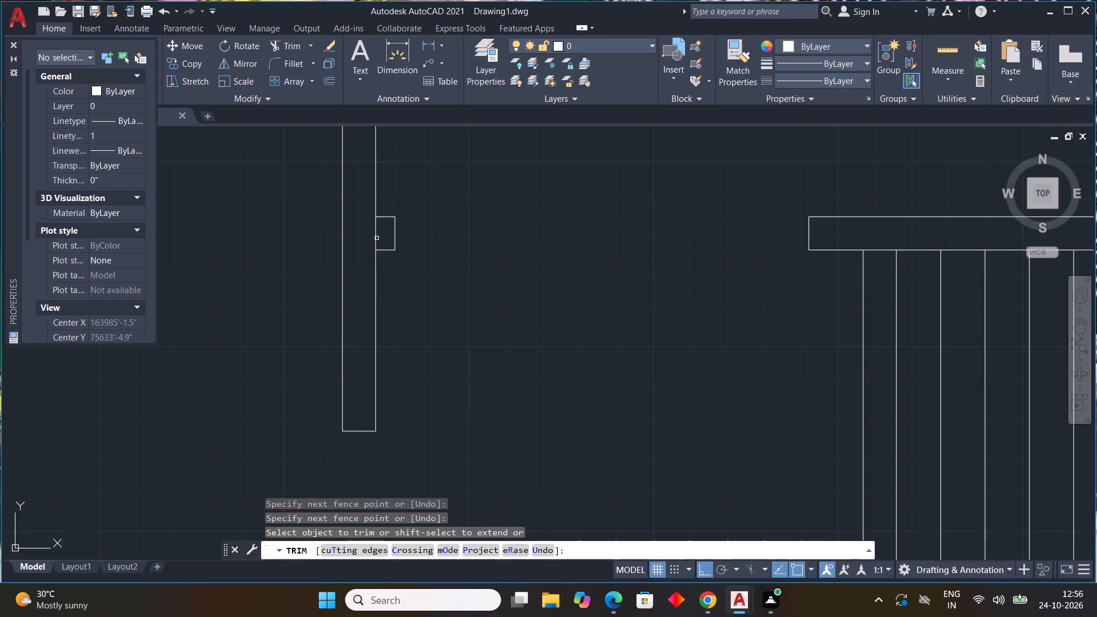
{"action": "left_click", "coordinate": [377, 238]}
{"action": "scroll", "coordinate": [407, 251], "scroll_direction": "down", "scroll_amount": 2}
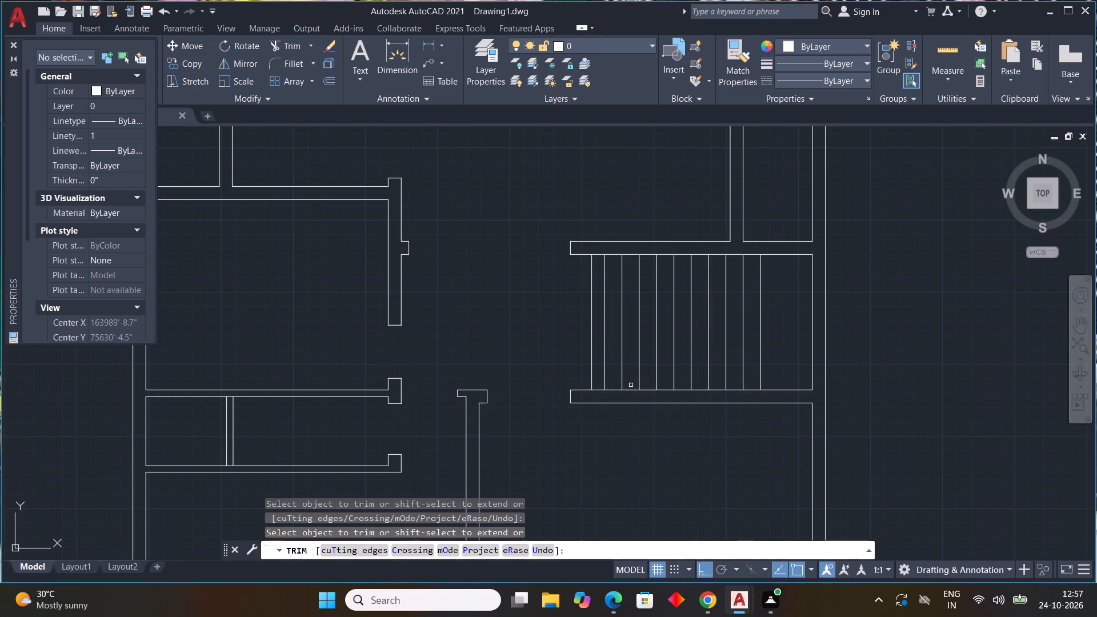
{"action": "key", "text": "Escape"}
{"action": "key", "text": "Escape"}
{"action": "key", "text": "Escape"}
{"action": "key", "text": "Escape"}
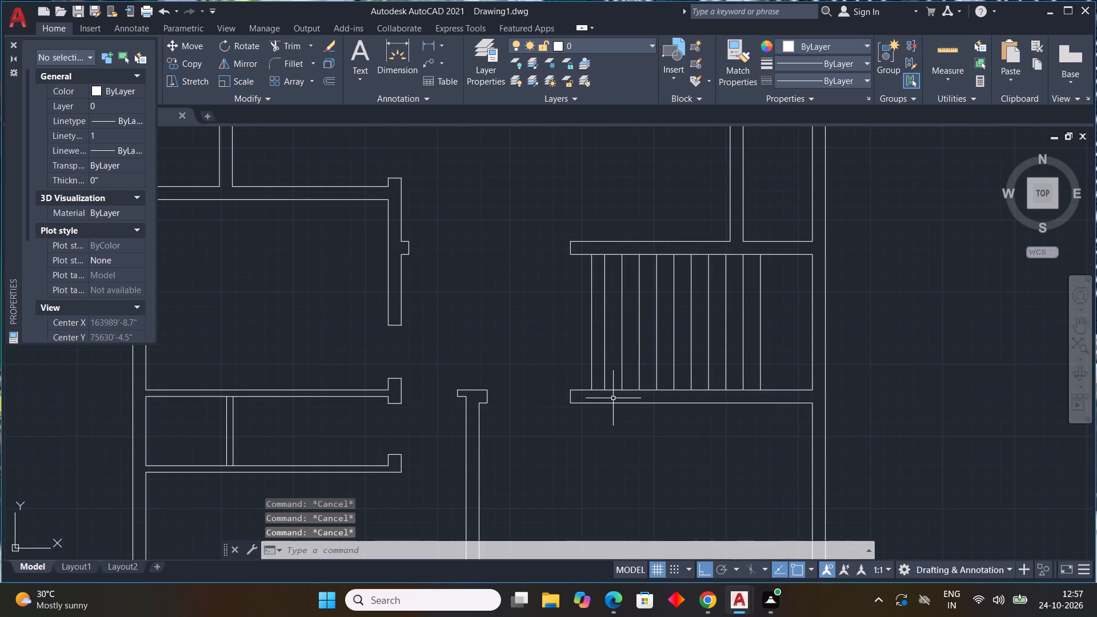
{"action": "key", "text": "Escape"}
Draw a short horizontal line across the narrow wall at the stair entrance, just below the wall above the stairs.
{"action": "scroll", "coordinate": [614, 273], "scroll_direction": "up", "scroll_amount": 1}
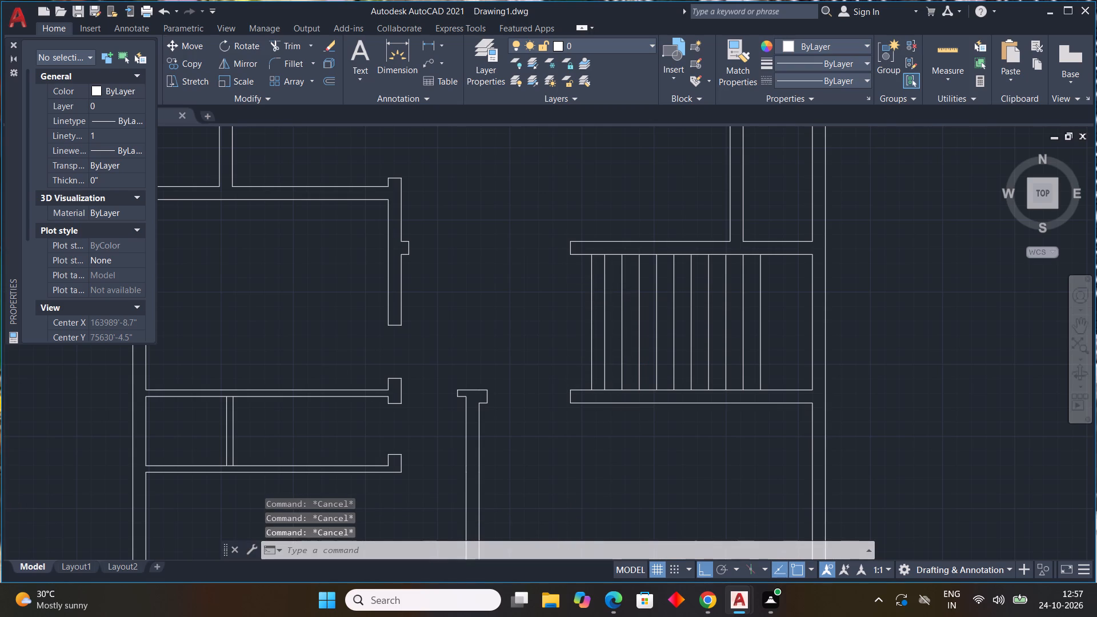
{"action": "type", "text": "L"}
{"action": "key", "text": "space"}
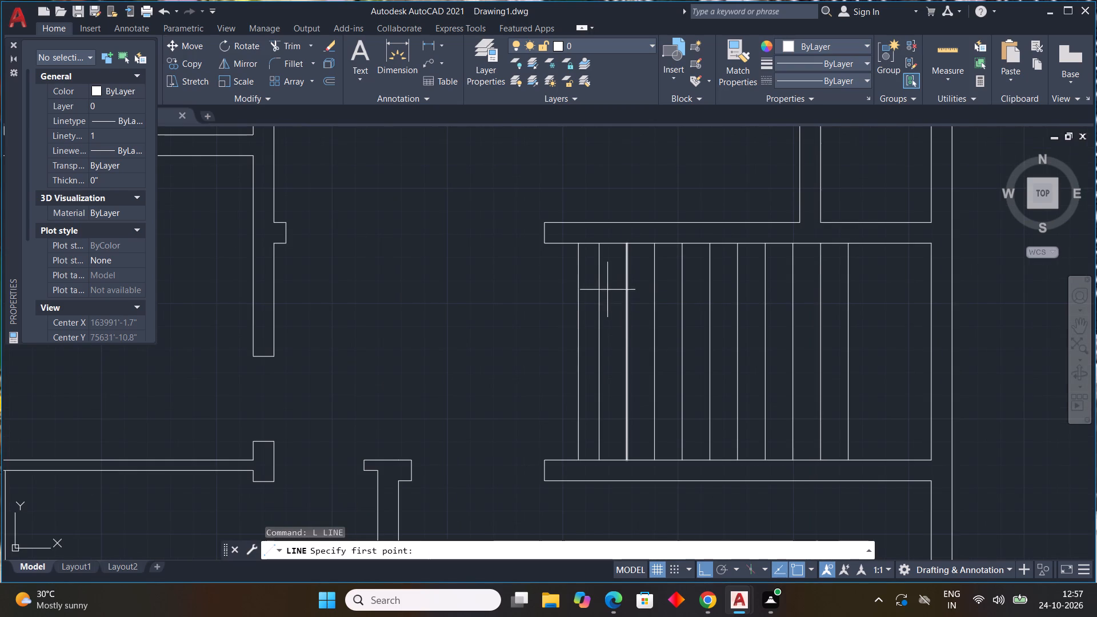
{"action": "scroll", "coordinate": [601, 269], "scroll_direction": "up", "scroll_amount": 2}
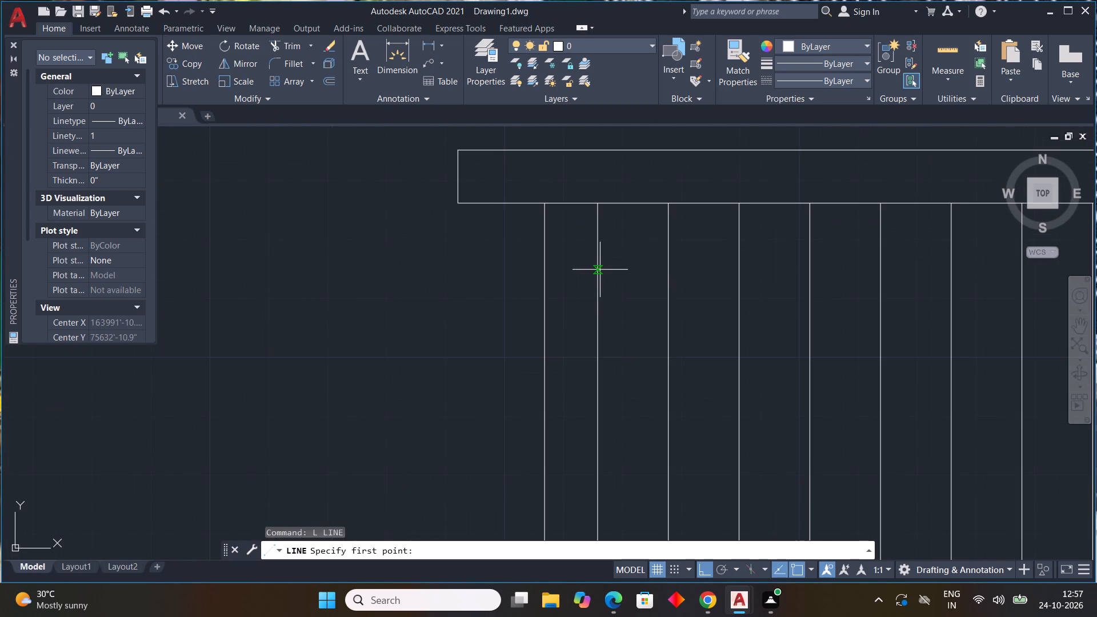
{"action": "left_click", "coordinate": [599, 245]}
{"action": "left_click", "coordinate": [544, 246]}
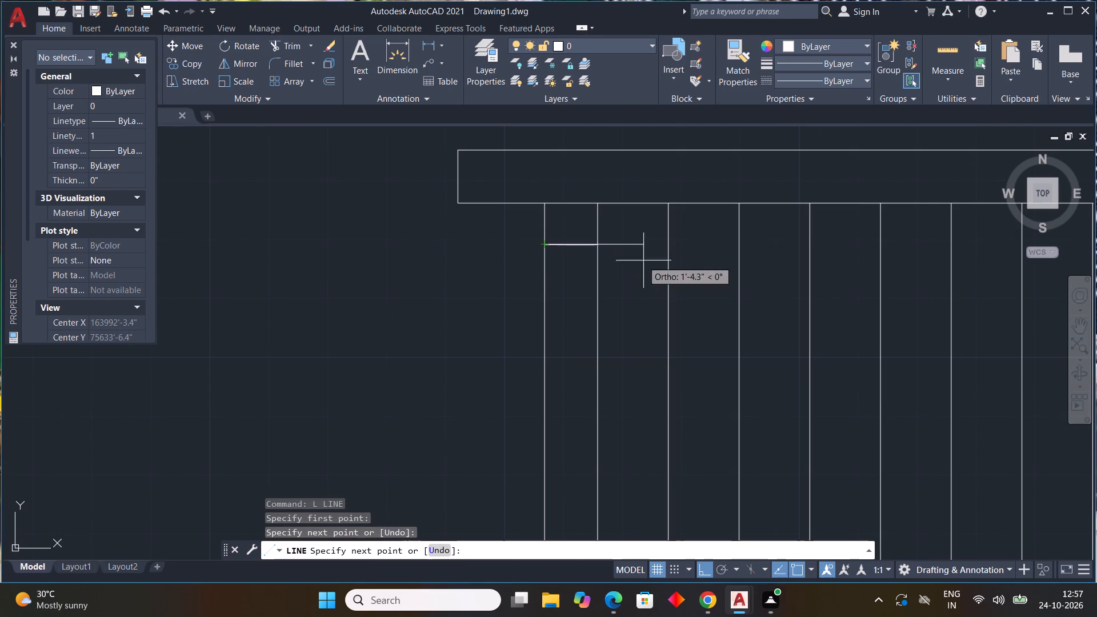
{"action": "key", "text": "Escape"}
Draw a matching short horizontal line across the stair-entrance wall, just above the wall below the stairs.
{"action": "middle_click_drag", "start_coordinate": [685, 320], "coordinate": [631, 249]}
{"action": "scroll", "coordinate": [655, 296], "scroll_direction": "down", "scroll_amount": 3}
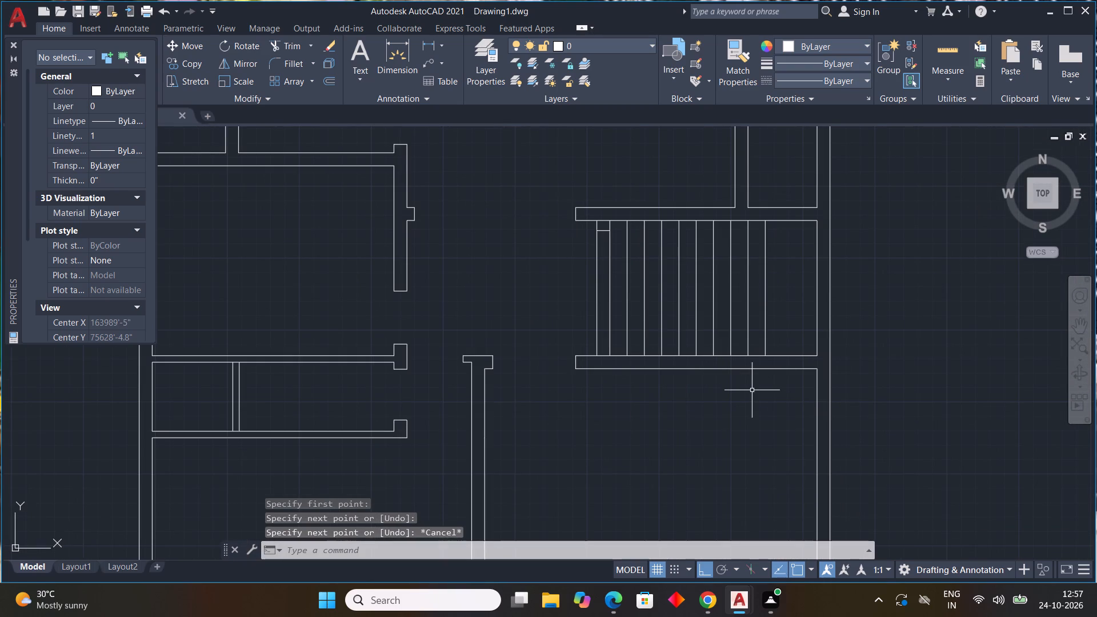
{"action": "key", "text": "l"}
{"action": "key", "text": "space"}
{"action": "scroll", "coordinate": [616, 358], "scroll_direction": "up", "scroll_amount": 2}
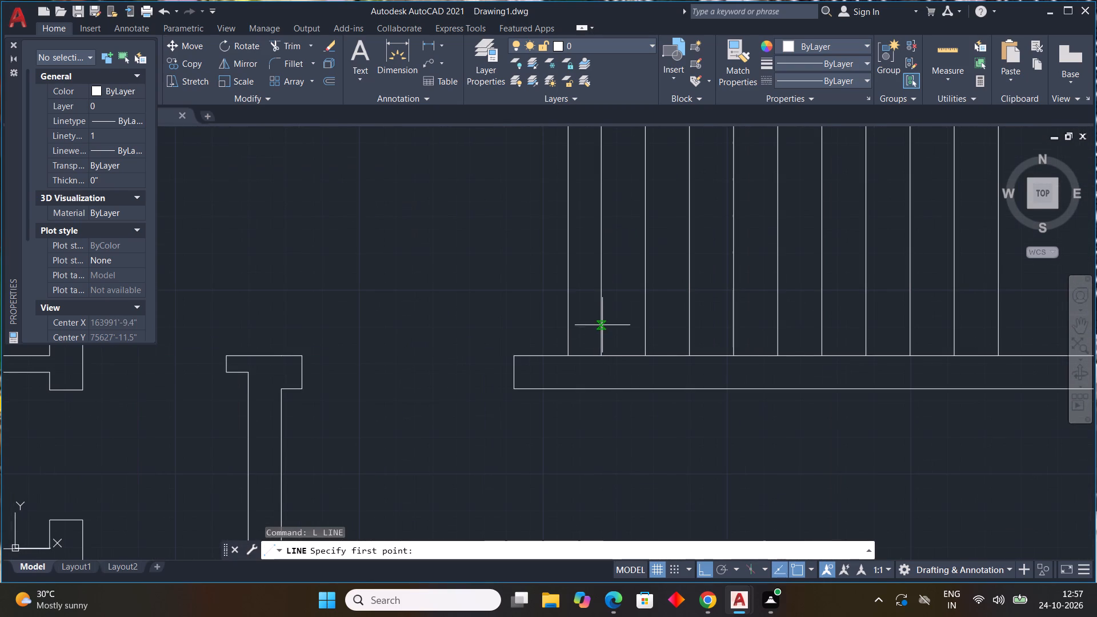
{"action": "left_click", "coordinate": [602, 324]}
{"action": "left_click", "coordinate": [572, 326]}
{"action": "key", "text": "Escape"}
Trim both lines of the stair-entrance wall between the two short horizontal lines to leave an opening with two stubs.
{"action": "scroll", "coordinate": [642, 323], "scroll_direction": "down", "scroll_amount": 2}
{"action": "middle_click_drag", "start_coordinate": [638, 338], "coordinate": [624, 355]}
{"action": "type", "text": "TR"}
{"action": "key", "text": "space"}
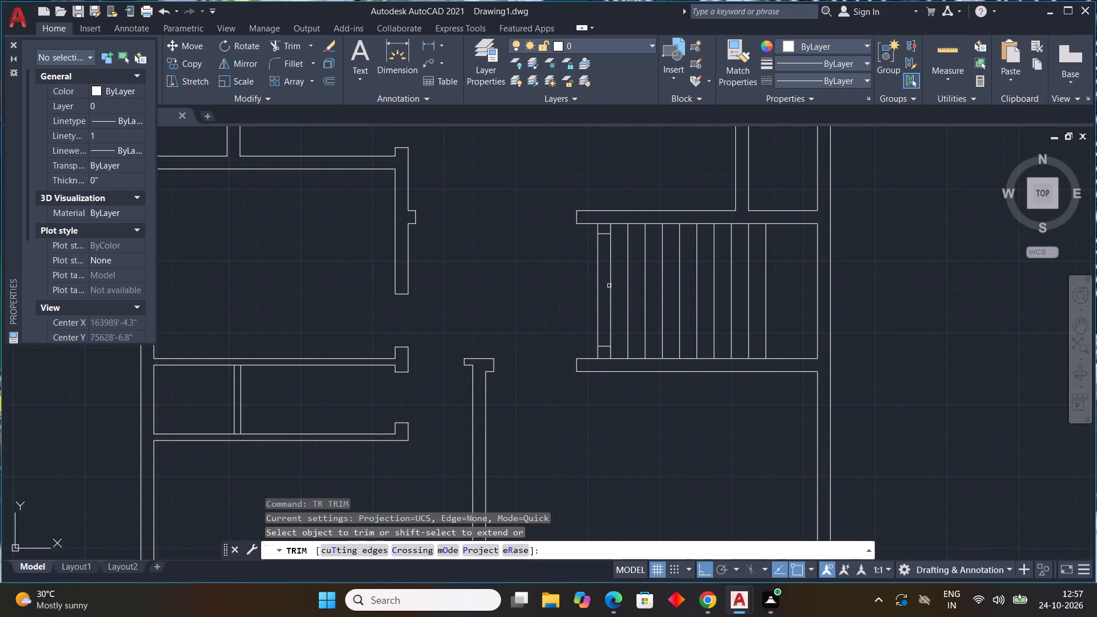
{"action": "left_click_drag", "start_coordinate": [621, 287], "coordinate": [584, 289]}
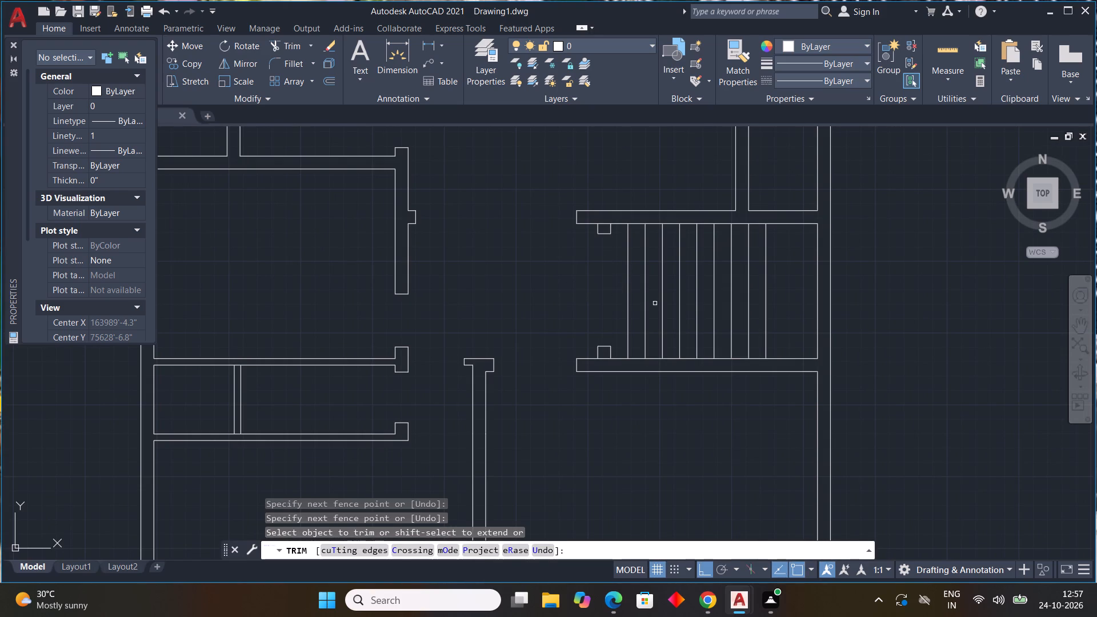
{"action": "key", "text": "Escape"}
{"action": "key", "text": "Escape"}
{"action": "key", "text": "Escape"}
{"action": "key", "text": "Escape"}
{"action": "key", "text": "Escape"}
{"action": "key", "text": "Escape"}
{"action": "key", "text": "Escape"}
{"action": "key", "text": "Escape"}
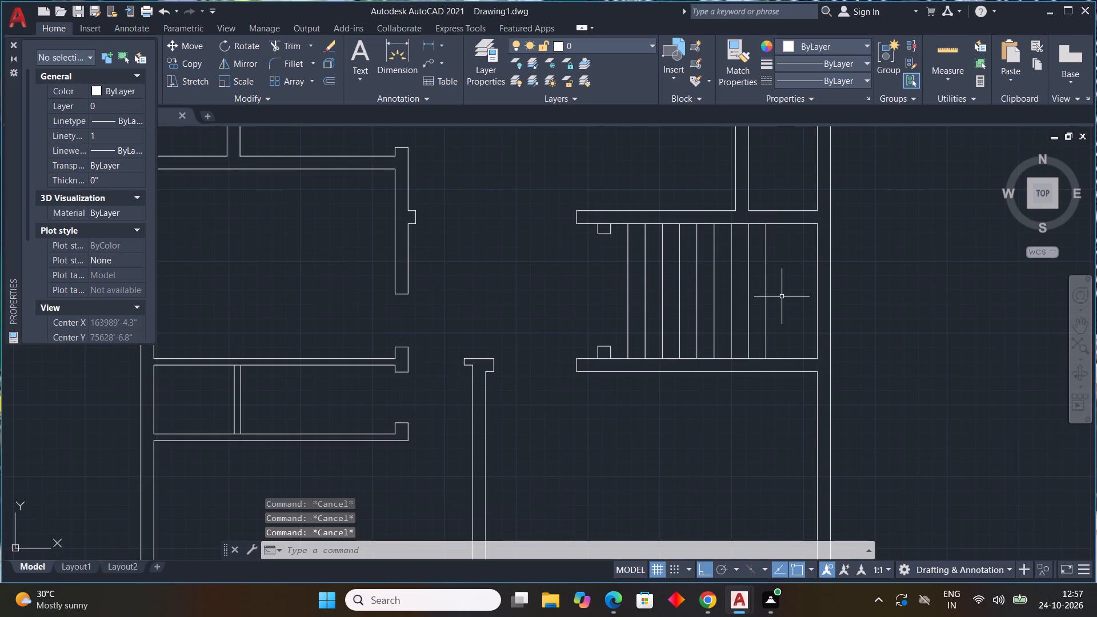
Draw a dashed line in linetype ACAD_ISO02W100 joining the outer corners of the two stubs across the stair entrance.
{"action": "left_click", "coordinate": [796, 83]}
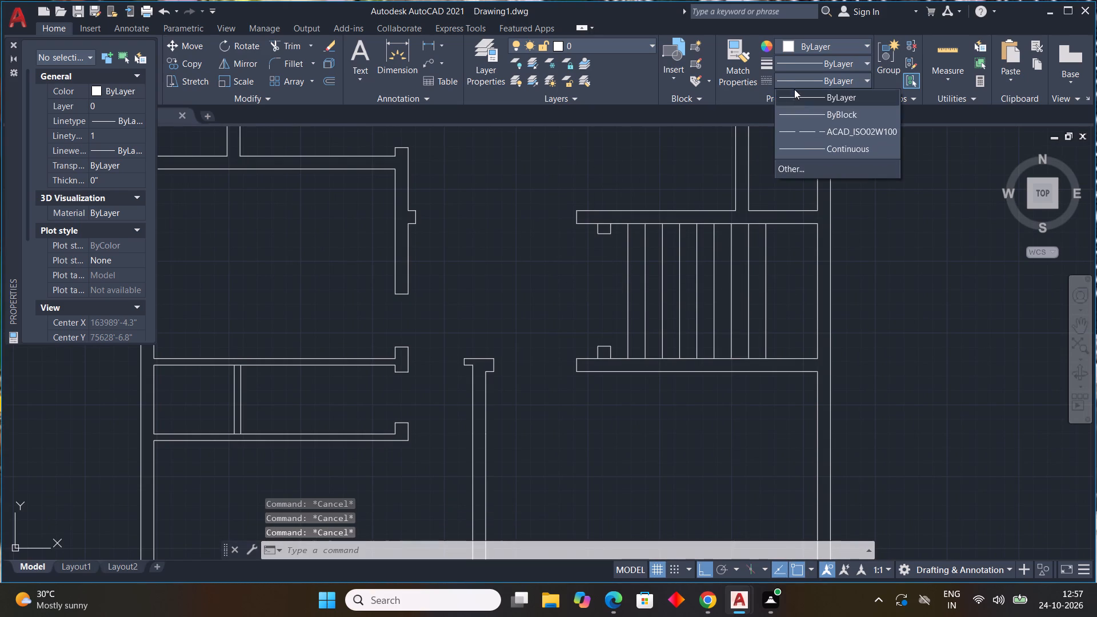
{"action": "left_click", "coordinate": [799, 134]}
{"action": "scroll", "coordinate": [615, 236], "scroll_direction": "up", "scroll_amount": 3}
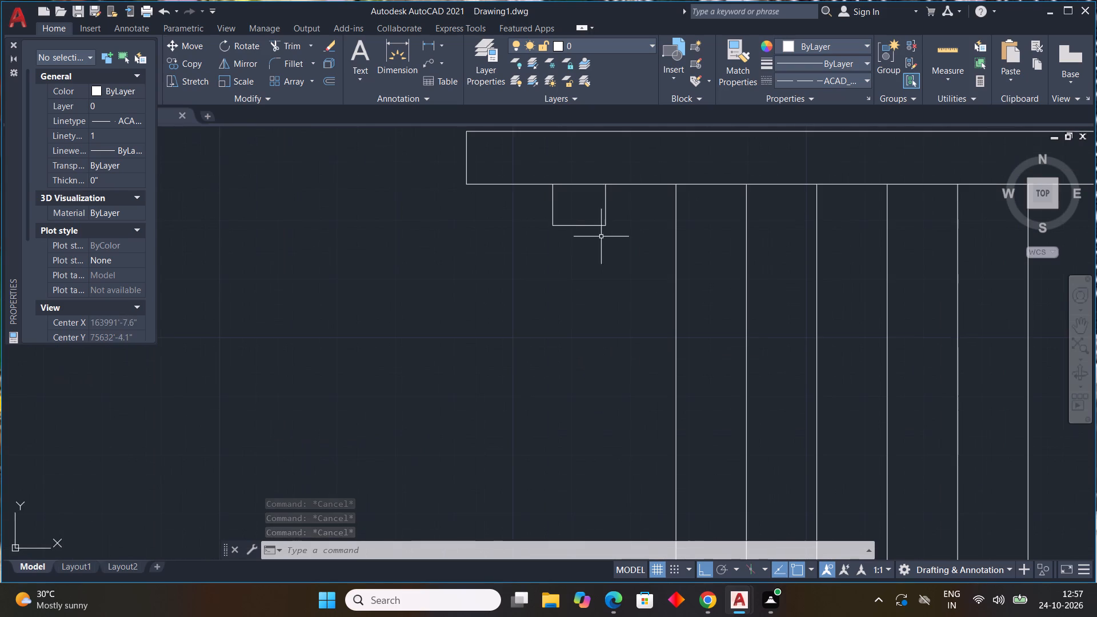
{"action": "key", "text": "l"}
{"action": "key", "text": "space"}
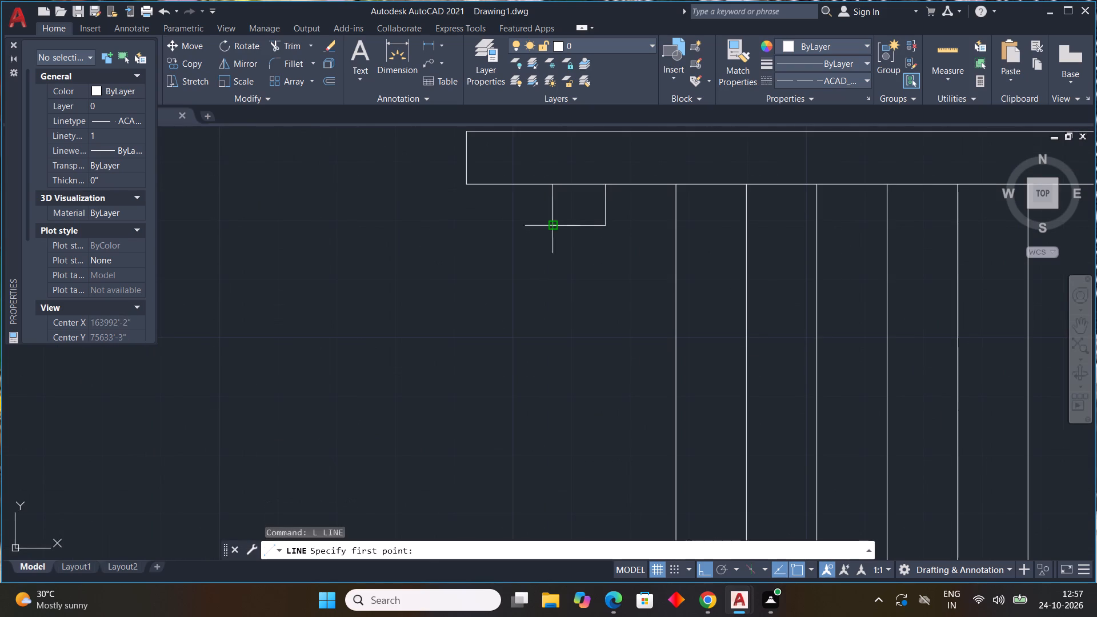
{"action": "left_click", "coordinate": [552, 228]}
{"action": "scroll", "coordinate": [541, 272], "scroll_direction": "down", "scroll_amount": 2}
{"action": "middle_click_drag", "start_coordinate": [555, 291], "coordinate": [526, 226]}
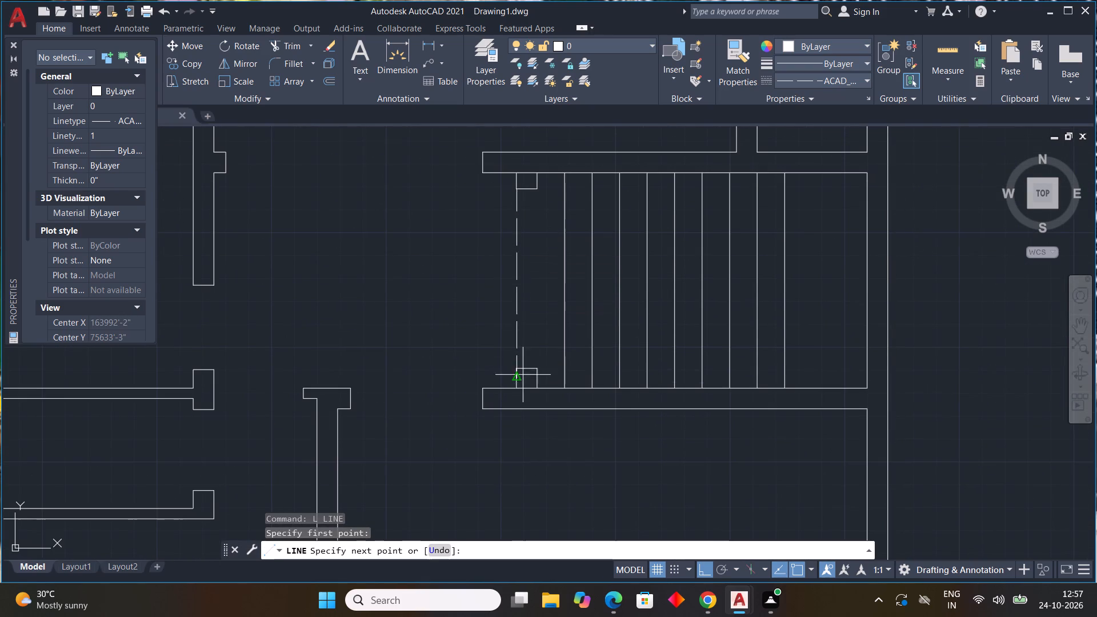
{"action": "left_click", "coordinate": [515, 371]}
{"action": "key", "text": "Escape"}
Draw a second dashed line joining the stubs' inner corners, on the side facing the stair treads.
{"action": "key", "text": "space"}
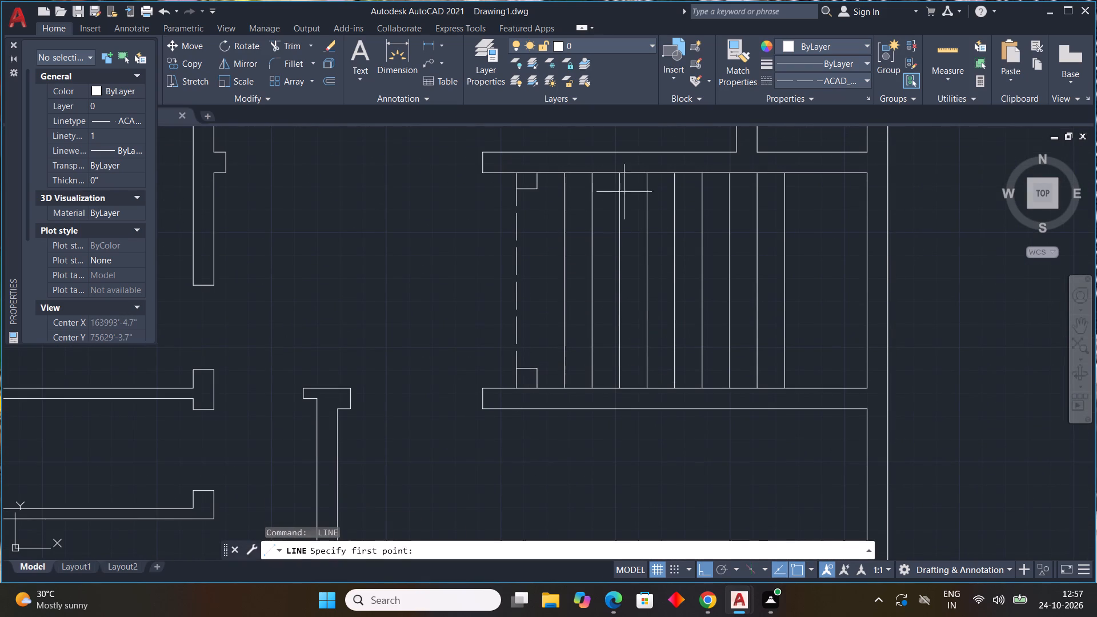
{"action": "left_click", "coordinate": [537, 192]}
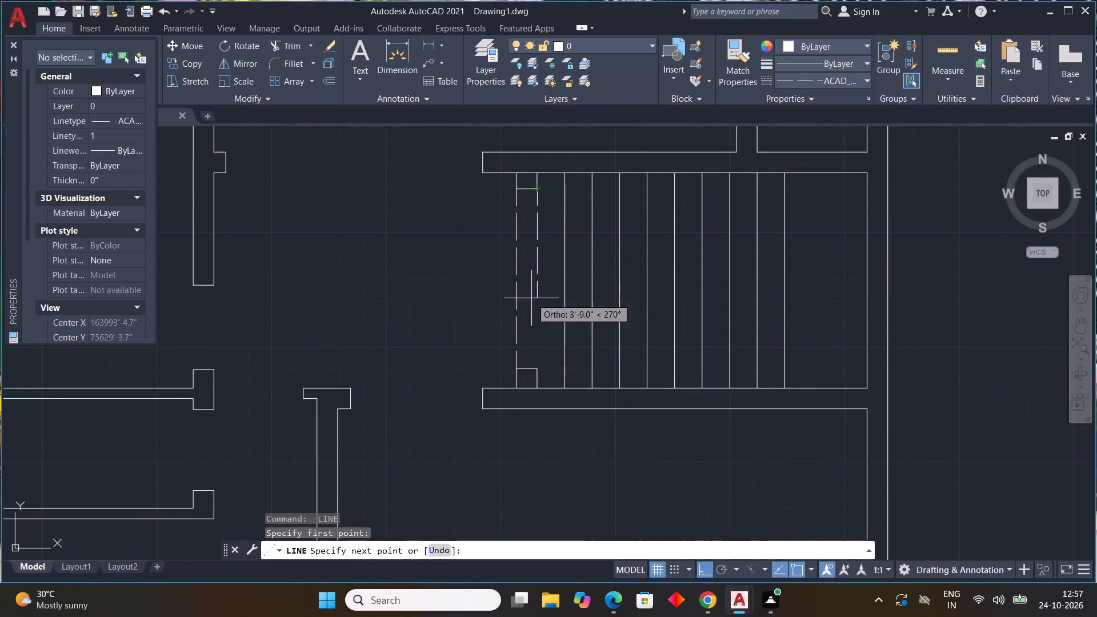
{"action": "left_click", "coordinate": [538, 370]}
{"action": "key", "text": "Escape"}
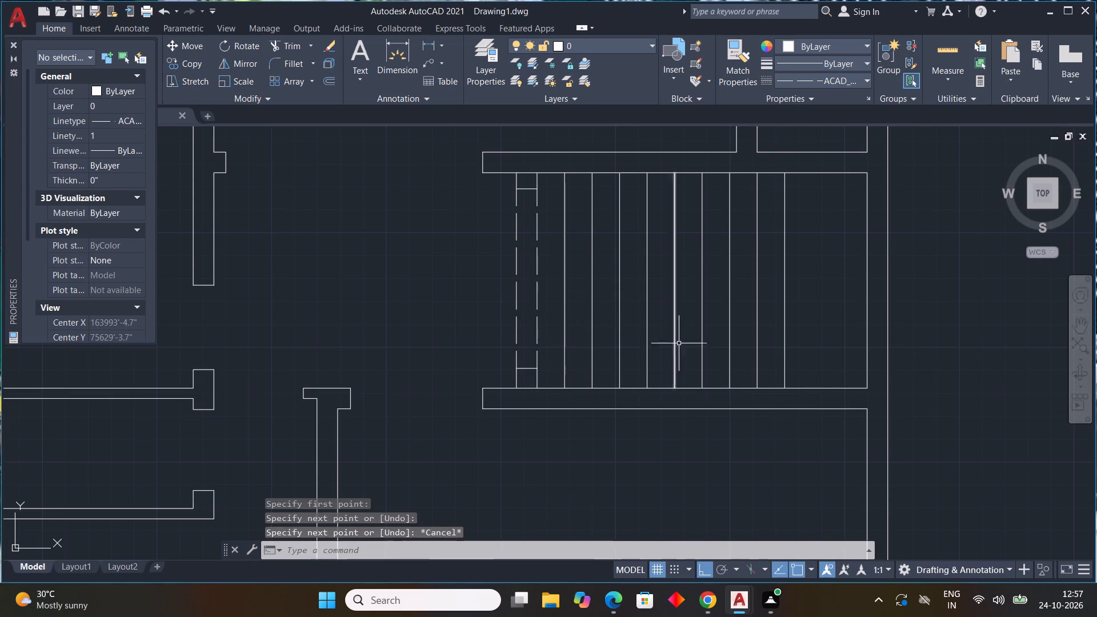
{"action": "key", "text": "Escape"}
{"action": "key", "text": "Escape"}
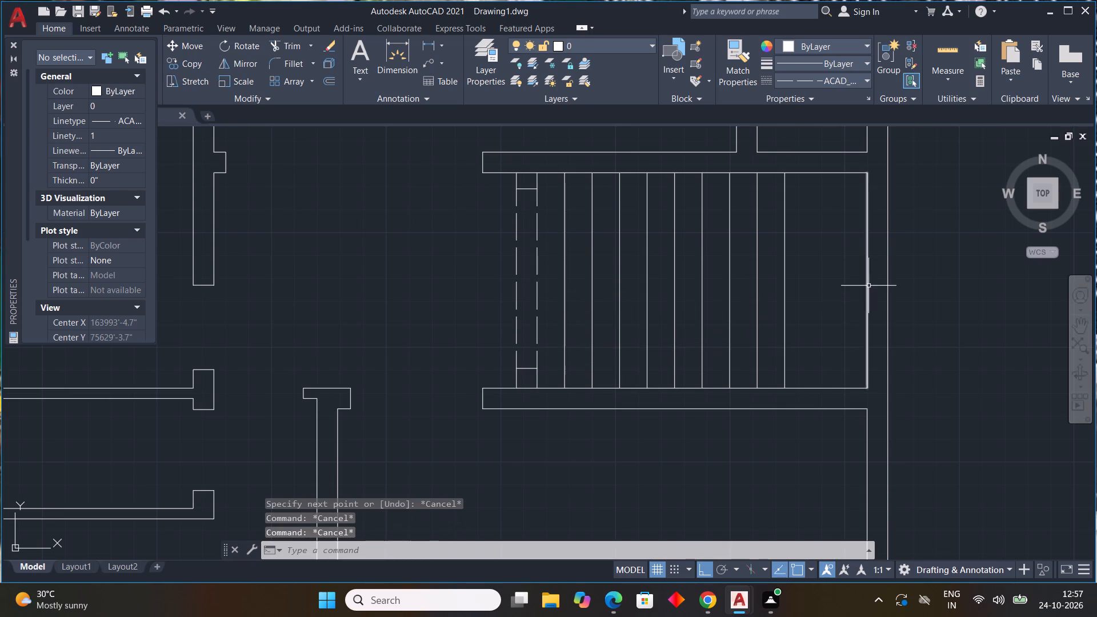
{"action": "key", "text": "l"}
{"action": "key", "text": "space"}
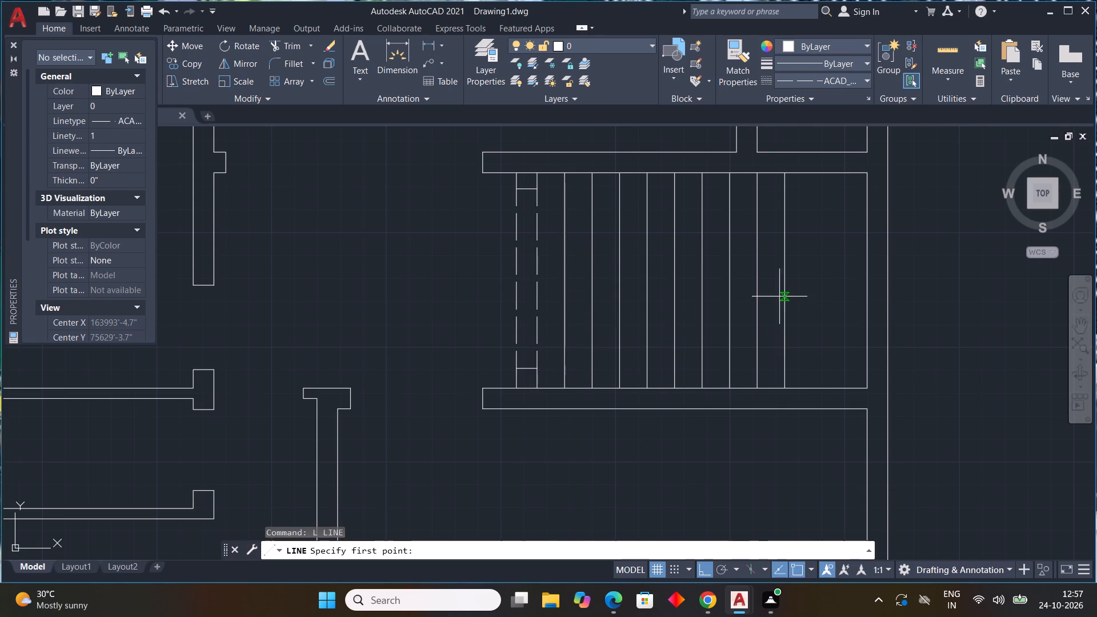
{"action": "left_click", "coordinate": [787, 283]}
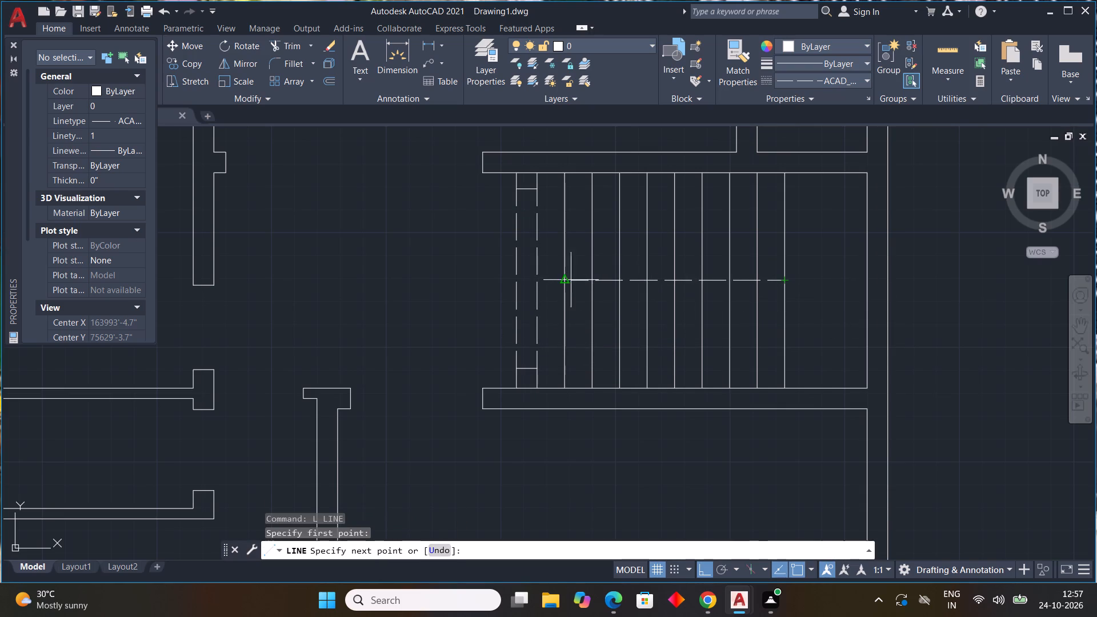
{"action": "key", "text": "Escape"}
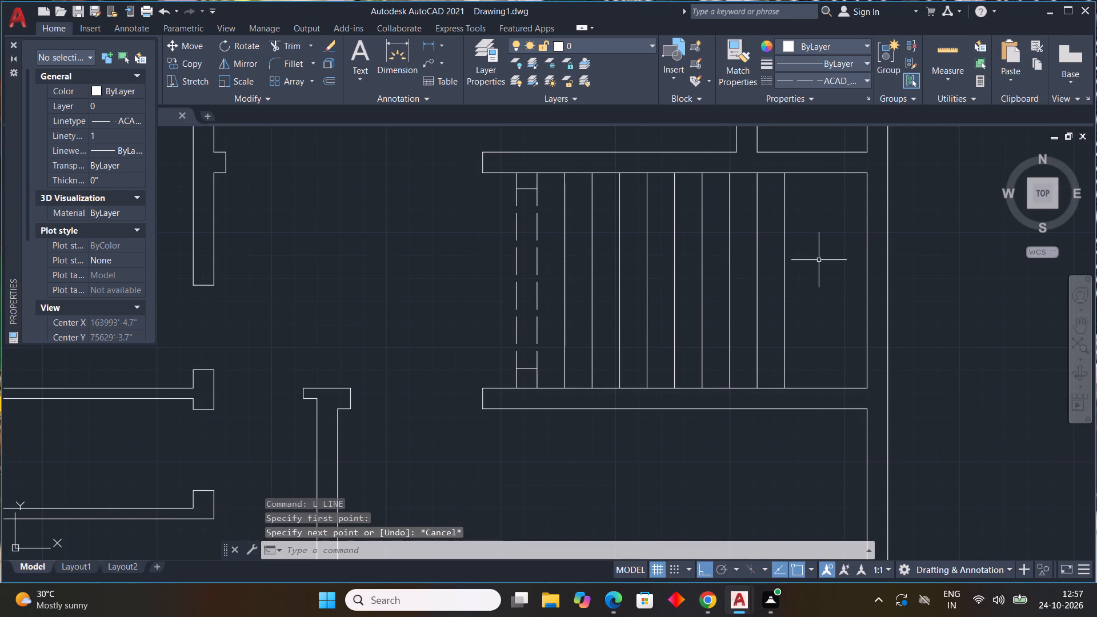
Set the linetype to ByLayer and draw a horizontal line through the midpoints of the treads, from the last tread to the first.
{"action": "left_click", "coordinate": [807, 82]}
{"action": "left_click", "coordinate": [812, 96]}
{"action": "key", "text": "l"}
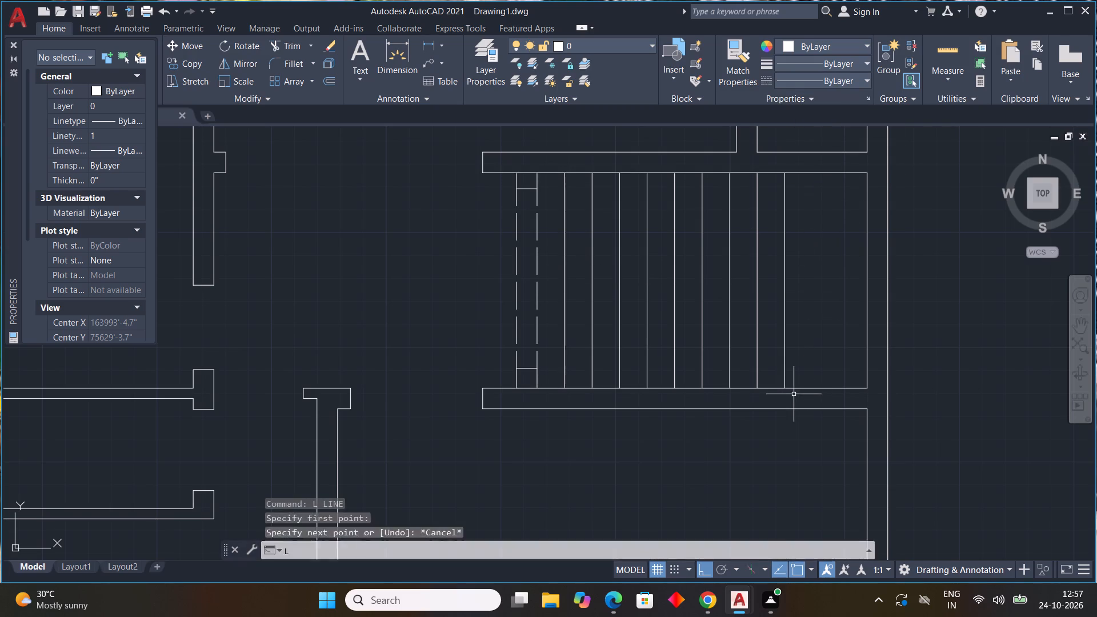
{"action": "key", "text": "space"}
{"action": "left_click", "coordinate": [785, 282]}
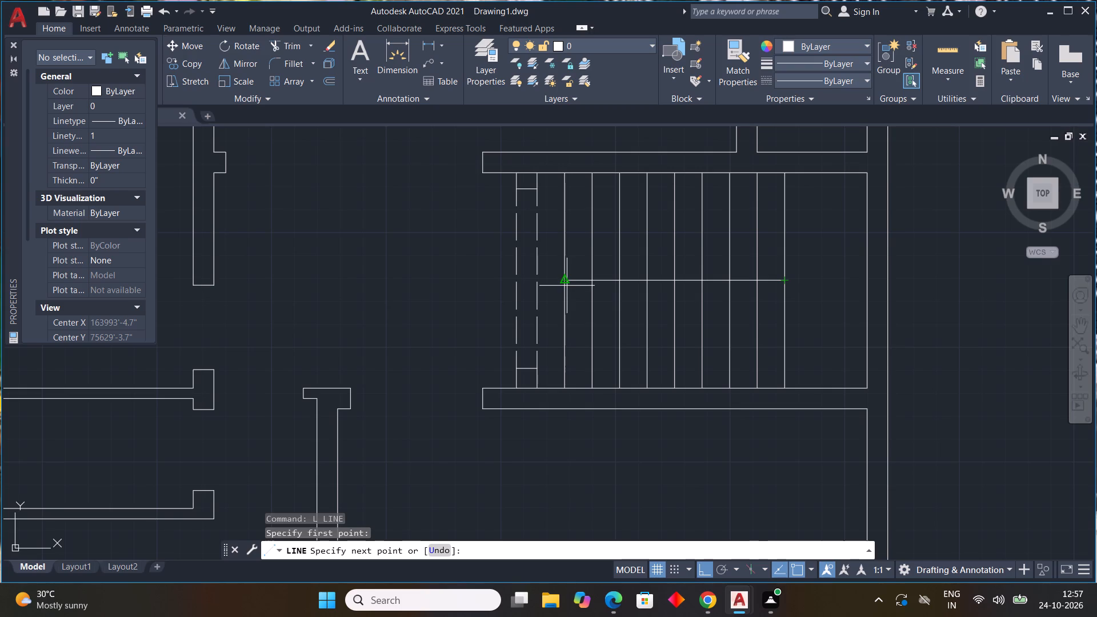
{"action": "left_click", "coordinate": [567, 286]}
{"action": "key", "text": "Escape"}
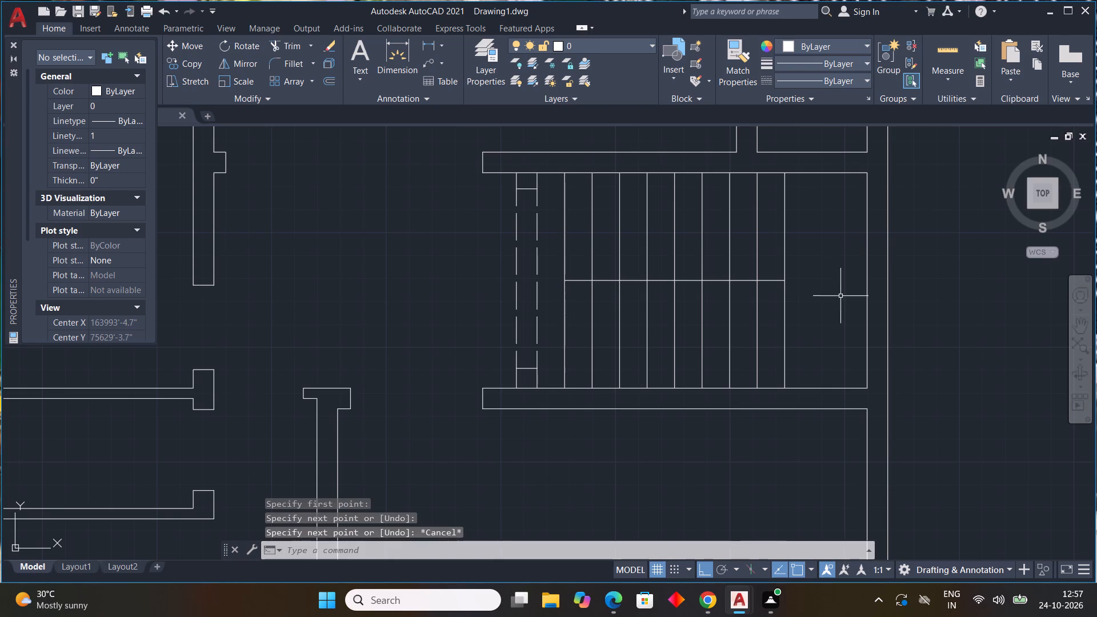
Offset the horizontal line through the treads' midpoints by 3" to both sides.
{"action": "type", "text": "OFF"}
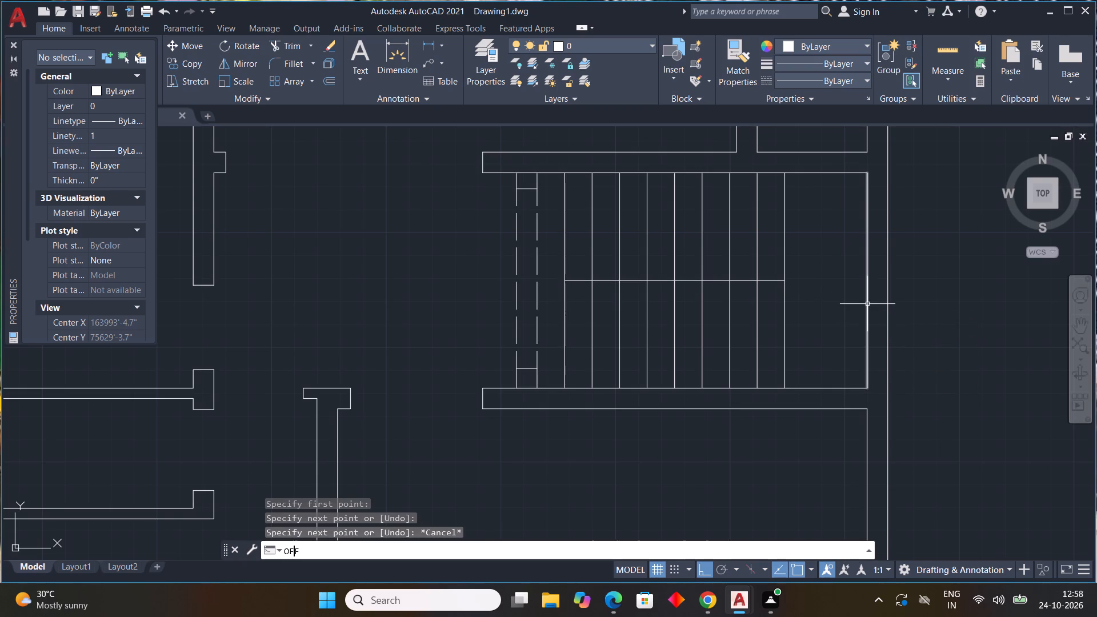
{"action": "key", "text": "space"}
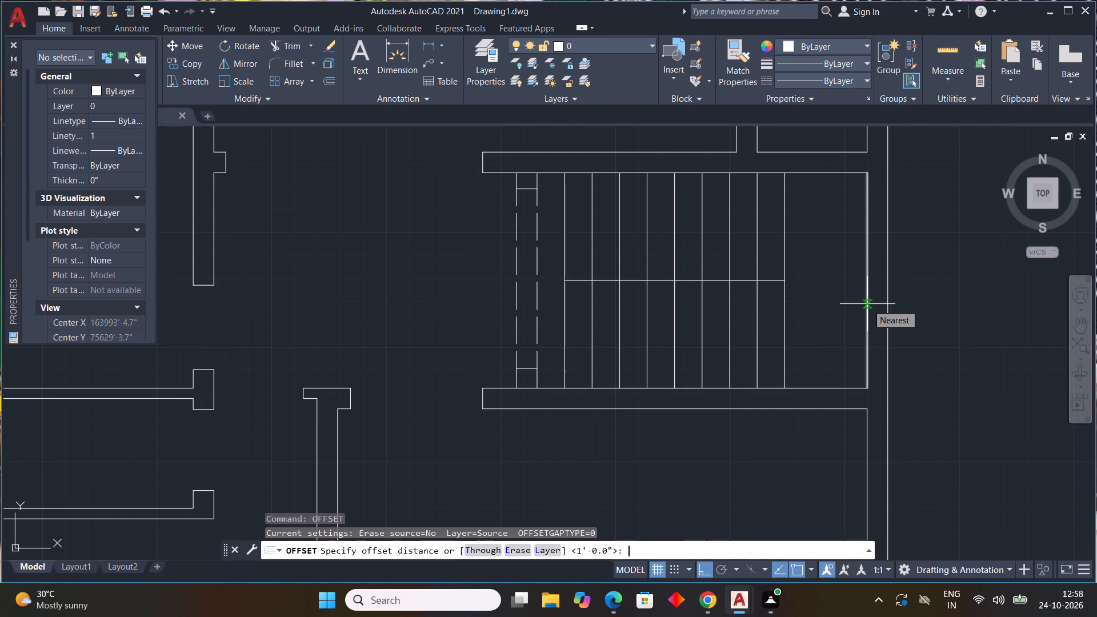
{"action": "type", "text": "3\""}
{"action": "key", "text": "Return"}
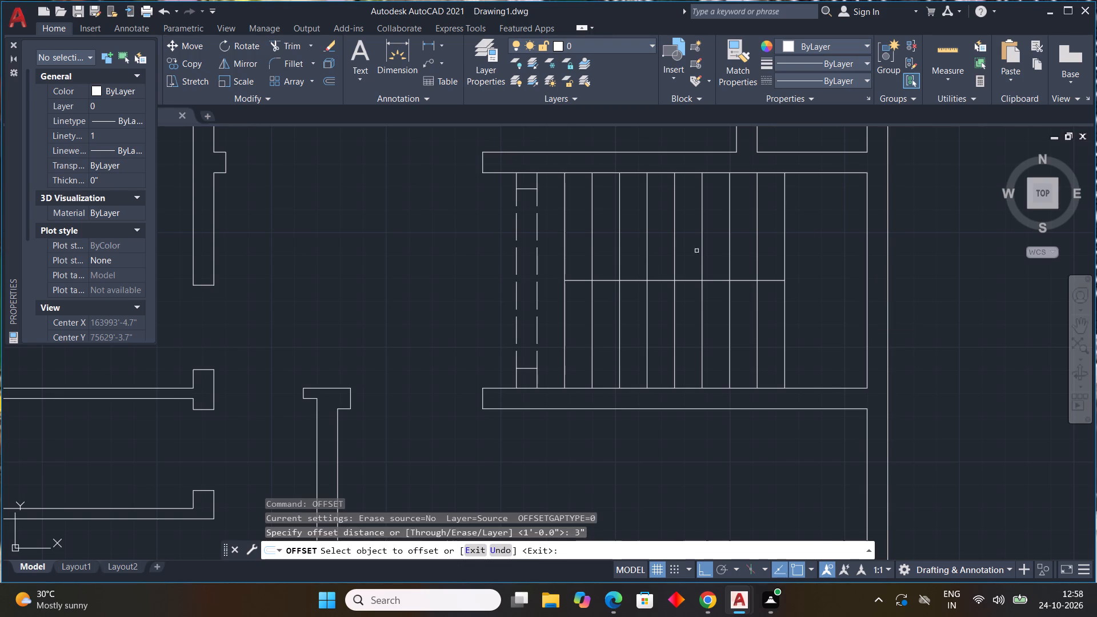
{"action": "left_click", "coordinate": [717, 281]}
{"action": "left_click", "coordinate": [714, 255]}
{"action": "left_click", "coordinate": [715, 278]}
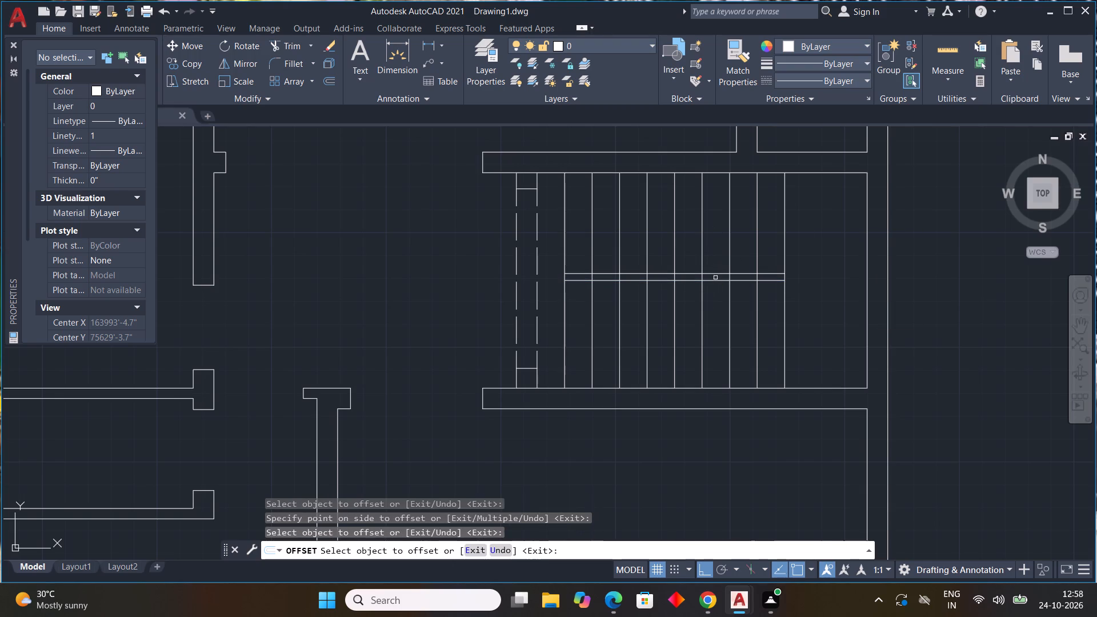
{"action": "left_click", "coordinate": [717, 282]}
{"action": "left_click_drag", "start_coordinate": [718, 290], "coordinate": [723, 321]}
{"action": "left_click", "coordinate": [723, 321]}
{"action": "key", "text": "Escape"}
Delete the original middle line between the two offset lines.
{"action": "left_click", "coordinate": [777, 279]}
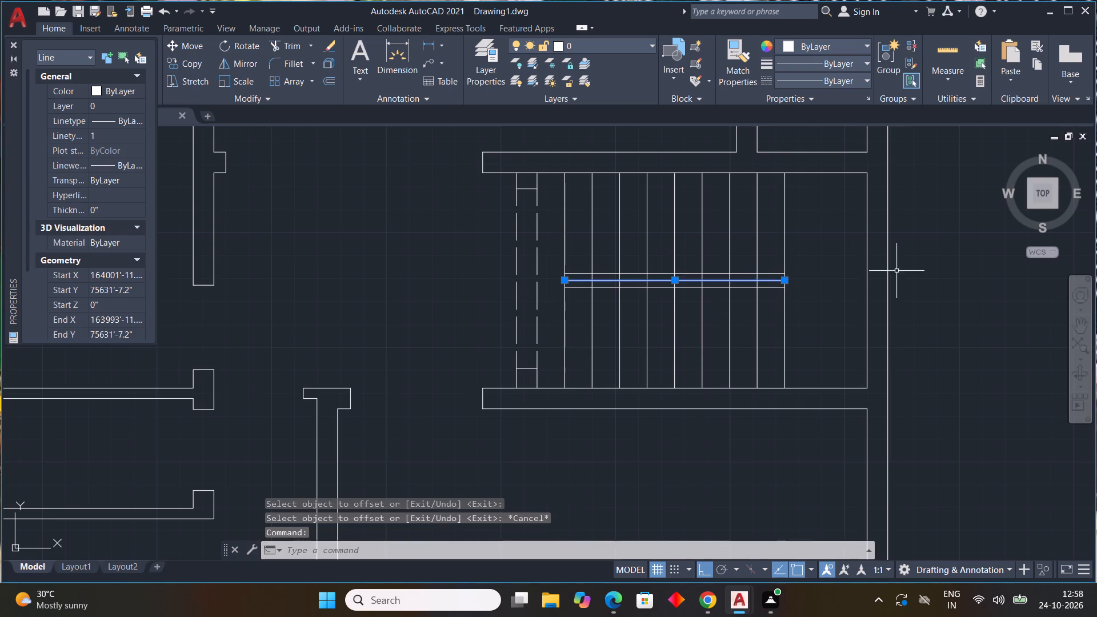
{"action": "key", "text": "Delete"}
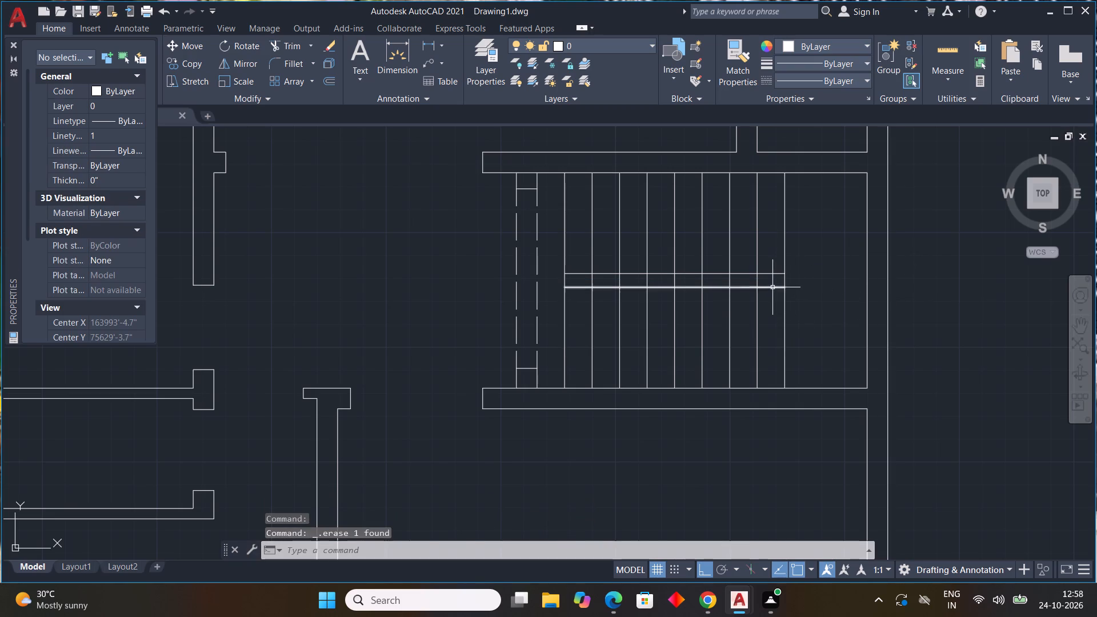
Stretch the lower offset line's landing-side end across the landing to the stair's outer wall.
{"action": "left_click", "coordinate": [771, 285]}
{"action": "left_click", "coordinate": [774, 294]}
{"action": "left_click_drag", "start_coordinate": [771, 281], "coordinate": [771, 288]}
{"action": "left_click", "coordinate": [768, 303]}
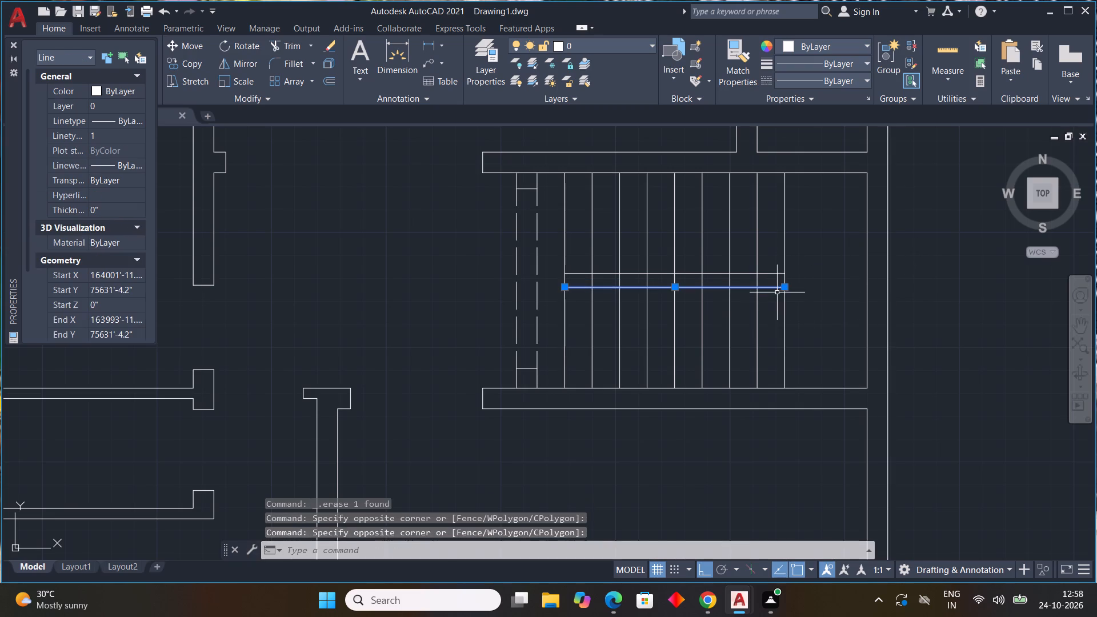
{"action": "left_click", "coordinate": [784, 288]}
{"action": "left_click", "coordinate": [867, 290]}
{"action": "key", "text": "Escape"}
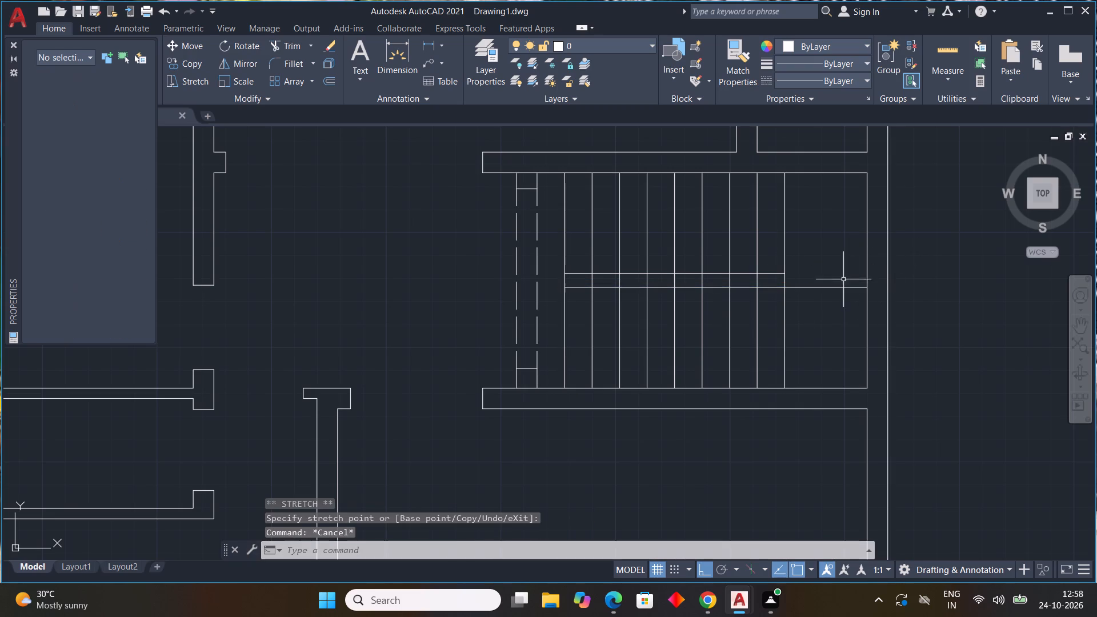
Stretch the upper offset line's landing-side end across the landing to the same outer wall.
{"action": "left_click", "coordinate": [775, 271]}
{"action": "scroll", "coordinate": [784, 270], "scroll_direction": "up", "scroll_amount": 3}
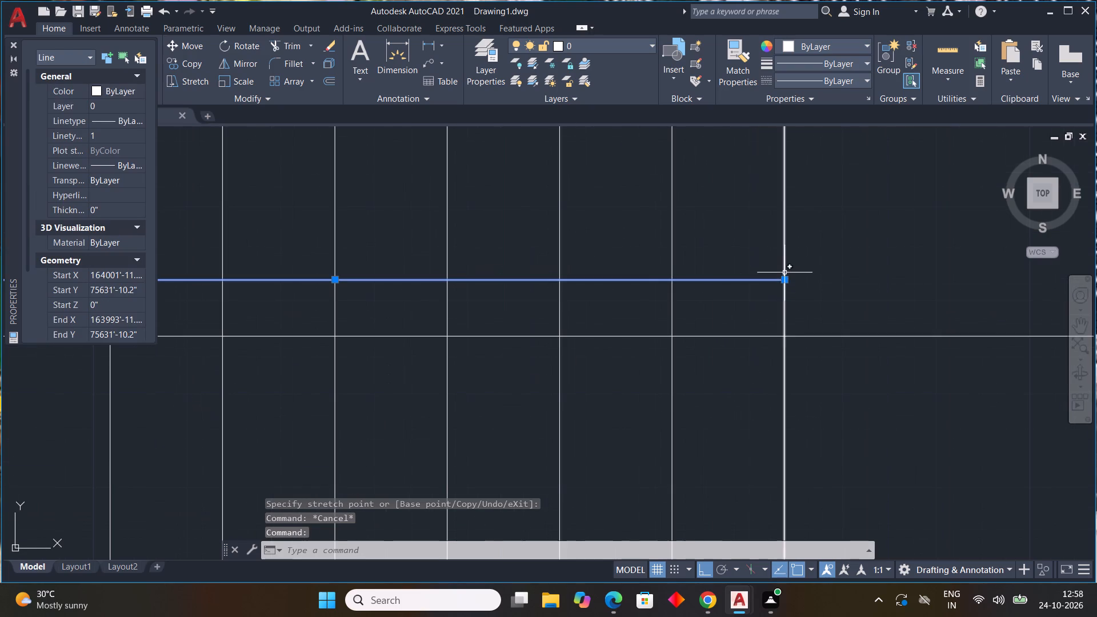
{"action": "left_click", "coordinate": [786, 282]}
{"action": "scroll", "coordinate": [829, 280], "scroll_direction": "down", "scroll_amount": 2}
{"action": "middle_click_drag", "start_coordinate": [828, 280], "coordinate": [785, 291]}
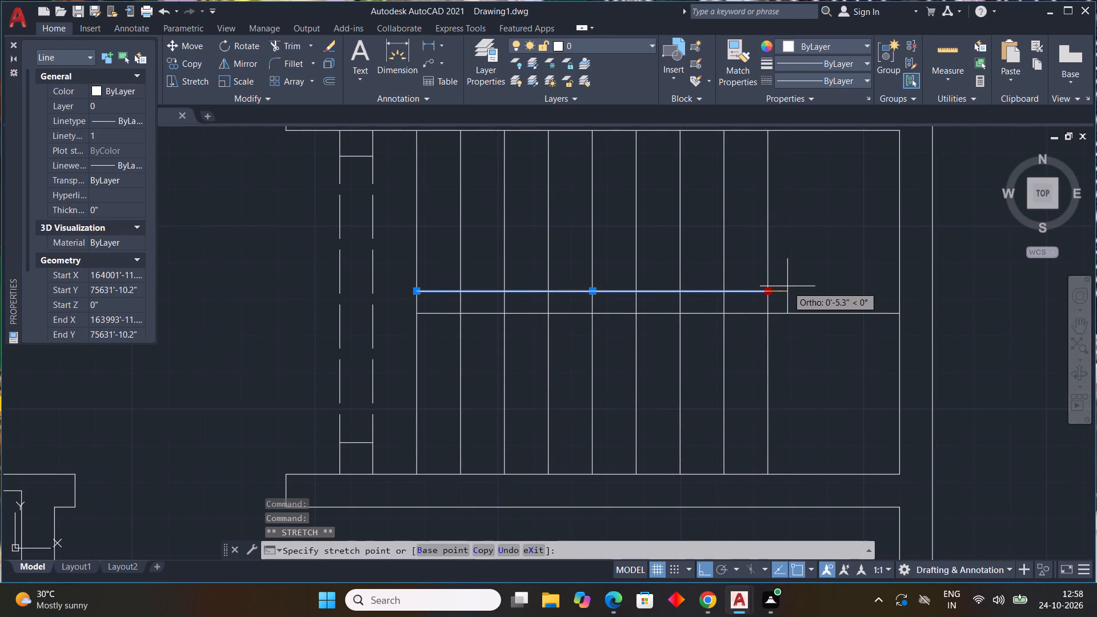
{"action": "left_click", "coordinate": [896, 293]}
{"action": "key", "text": "Escape"}
Trim away the lower flight's treads, the lower offset line beside them and the pieces between both lines, keeping the landing edge line.
{"action": "middle_click_drag", "start_coordinate": [793, 332], "coordinate": [830, 307]}
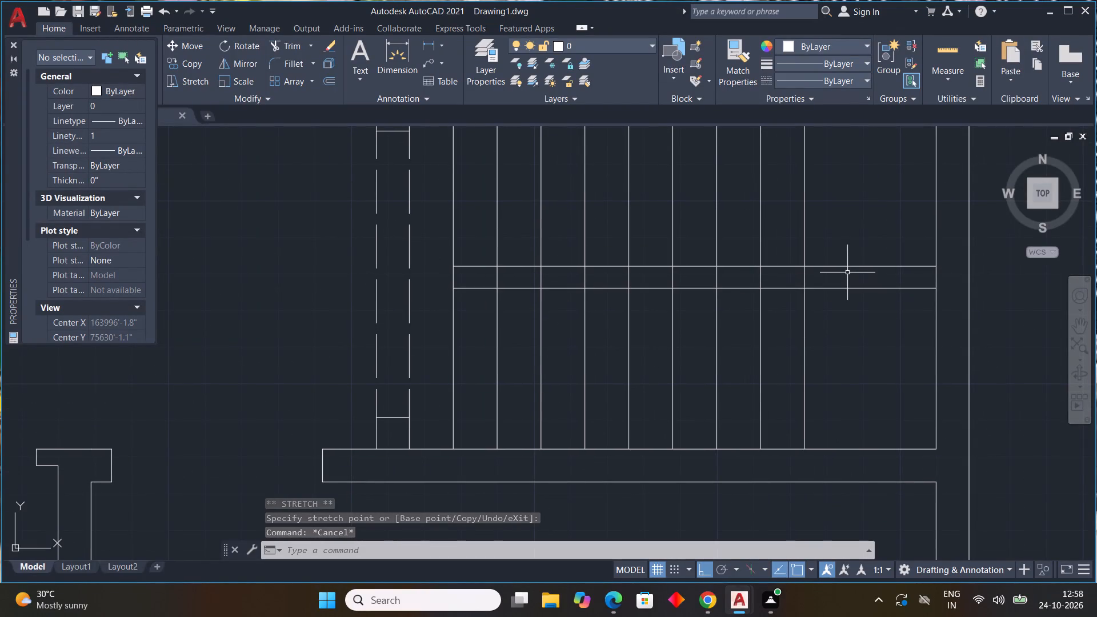
{"action": "type", "text": "TR"}
{"action": "key", "text": "space"}
{"action": "left_click_drag", "start_coordinate": [772, 284], "coordinate": [775, 299]}
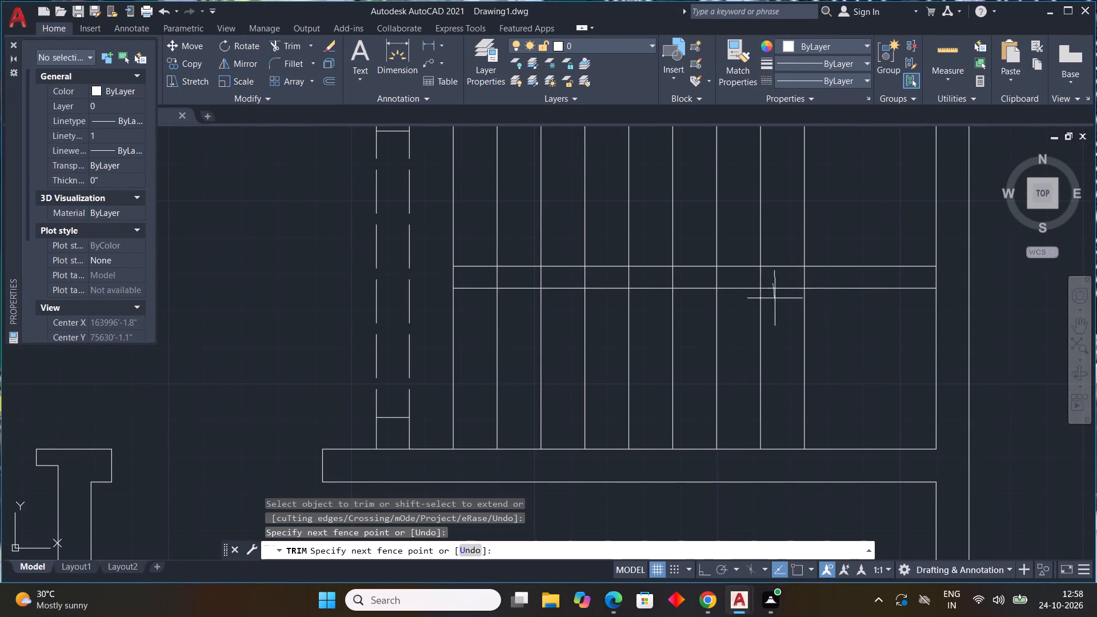
{"action": "left_click_drag", "start_coordinate": [775, 299], "coordinate": [578, 291]}
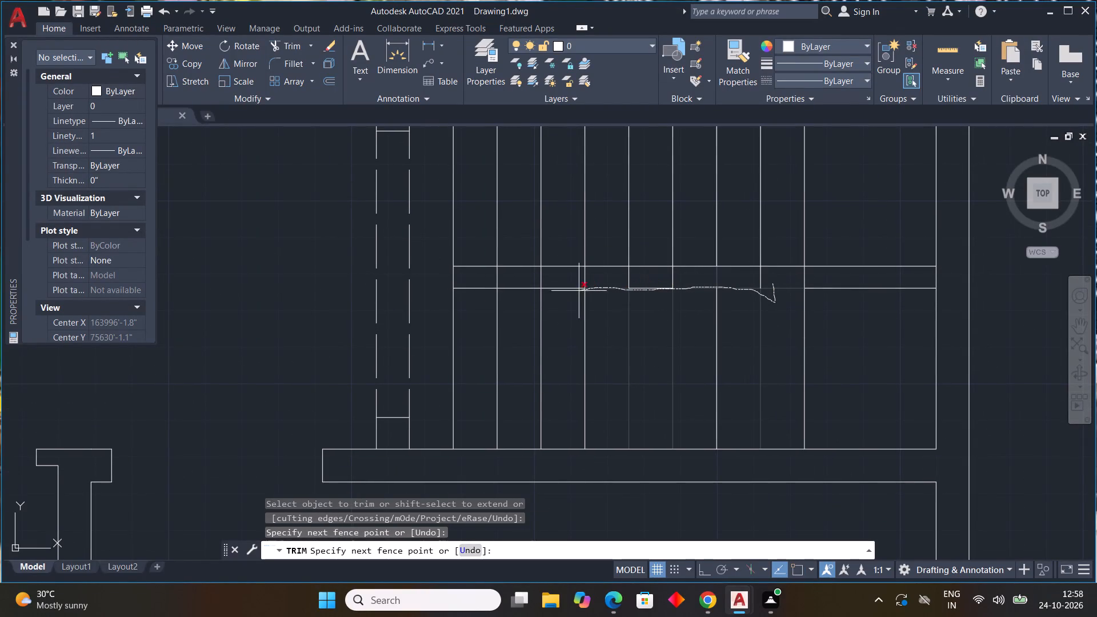
{"action": "left_click_drag", "start_coordinate": [578, 291], "coordinate": [453, 291]}
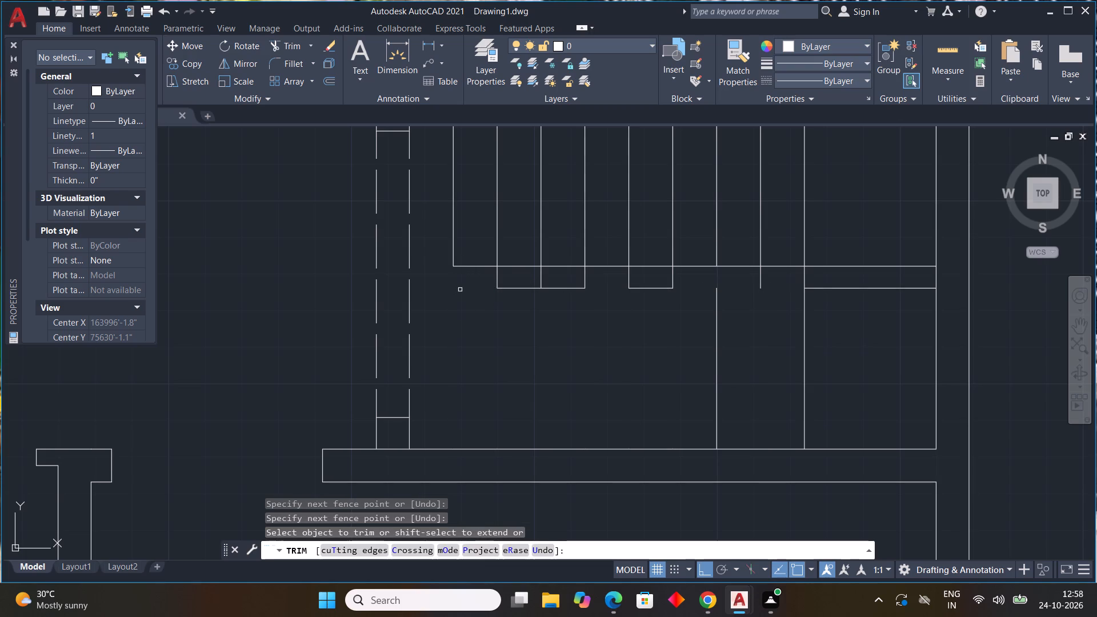
{"action": "left_click_drag", "start_coordinate": [475, 283], "coordinate": [530, 281]}
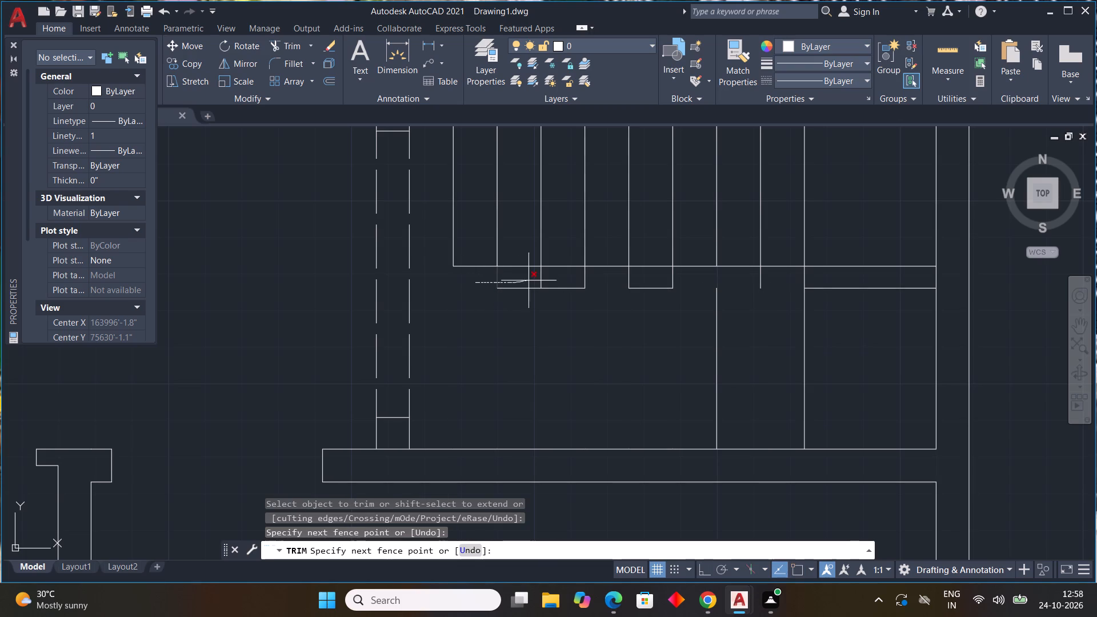
{"action": "left_click_drag", "start_coordinate": [530, 281], "coordinate": [487, 290]}
{"action": "left_click_drag", "start_coordinate": [612, 289], "coordinate": [636, 294]}
{"action": "left_click", "coordinate": [770, 278]}
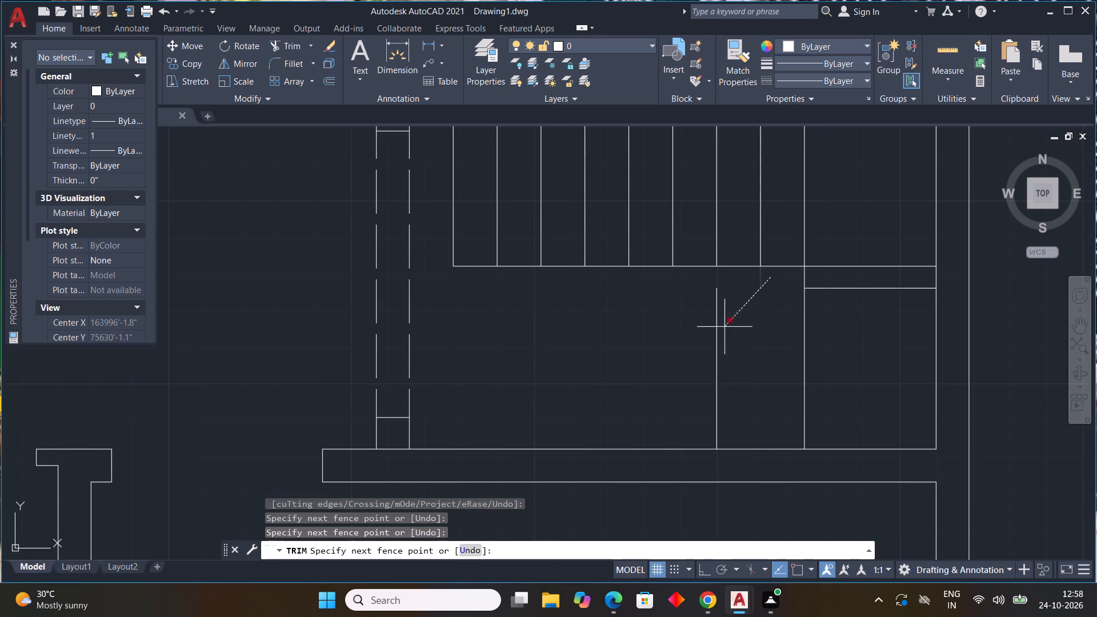
{"action": "left_click_drag", "start_coordinate": [722, 332], "coordinate": [694, 366]}
{"action": "left_click_drag", "start_coordinate": [774, 334], "coordinate": [704, 363]}
{"action": "left_click_drag", "start_coordinate": [791, 270], "coordinate": [694, 291]}
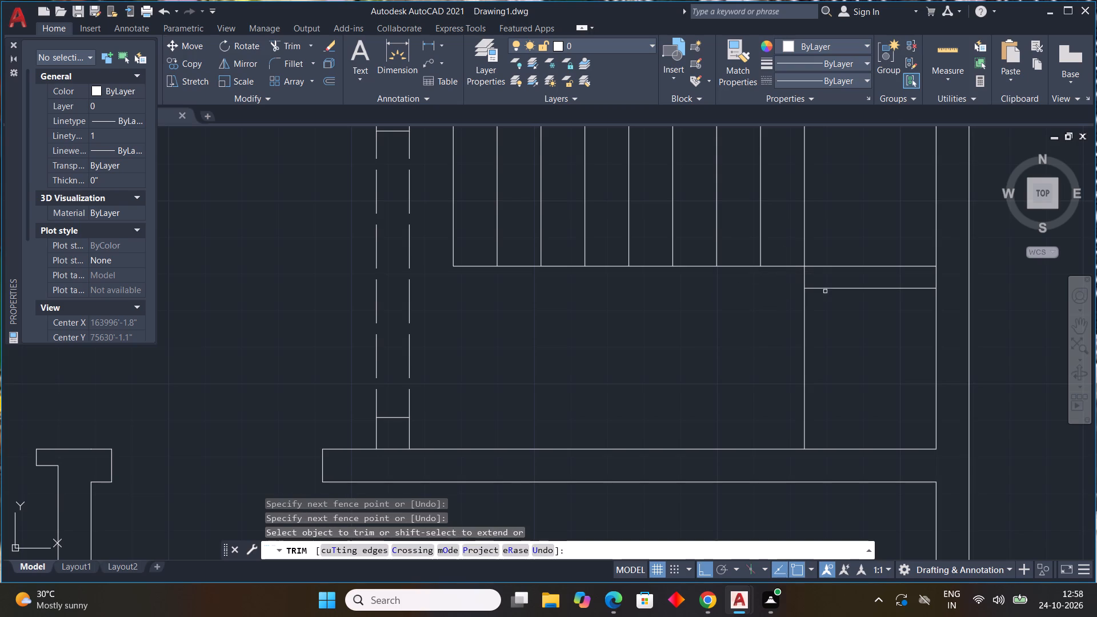
{"action": "key", "text": "Escape"}
Set the linetype to ACAD_ISO02W100 and draw a horizontal dashed line from the lower line's end at the landing edge to below the first tread.
{"action": "left_click", "coordinate": [797, 72]}
{"action": "left_click", "coordinate": [807, 84]}
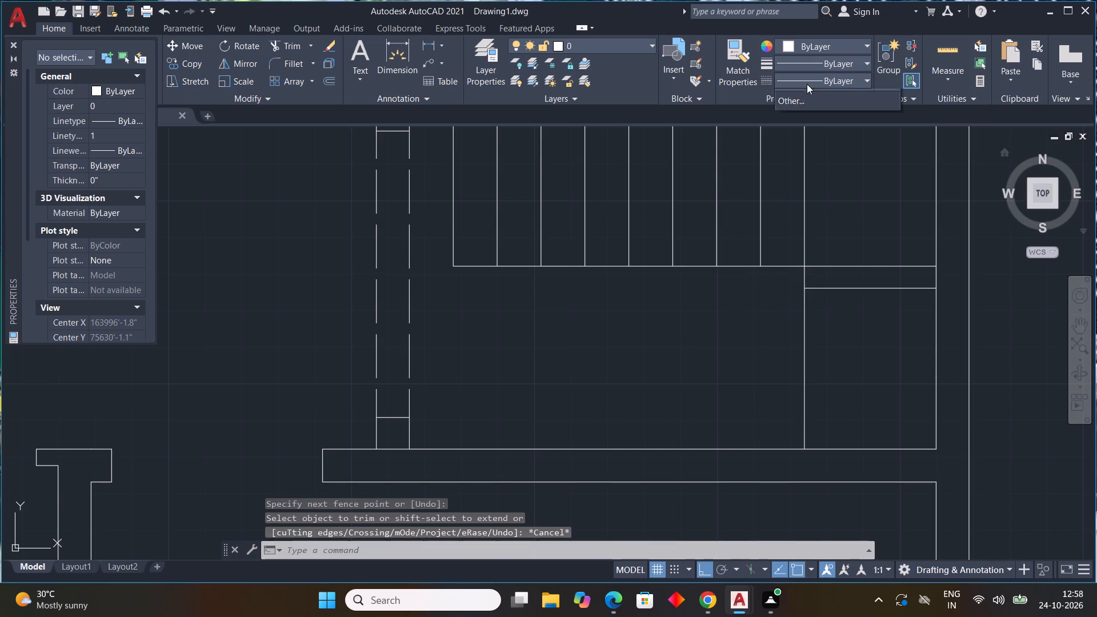
{"action": "left_click", "coordinate": [801, 132]}
{"action": "key", "text": "l"}
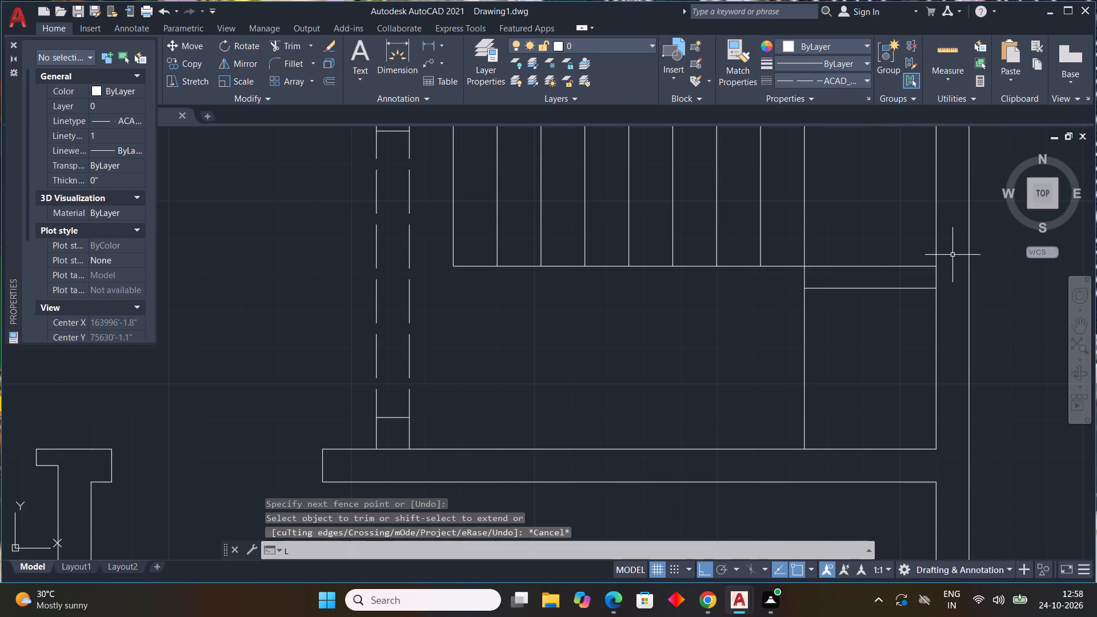
{"action": "key", "text": "space"}
{"action": "left_click", "coordinate": [806, 287]}
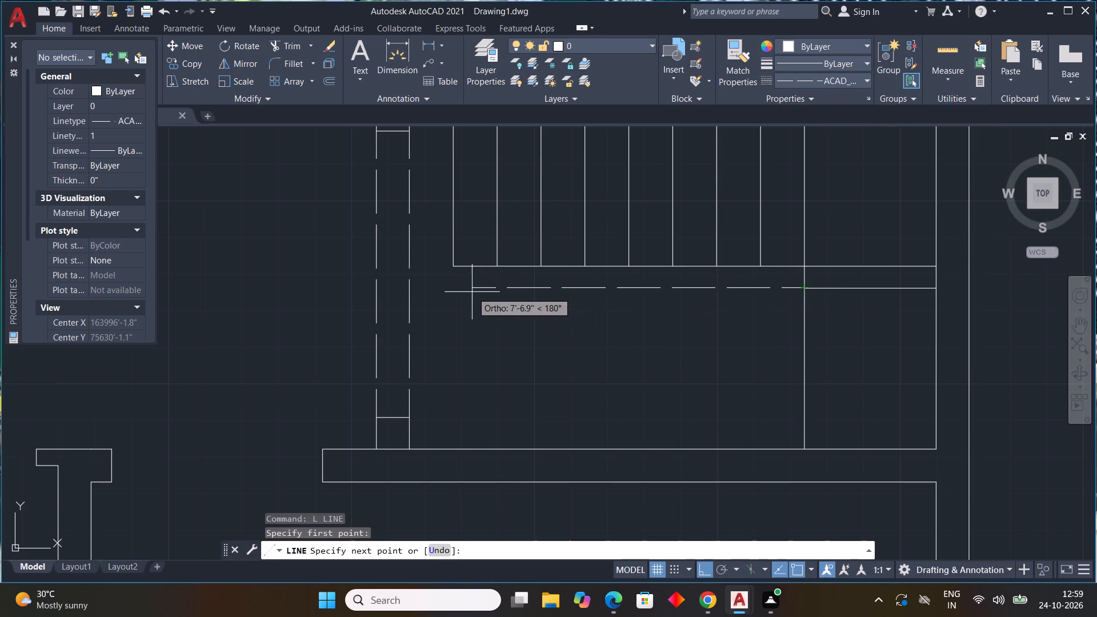
{"action": "scroll", "coordinate": [448, 293], "scroll_direction": "up", "scroll_amount": 2}
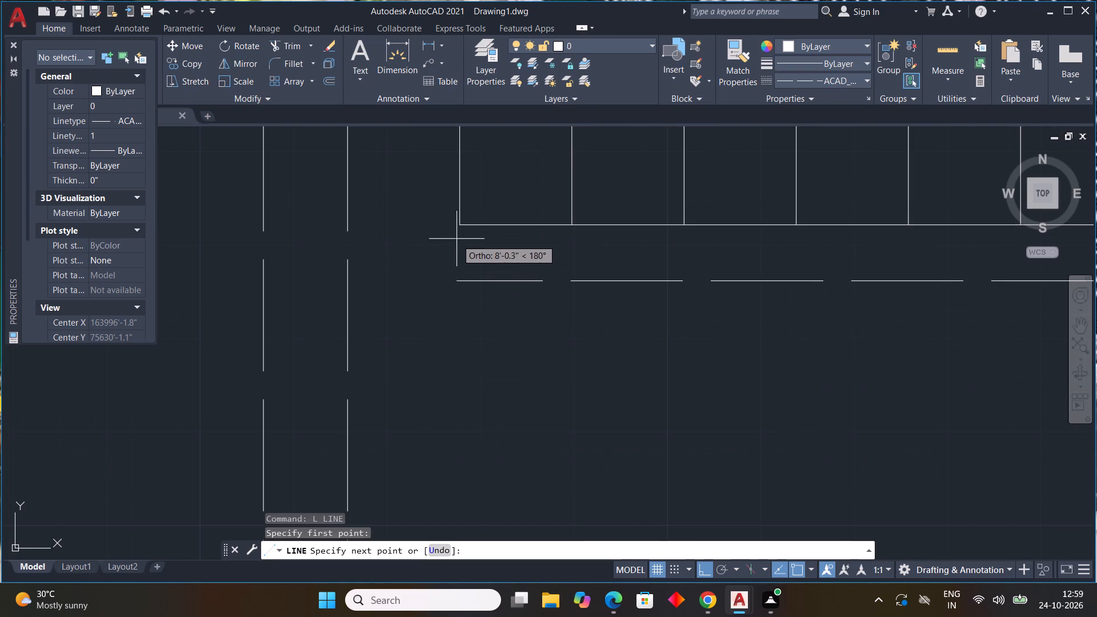
{"action": "left_click", "coordinate": [460, 281]}
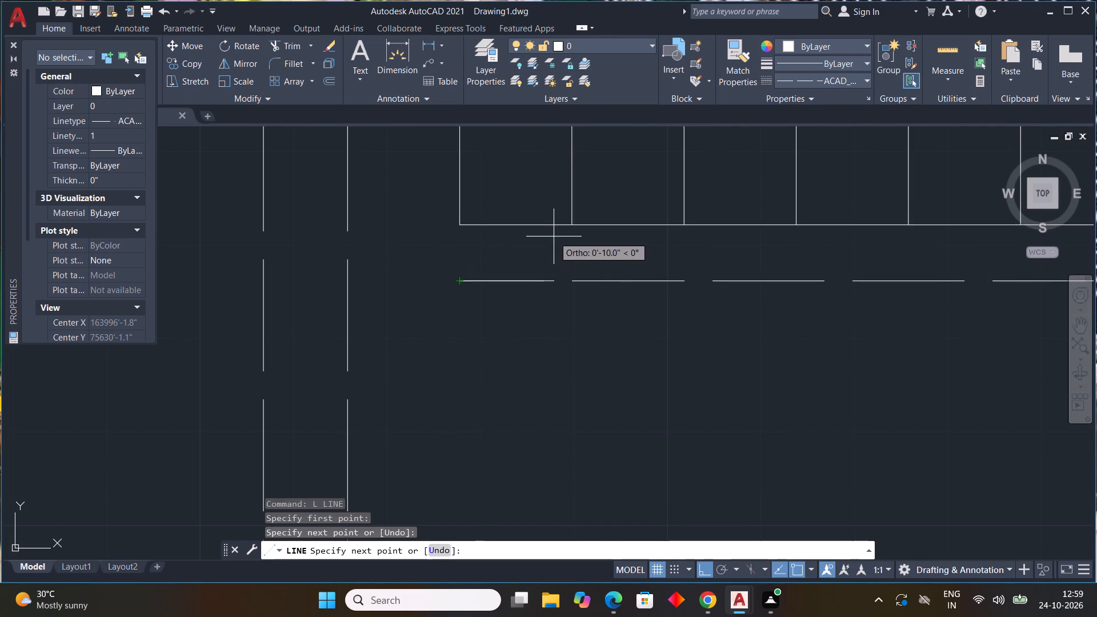
{"action": "key", "text": "Escape"}
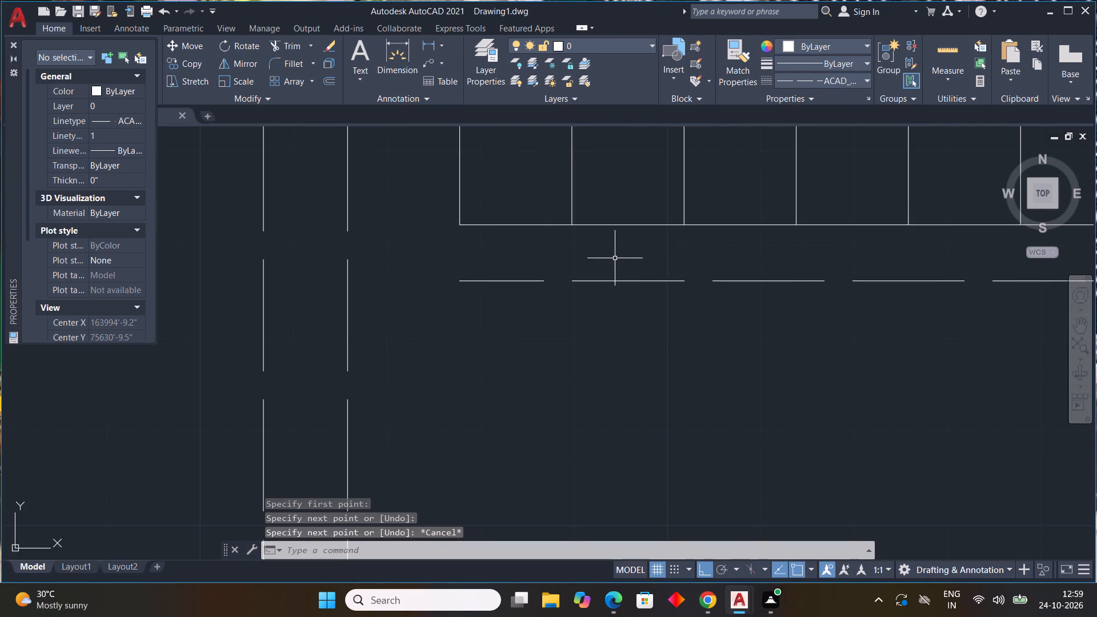
Draw a vertical dashed line from the horizontal dashed line's free end down to the stair's lower wall.
{"action": "scroll", "coordinate": [617, 258], "scroll_direction": "down", "scroll_amount": 4}
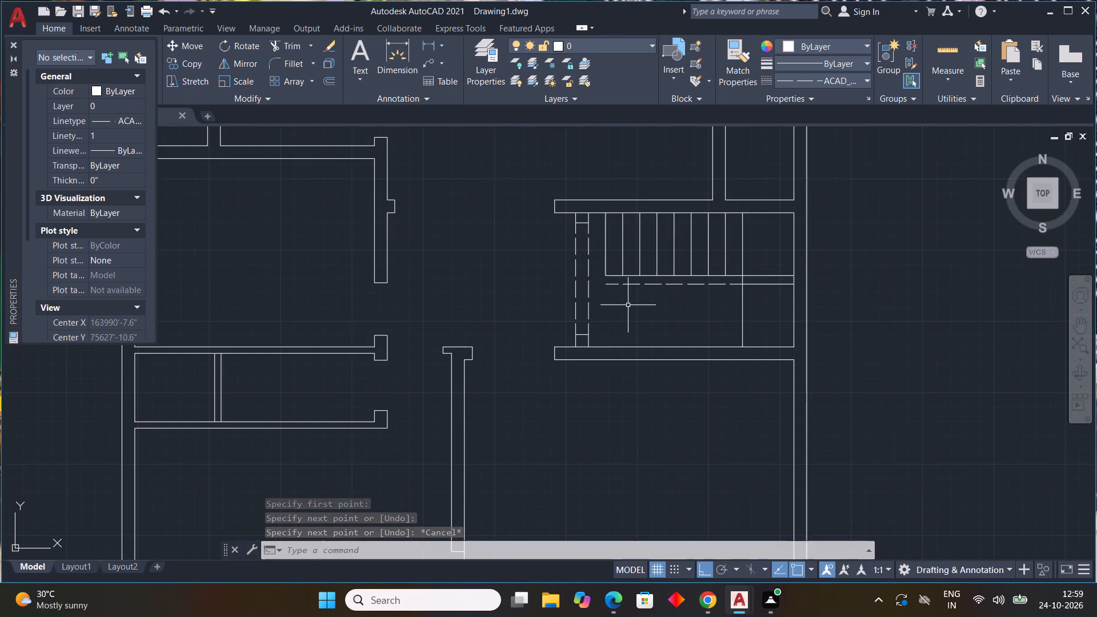
{"action": "scroll", "coordinate": [620, 302], "scroll_direction": "up", "scroll_amount": 2}
{"action": "type", "text": "L"}
{"action": "key", "text": "space"}
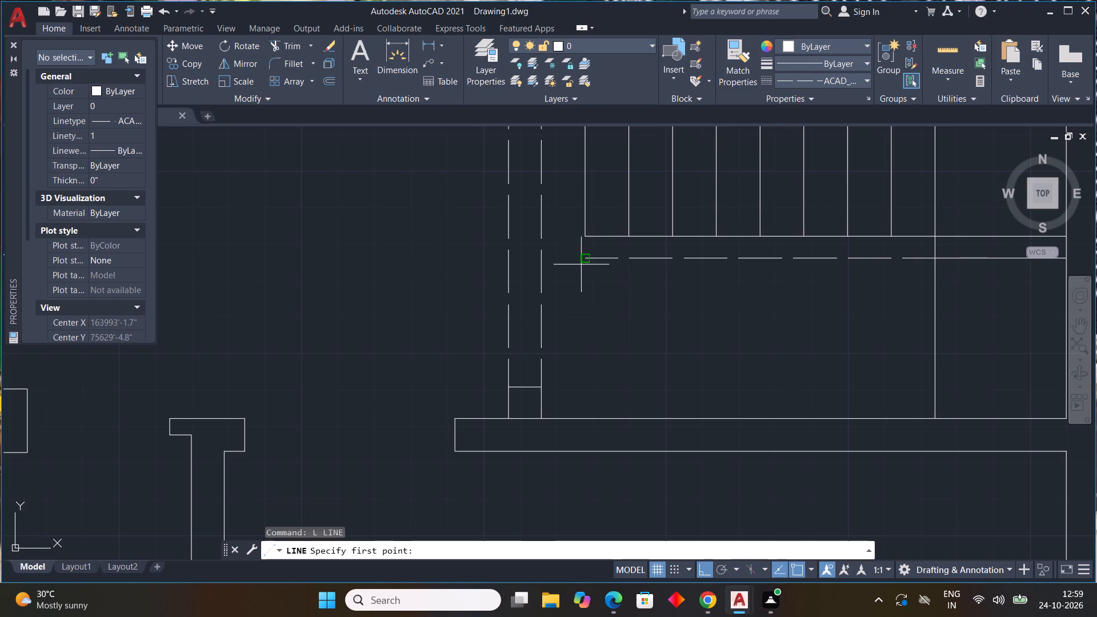
{"action": "left_click", "coordinate": [584, 262]}
{"action": "left_click", "coordinate": [587, 420]}
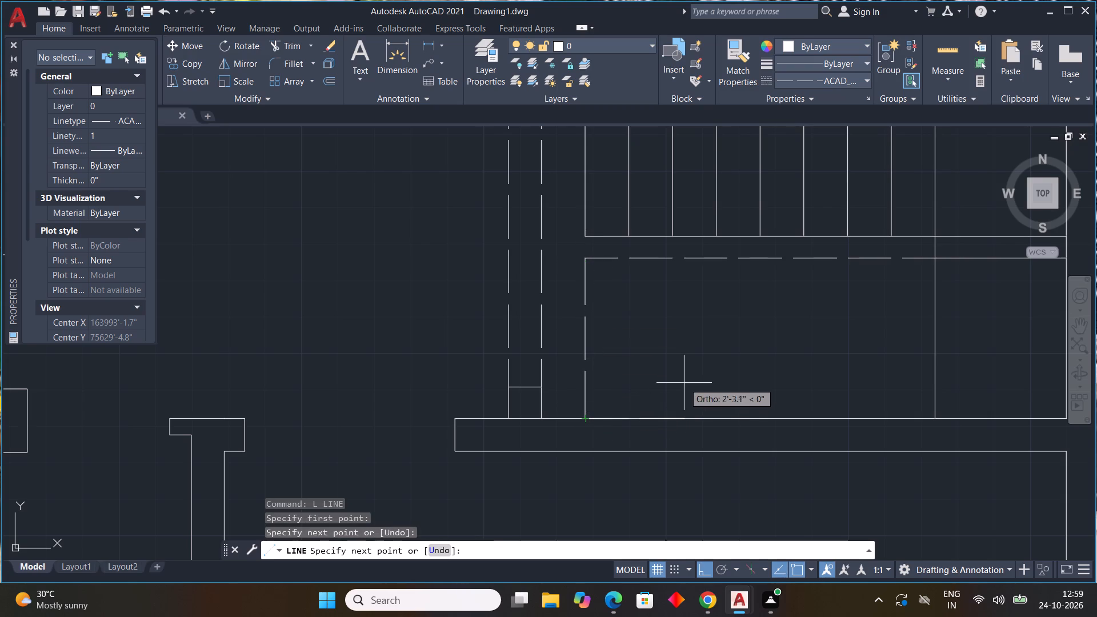
{"action": "key", "text": "Escape"}
{"action": "middle_click_drag", "start_coordinate": [831, 338], "coordinate": [754, 362]}
{"action": "scroll", "coordinate": [831, 338], "scroll_direction": "down", "scroll_amount": 1}
{"action": "key", "text": "Escape"}
{"action": "key", "text": "Escape"}
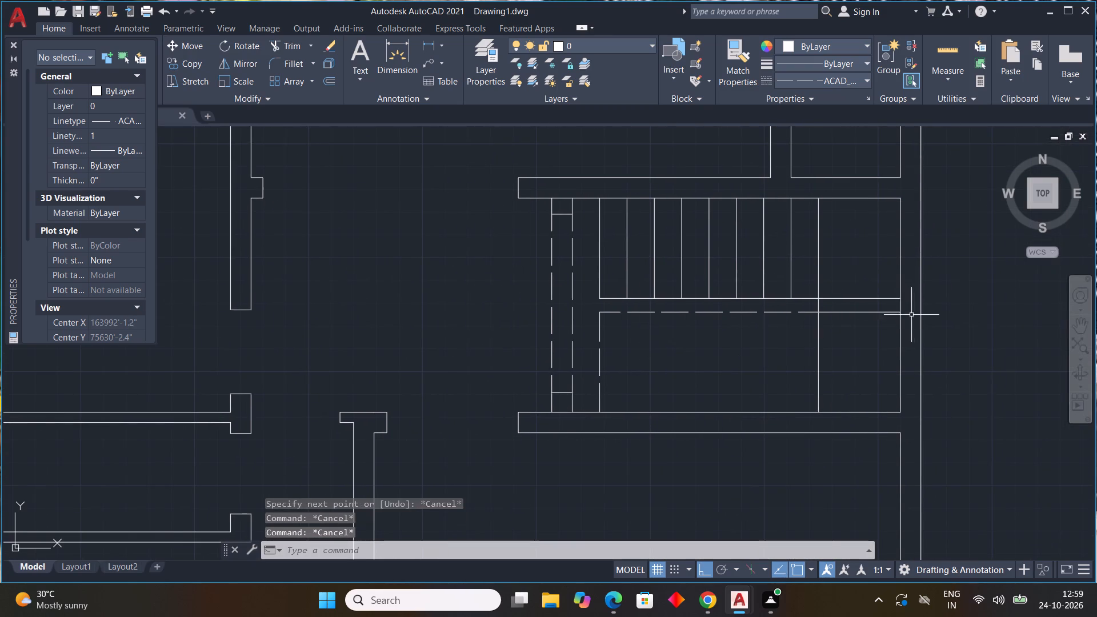
{"action": "key", "text": "Escape"}
{"action": "key", "text": "Escape"}
Set the linetype to ByLayer and draw a lower-flight tread from the dashed line to the lower wall, aligned with the upper tread nearest the landing edge.
{"action": "middle_click_drag", "start_coordinate": [856, 326], "coordinate": [773, 274]}
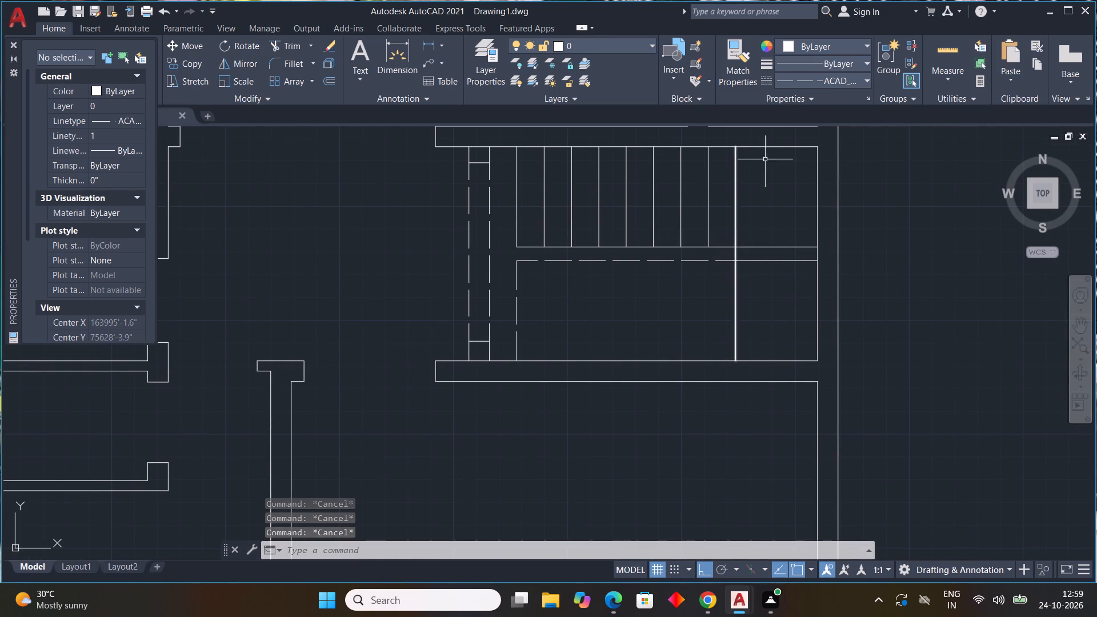
{"action": "left_click", "coordinate": [804, 78]}
{"action": "left_click", "coordinate": [802, 96]}
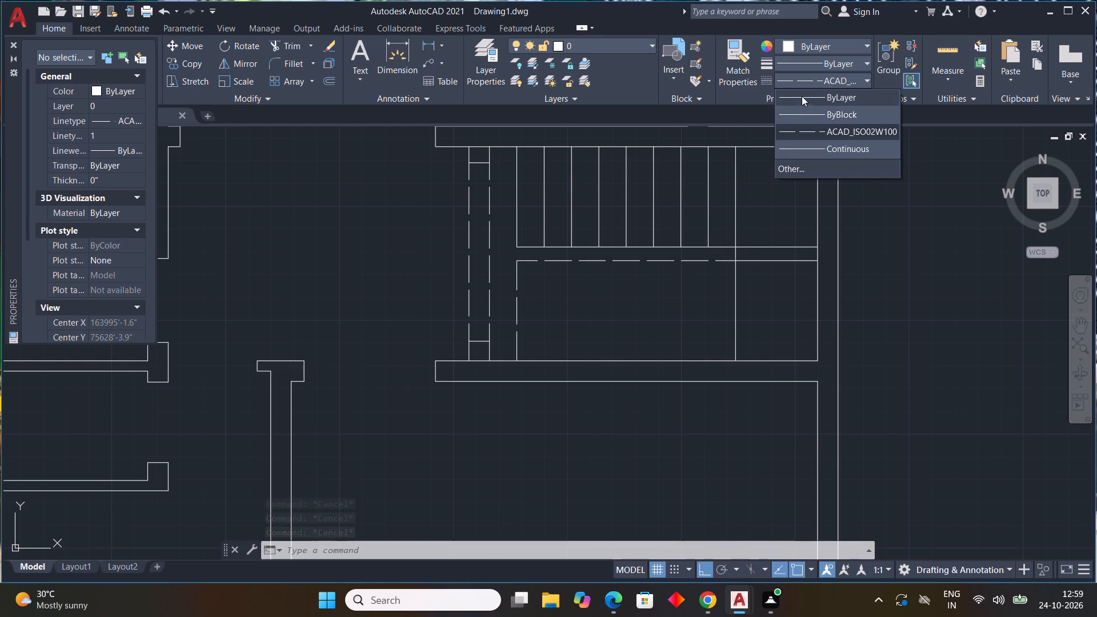
{"action": "key", "text": "l"}
{"action": "key", "text": "space"}
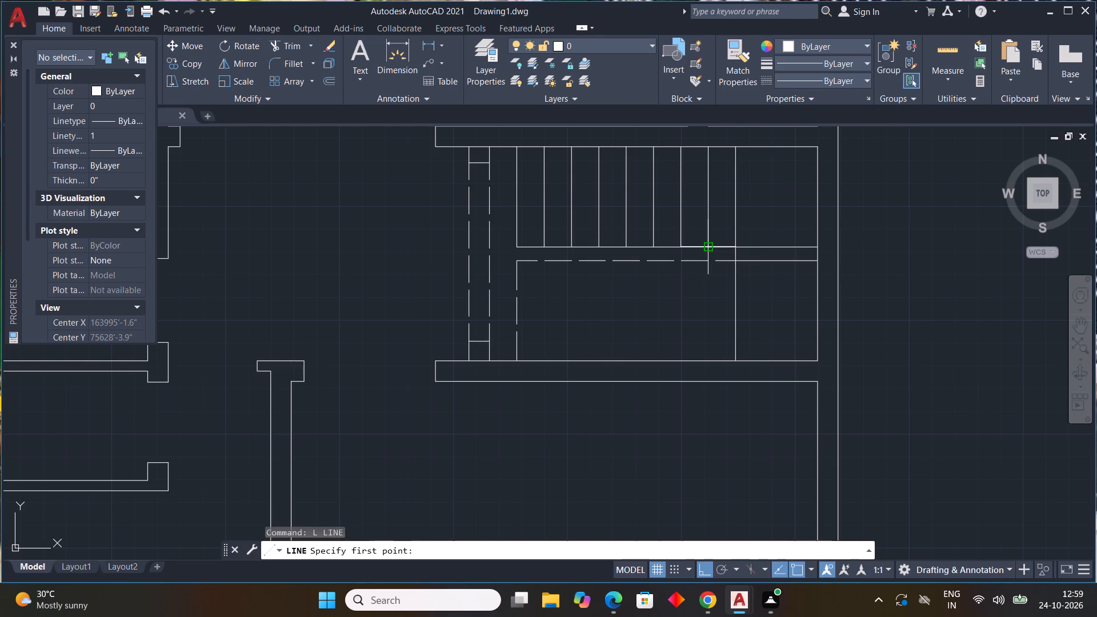
{"action": "left_click", "coordinate": [710, 264]}
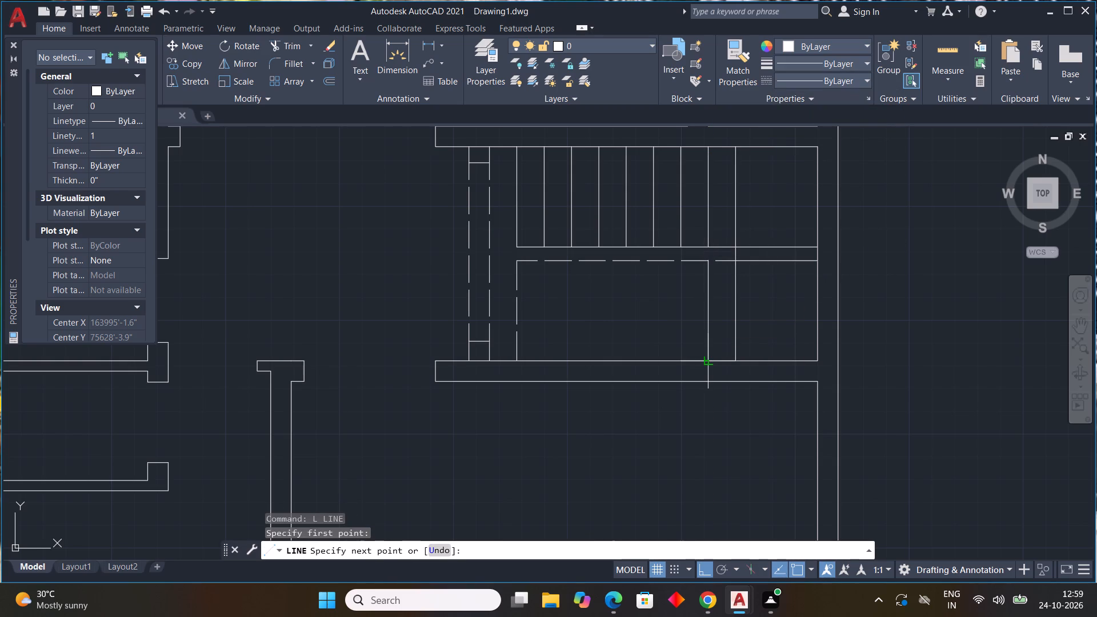
{"action": "left_click", "coordinate": [704, 359]}
{"action": "key", "text": "Escape"}
{"action": "key", "text": "Escape"}
{"action": "key", "text": "Escape"}
{"action": "key", "text": "Escape"}
{"action": "key", "text": "Escape"}
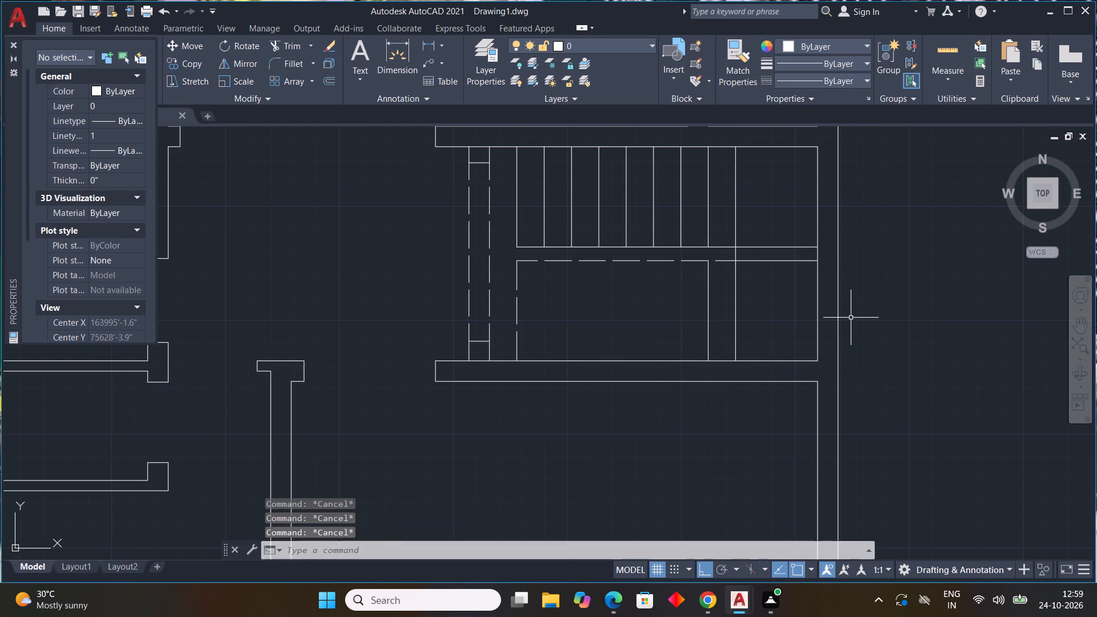
{"action": "key", "text": "Escape"}
Set the current linetype to the dashed ACAD_ISO02W100.
{"action": "left_click", "coordinate": [807, 80]}
{"action": "left_click", "coordinate": [802, 133]}
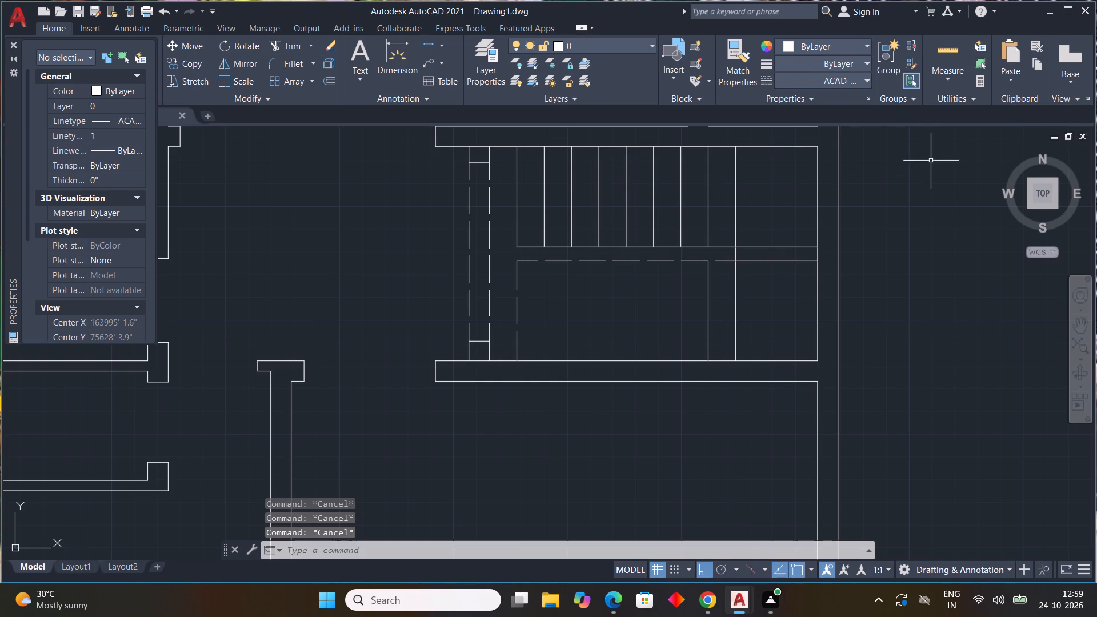
Offset the dashed line at the lower flight's open end repeatedly by 1' toward the landing, adding six dashed treads.
{"action": "type", "text": "OFF"}
{"action": "key", "text": "space"}
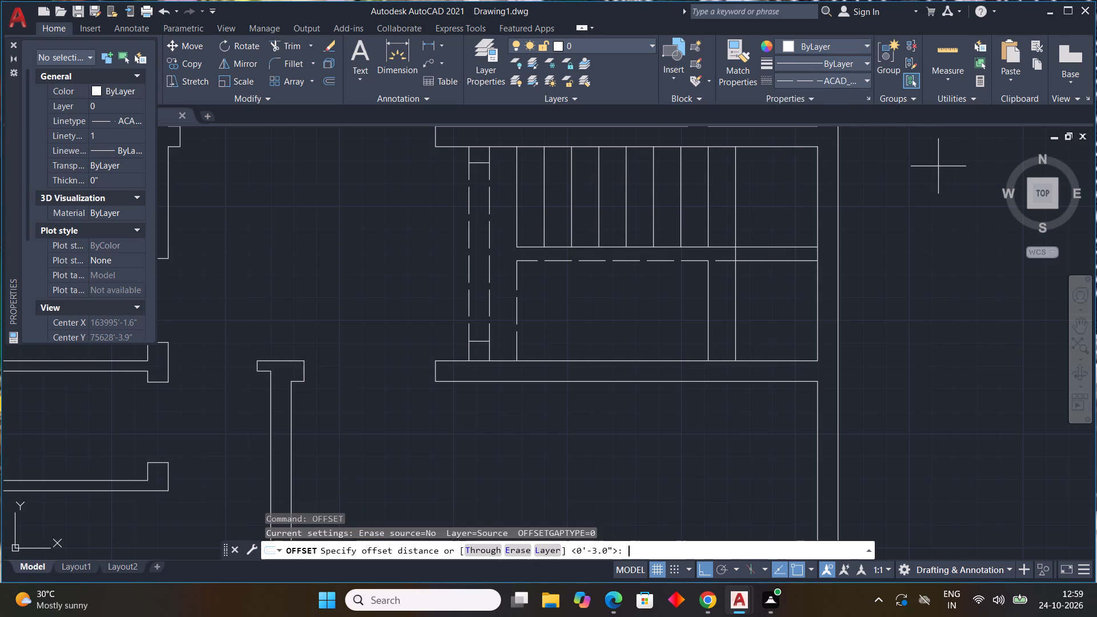
{"action": "type", "text": "1'"}
{"action": "key", "text": "Return"}
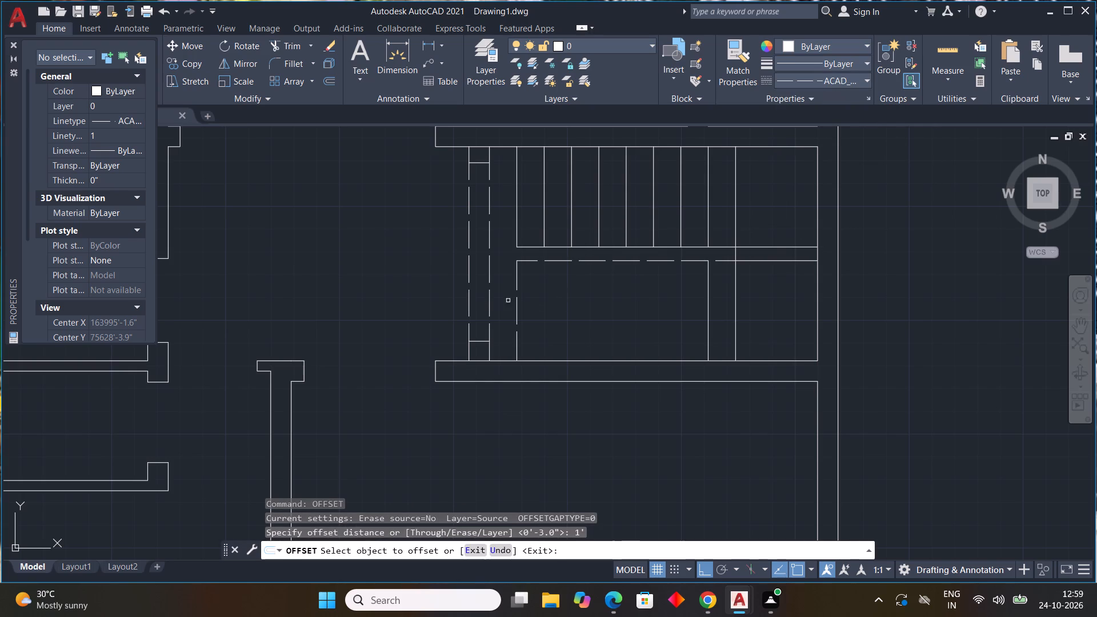
{"action": "left_click_drag", "start_coordinate": [518, 305], "coordinate": [546, 305]}
{"action": "left_click", "coordinate": [552, 307]}
{"action": "left_click", "coordinate": [545, 310]}
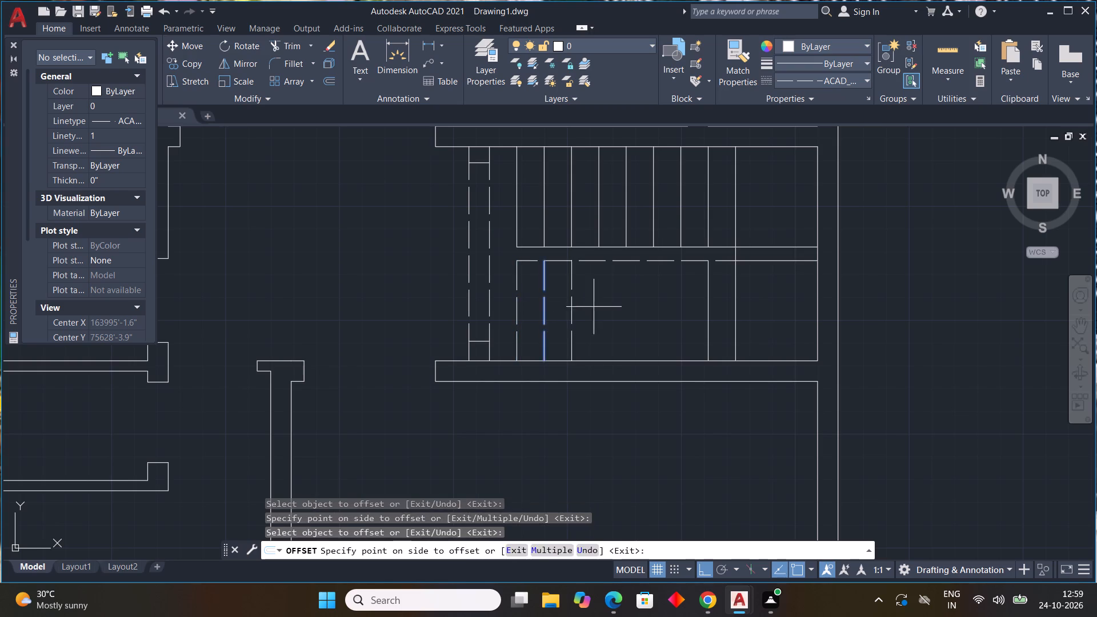
{"action": "left_click", "coordinate": [595, 308]}
{"action": "left_click_drag", "start_coordinate": [574, 312], "coordinate": [589, 312]}
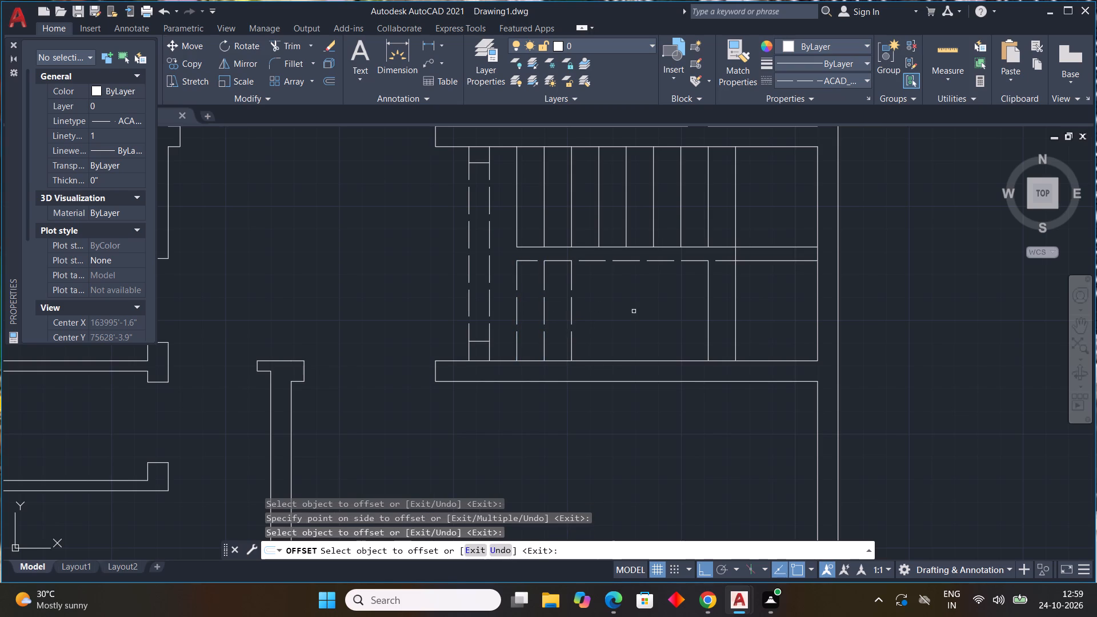
{"action": "left_click_drag", "start_coordinate": [574, 316], "coordinate": [598, 321]}
{"action": "left_click_drag", "start_coordinate": [571, 314], "coordinate": [602, 318]}
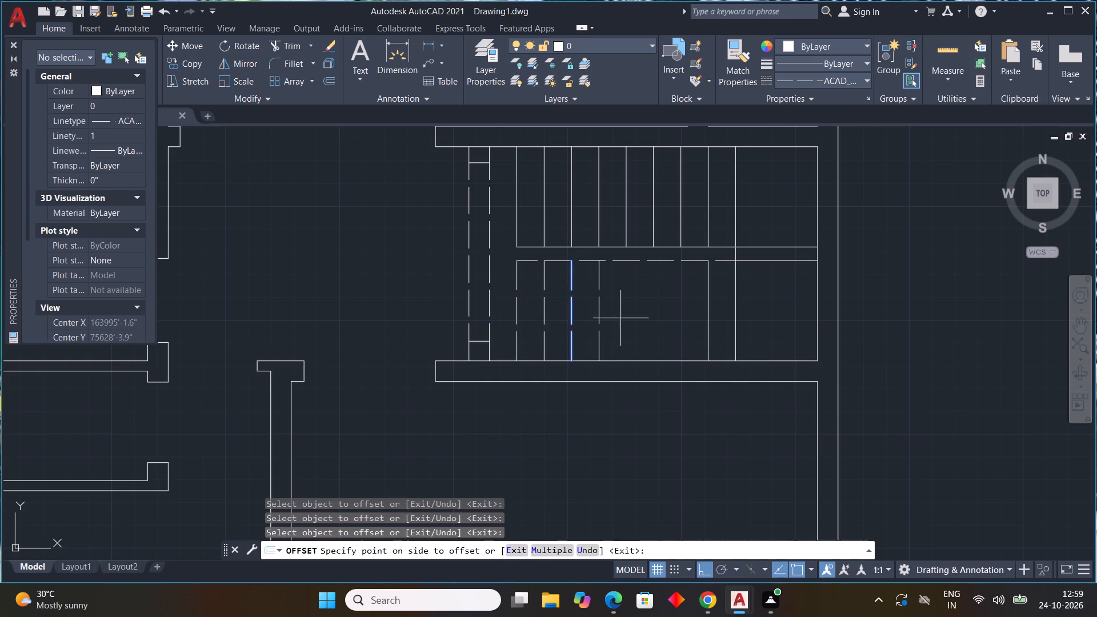
{"action": "left_click", "coordinate": [622, 318]}
{"action": "left_click_drag", "start_coordinate": [599, 316], "coordinate": [616, 314]}
{"action": "left_click", "coordinate": [635, 310]}
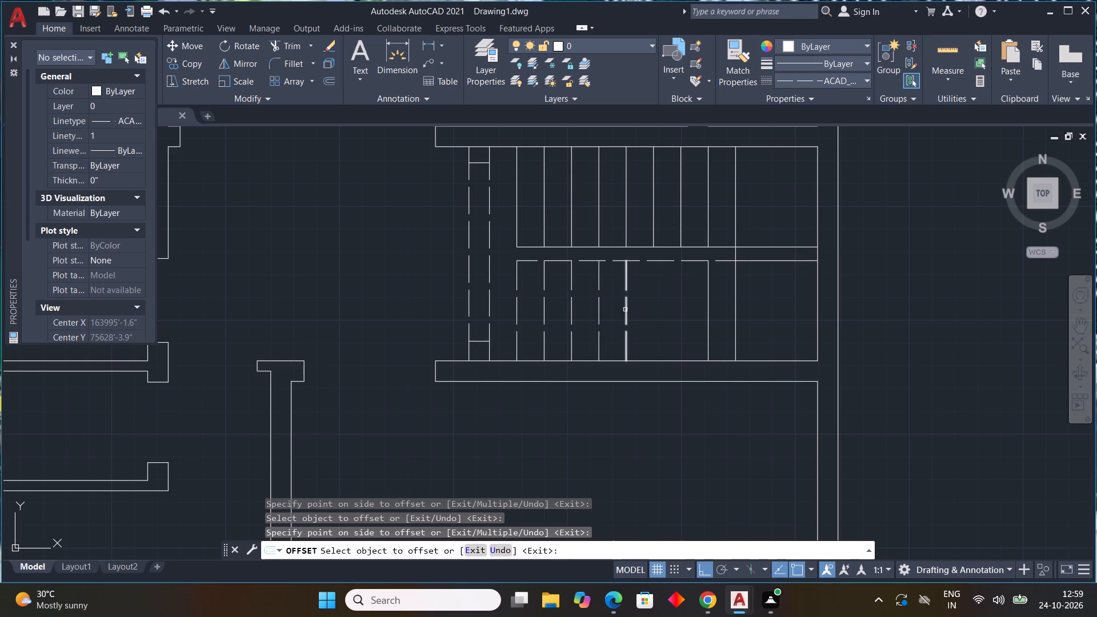
{"action": "left_click_drag", "start_coordinate": [623, 310], "coordinate": [649, 313]}
{"action": "left_click", "coordinate": [662, 313]}
{"action": "left_click_drag", "start_coordinate": [626, 314], "coordinate": [639, 318]}
{"action": "left_click", "coordinate": [658, 317]}
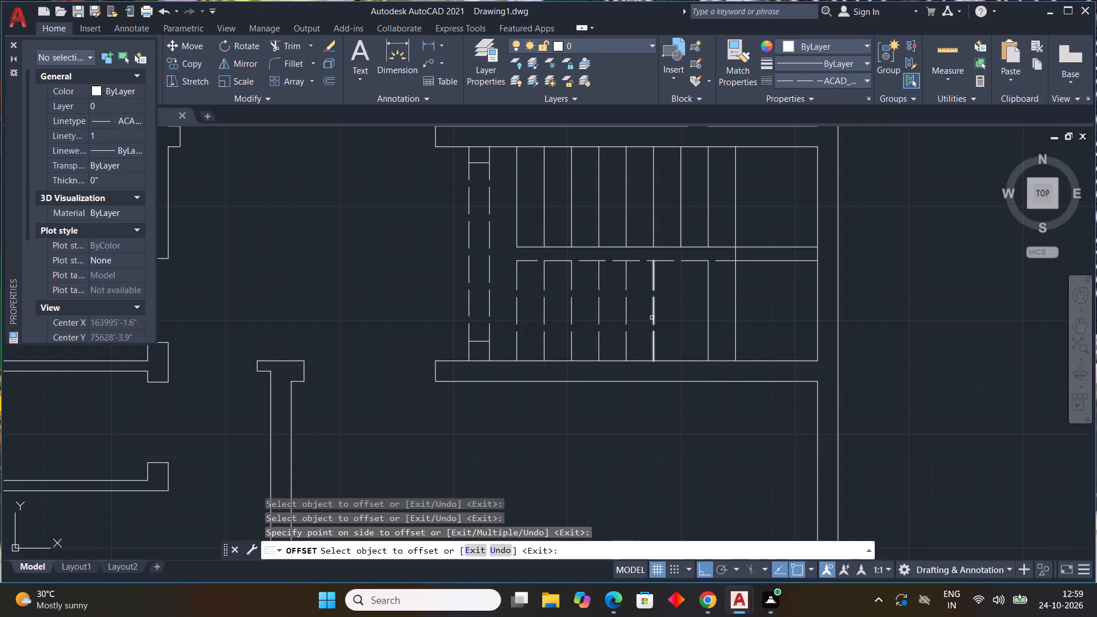
{"action": "left_click_drag", "start_coordinate": [652, 318], "coordinate": [679, 318]}
{"action": "left_click", "coordinate": [687, 318]}
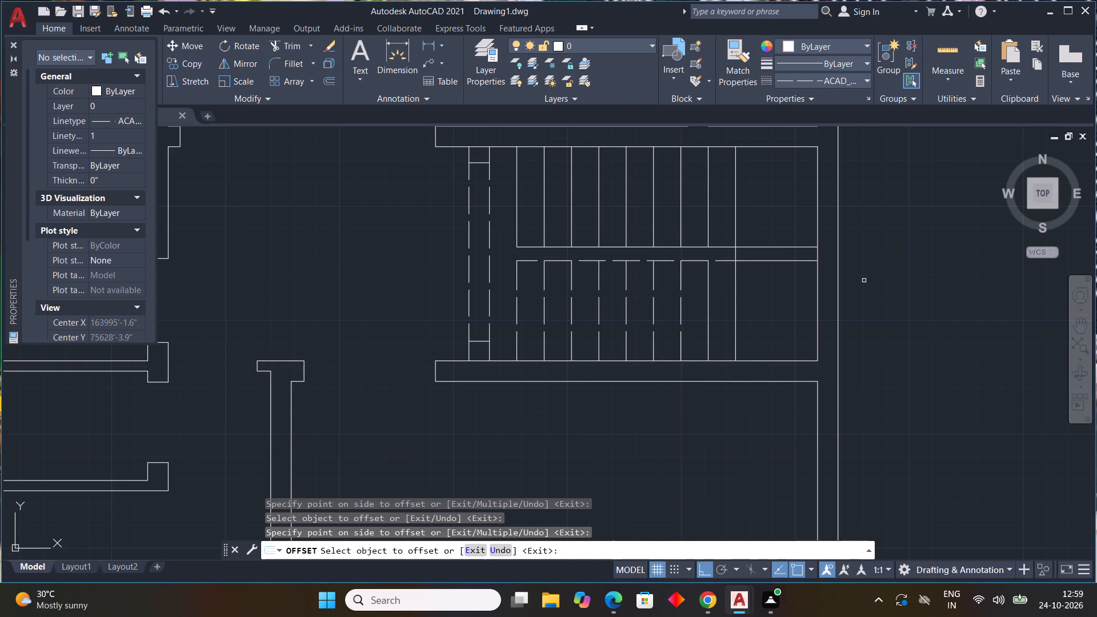
{"action": "key", "text": "Escape"}
{"action": "key", "text": "Escape"}
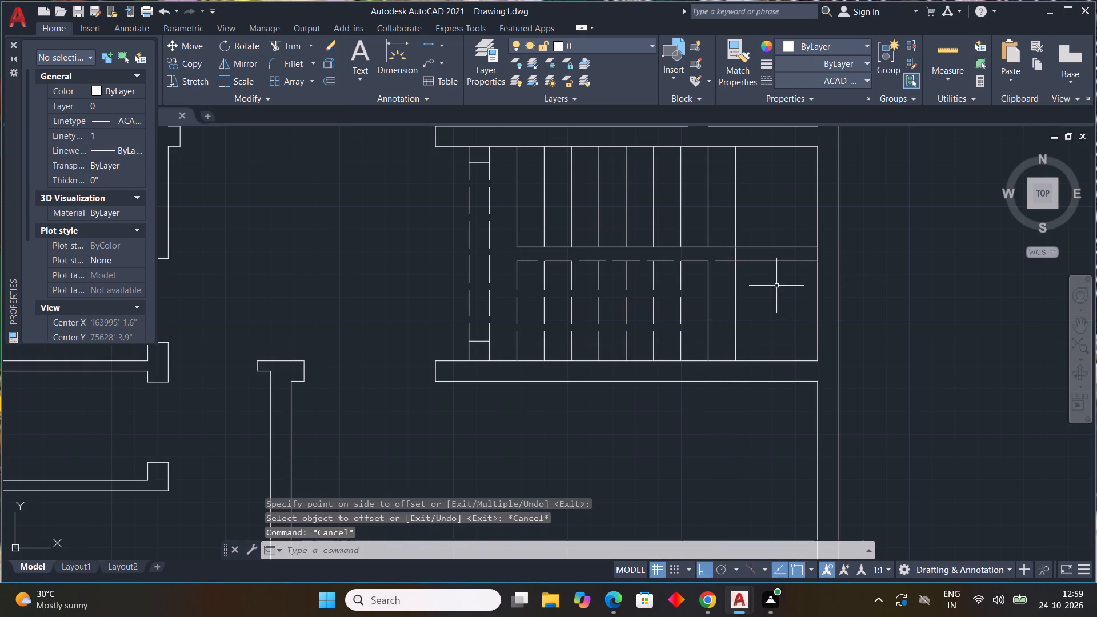
Draw two horizontal dashed lines across the passage from the small wall projection to the end of the stair's upper wall, one per wall face.
{"action": "scroll", "coordinate": [764, 270], "scroll_direction": "down", "scroll_amount": 1}
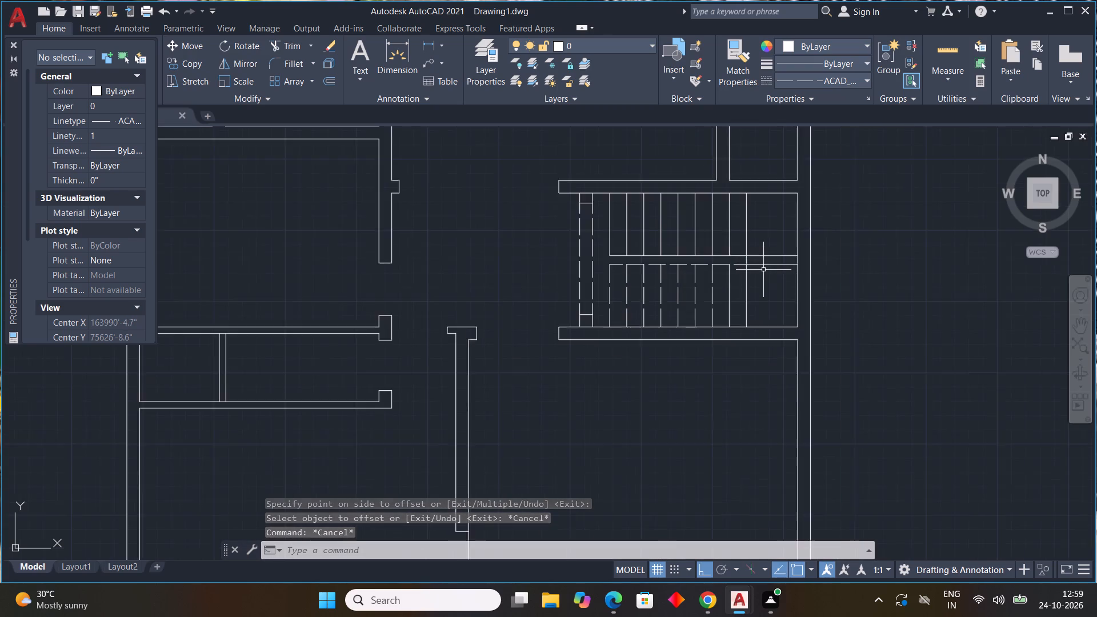
{"action": "scroll", "coordinate": [763, 270], "scroll_direction": "down", "scroll_amount": 1}
{"action": "middle_click_drag", "start_coordinate": [763, 270], "coordinate": [751, 300]}
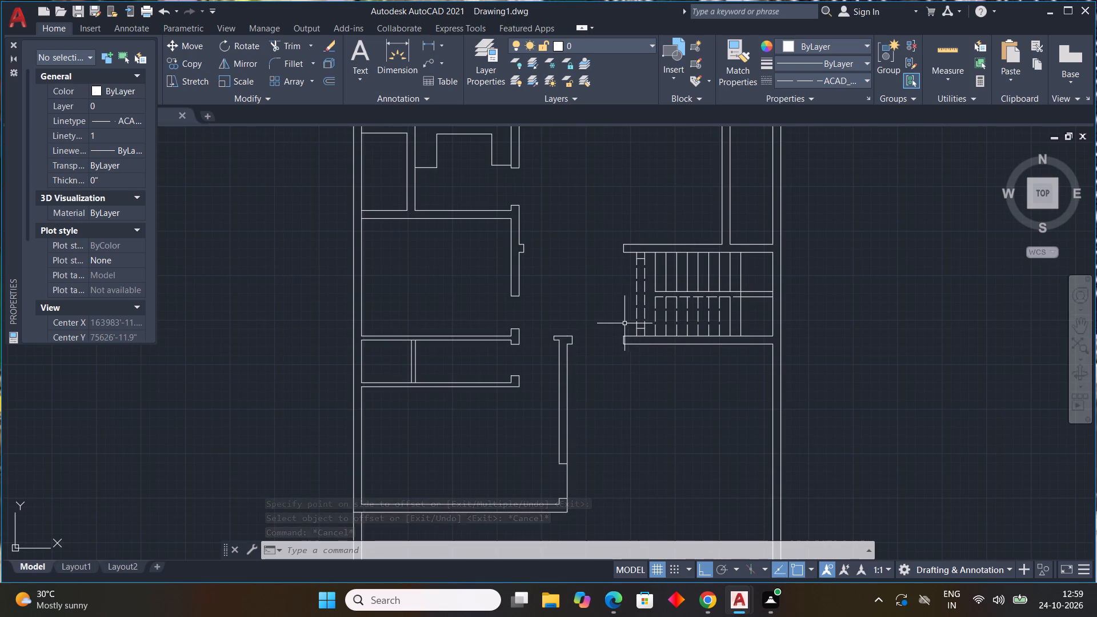
{"action": "middle_click_drag", "start_coordinate": [619, 320], "coordinate": [623, 343]}
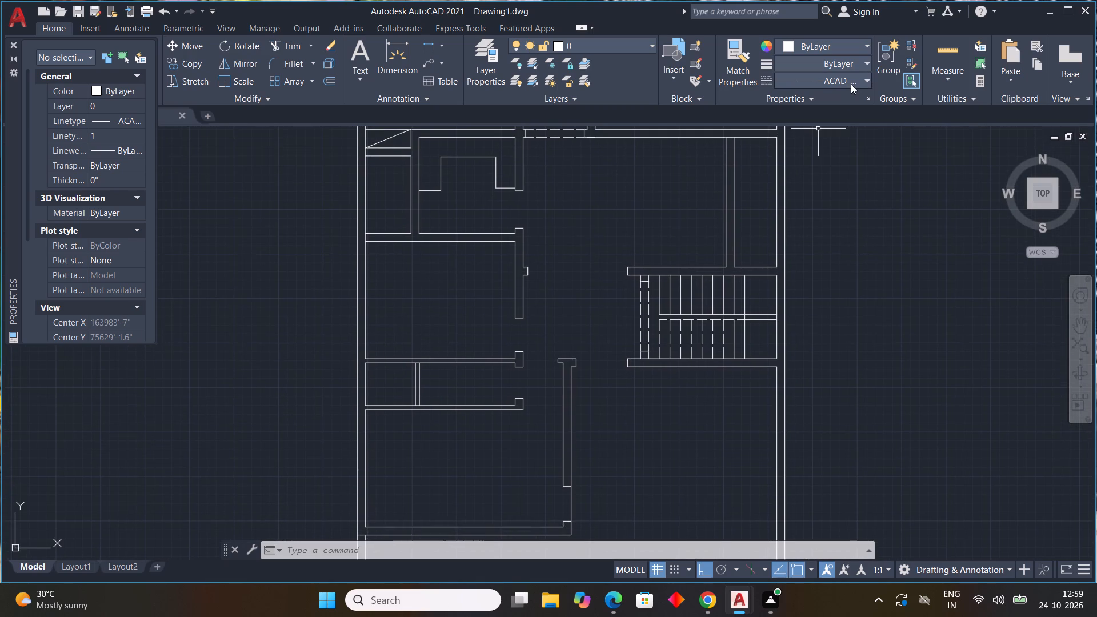
{"action": "type", "text": "L"}
{"action": "key", "text": "space"}
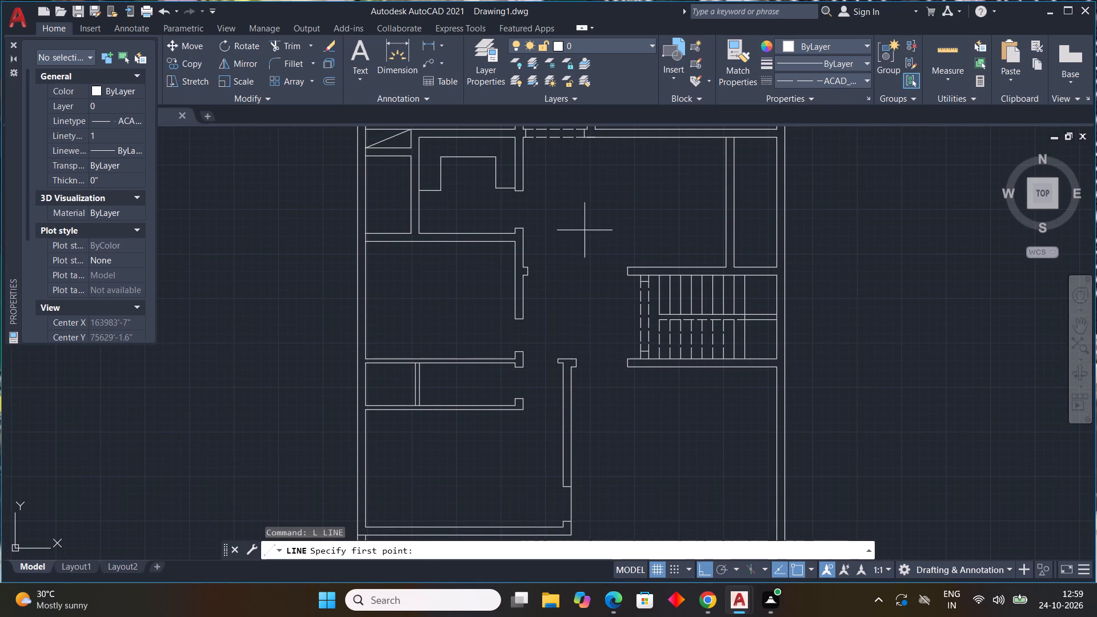
{"action": "scroll", "coordinate": [551, 243], "scroll_direction": "up", "scroll_amount": 3}
{"action": "left_click_drag", "start_coordinate": [453, 326], "coordinate": [465, 324]}
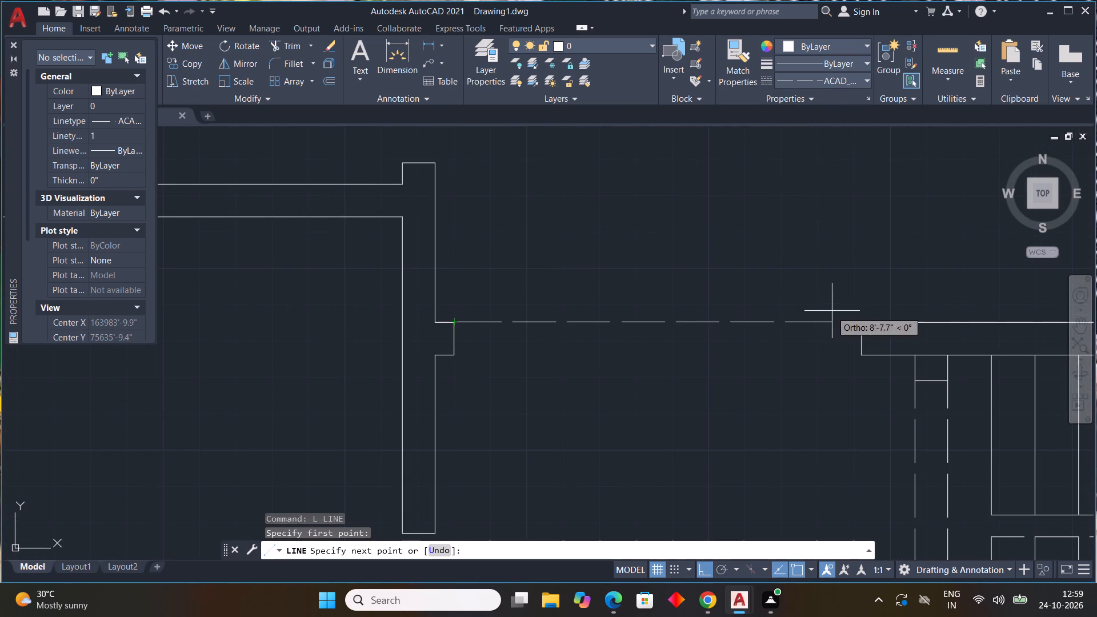
{"action": "left_click", "coordinate": [861, 322]}
{"action": "key", "text": "Escape"}
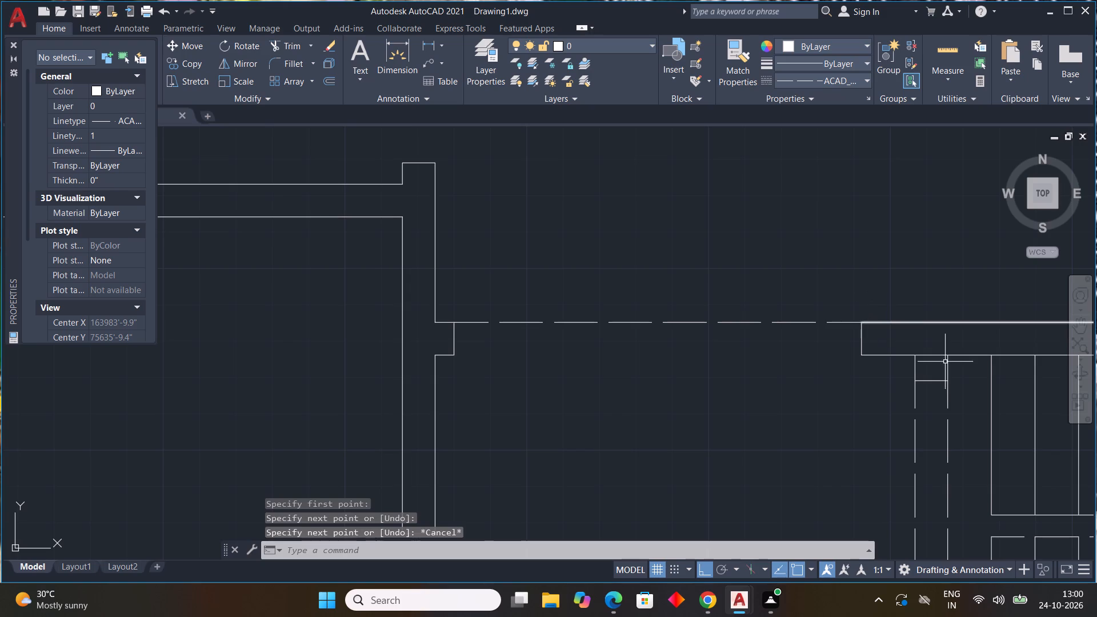
{"action": "key", "text": "space"}
{"action": "left_click_drag", "start_coordinate": [454, 356], "coordinate": [542, 367]}
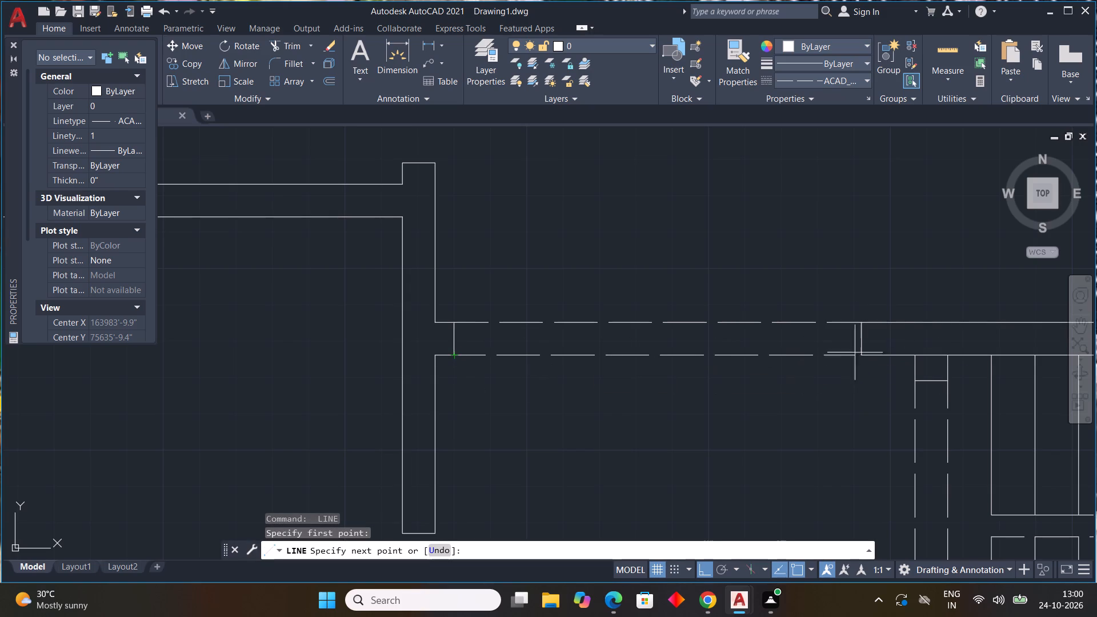
{"action": "left_click", "coordinate": [861, 351]}
{"action": "key", "text": "Escape"}
Set the current linetype back to ByLayer.
{"action": "scroll", "coordinate": [895, 344], "scroll_direction": "down", "scroll_amount": 4}
{"action": "middle_click_drag", "start_coordinate": [896, 387], "coordinate": [645, 338]}
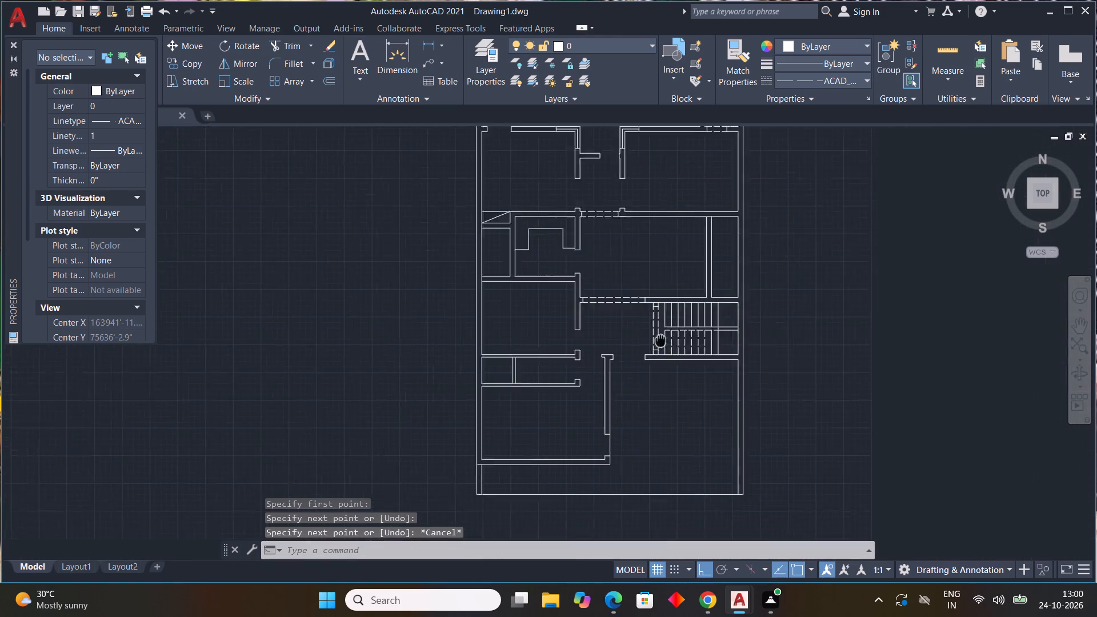
{"action": "middle_click_drag", "start_coordinate": [645, 338], "coordinate": [594, 301]}
{"action": "middle_click_drag", "start_coordinate": [591, 295], "coordinate": [584, 274]}
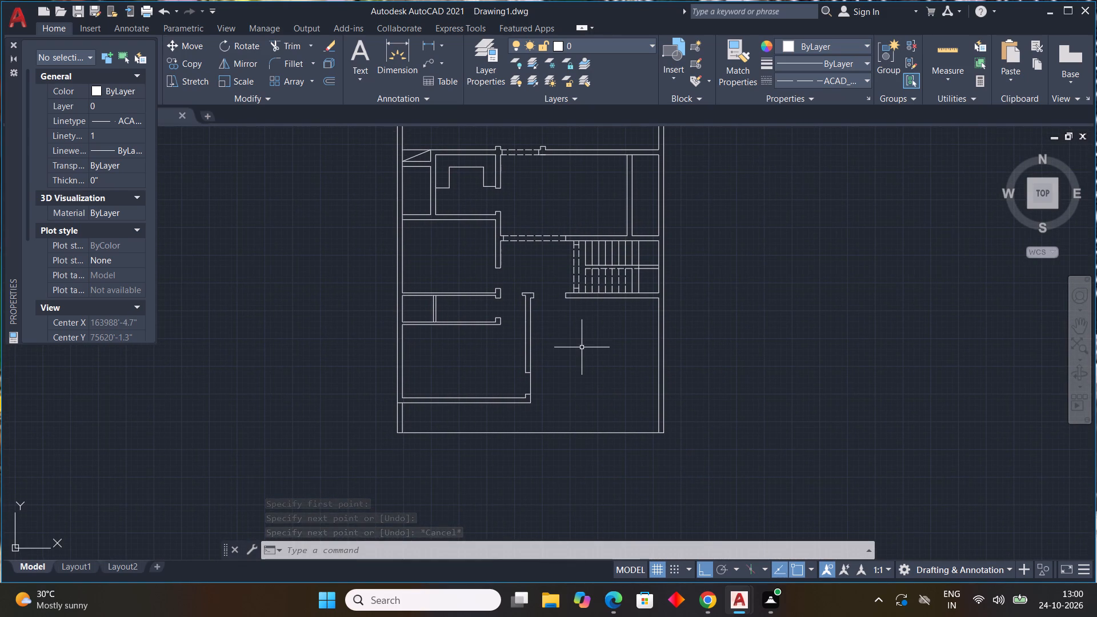
{"action": "left_click", "coordinate": [846, 82]}
{"action": "left_click", "coordinate": [839, 98]}
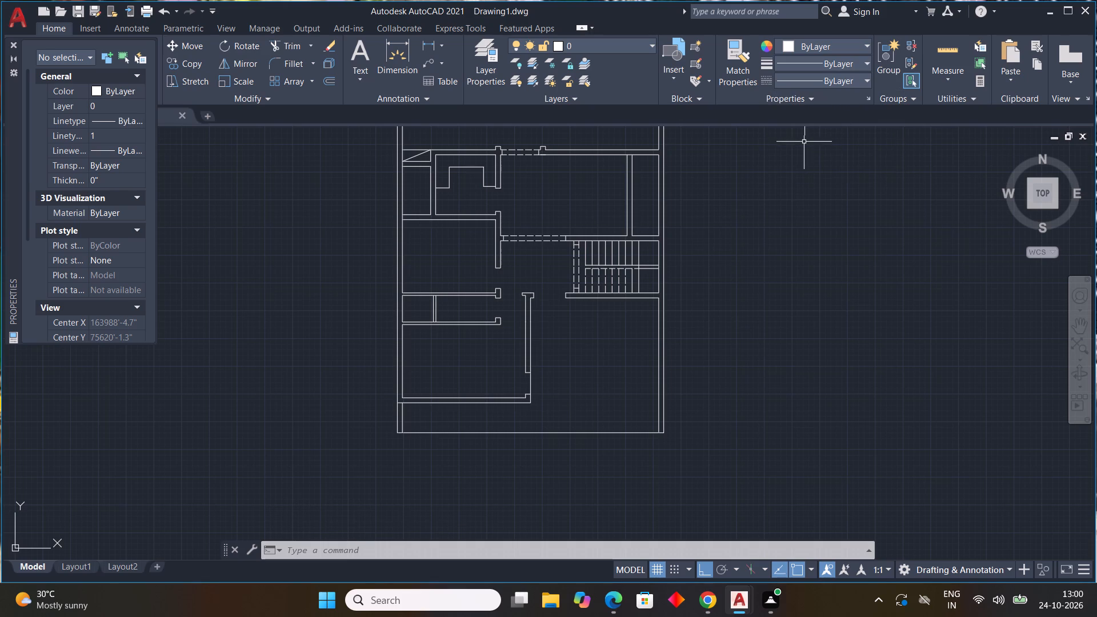
Draw a horizontal line across the opening from the T-shaped wall head's lower corner to the lower corner of the stair's lower wall.
{"action": "scroll", "coordinate": [796, 158], "scroll_direction": "down", "scroll_amount": 1}
{"action": "middle_click_drag", "start_coordinate": [802, 167], "coordinate": [823, 200]}
{"action": "scroll", "coordinate": [808, 177], "scroll_direction": "down", "scroll_amount": 1}
{"action": "scroll", "coordinate": [750, 242], "scroll_direction": "up", "scroll_amount": 3}
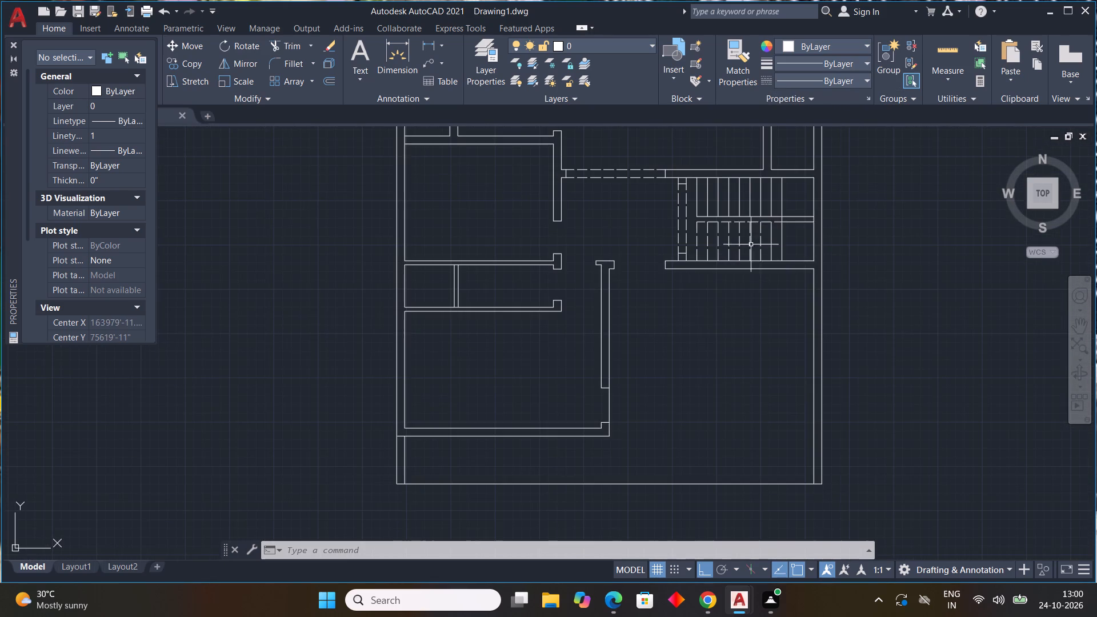
{"action": "middle_click_drag", "start_coordinate": [734, 294], "coordinate": [714, 279]}
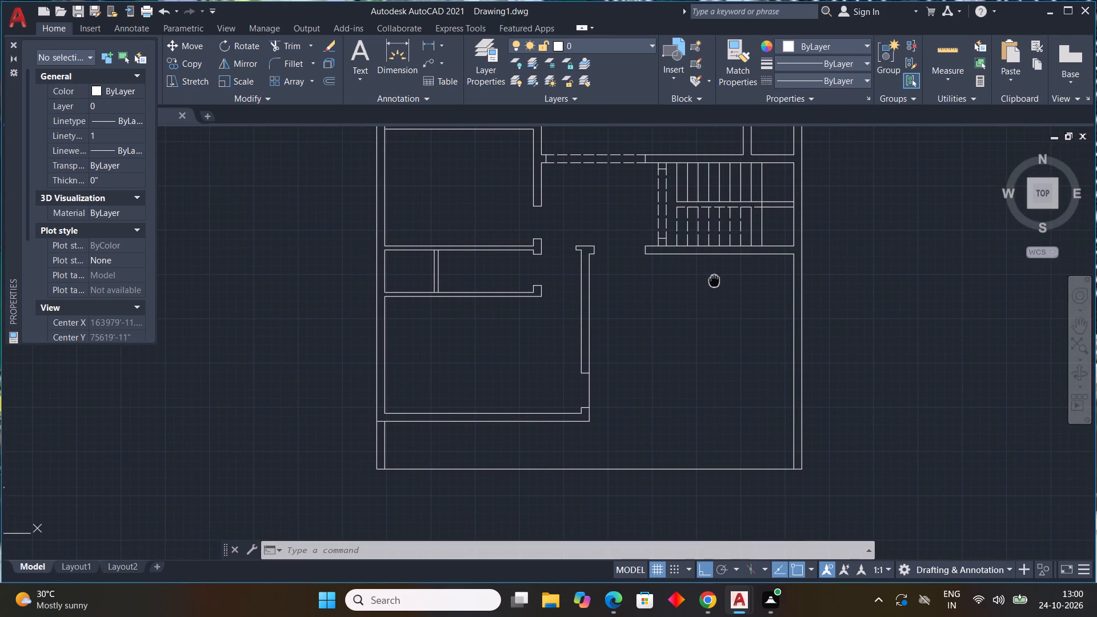
{"action": "middle_click_drag", "start_coordinate": [714, 279], "coordinate": [709, 277]}
{"action": "middle_click", "coordinate": [709, 277]}
{"action": "middle_click_drag", "start_coordinate": [711, 277], "coordinate": [727, 280]}
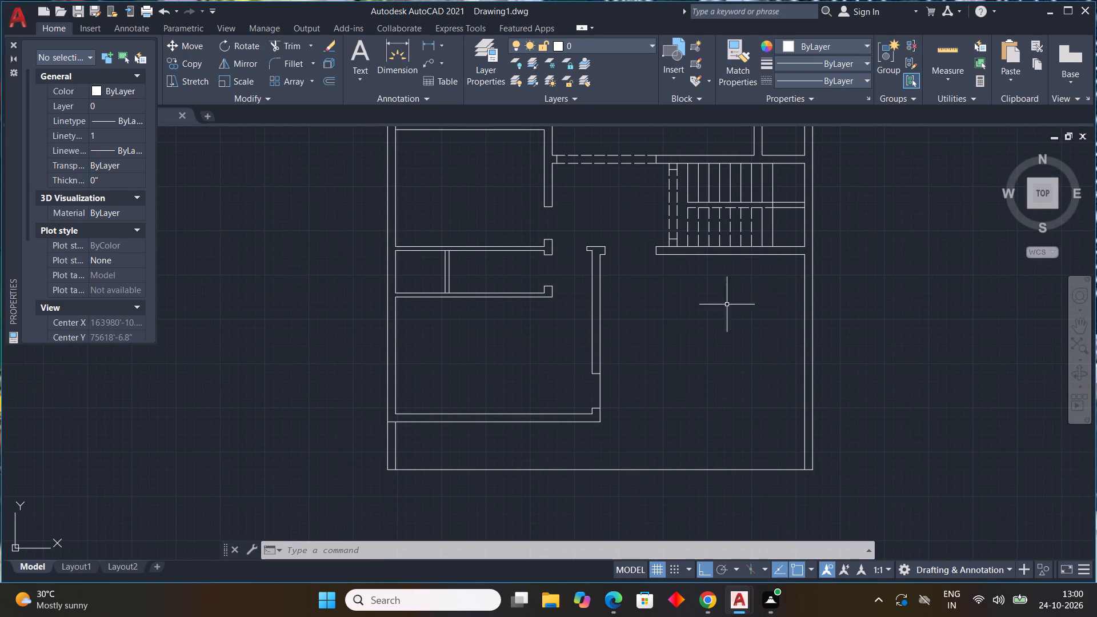
{"action": "middle_click_drag", "start_coordinate": [643, 354], "coordinate": [625, 309]}
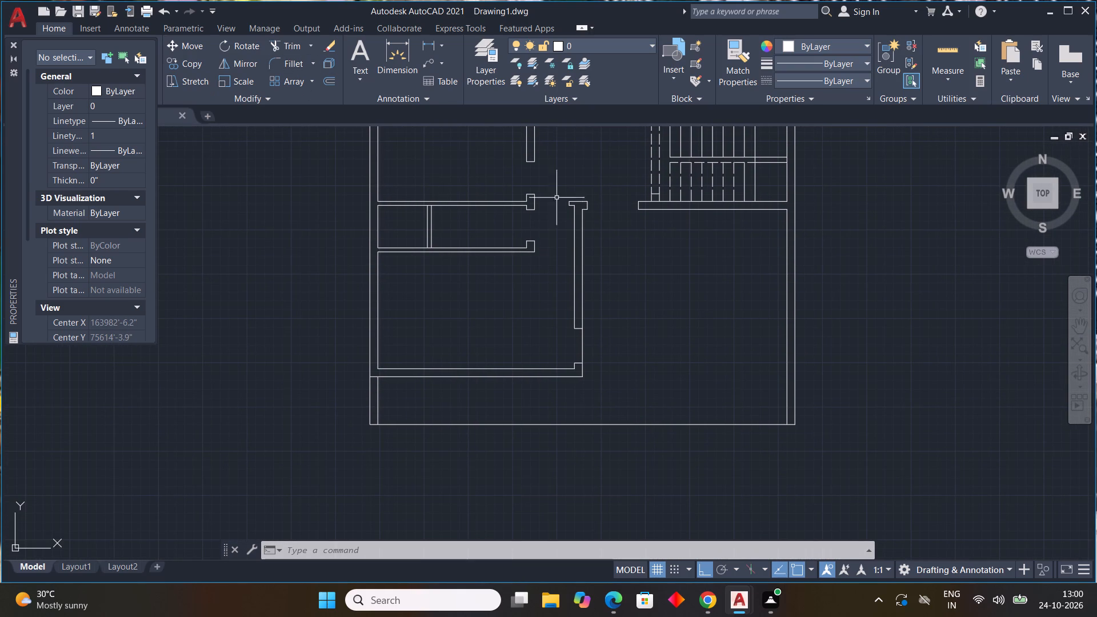
{"action": "middle_click_drag", "start_coordinate": [623, 193], "coordinate": [542, 184]}
{"action": "middle_click", "coordinate": [542, 184]}
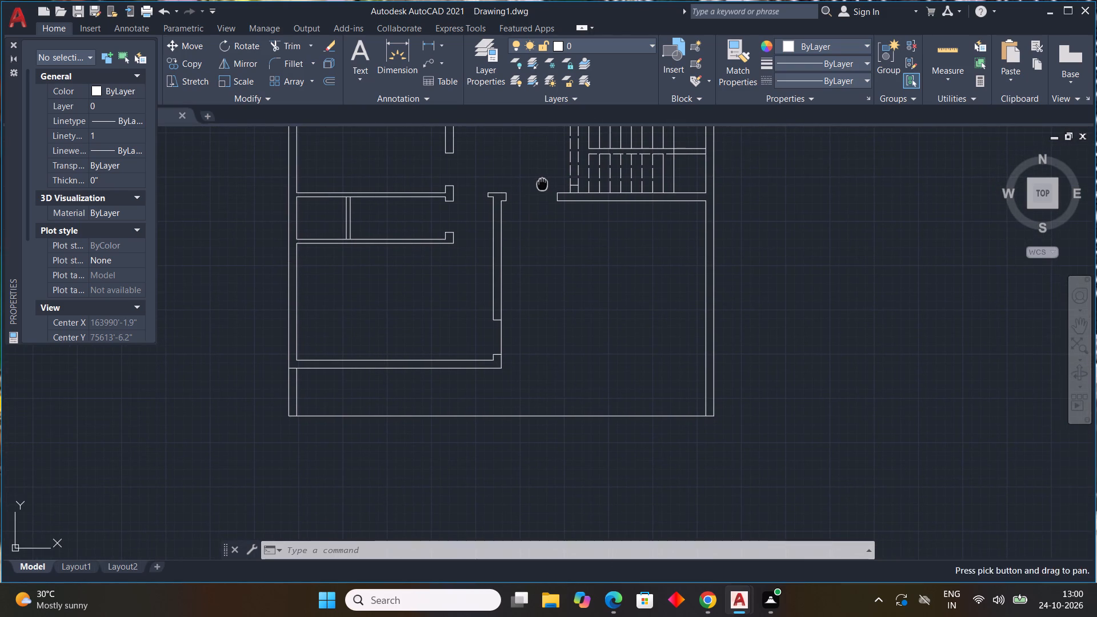
{"action": "scroll", "coordinate": [511, 203], "scroll_direction": "up", "scroll_amount": 3}
{"action": "left_click", "coordinate": [478, 189]}
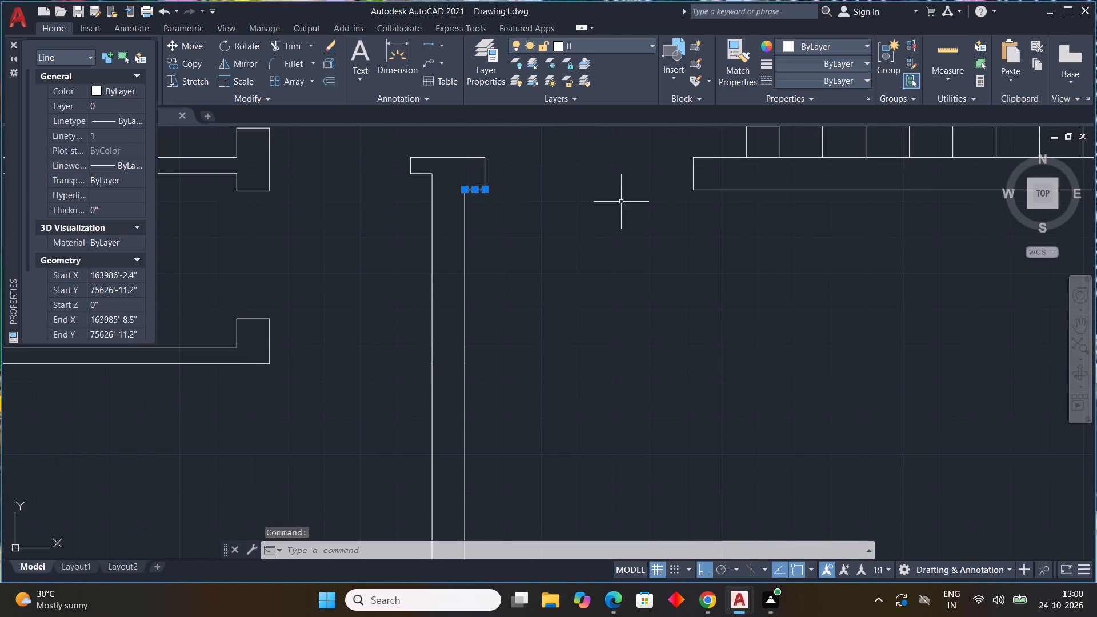
{"action": "key", "text": "Escape"}
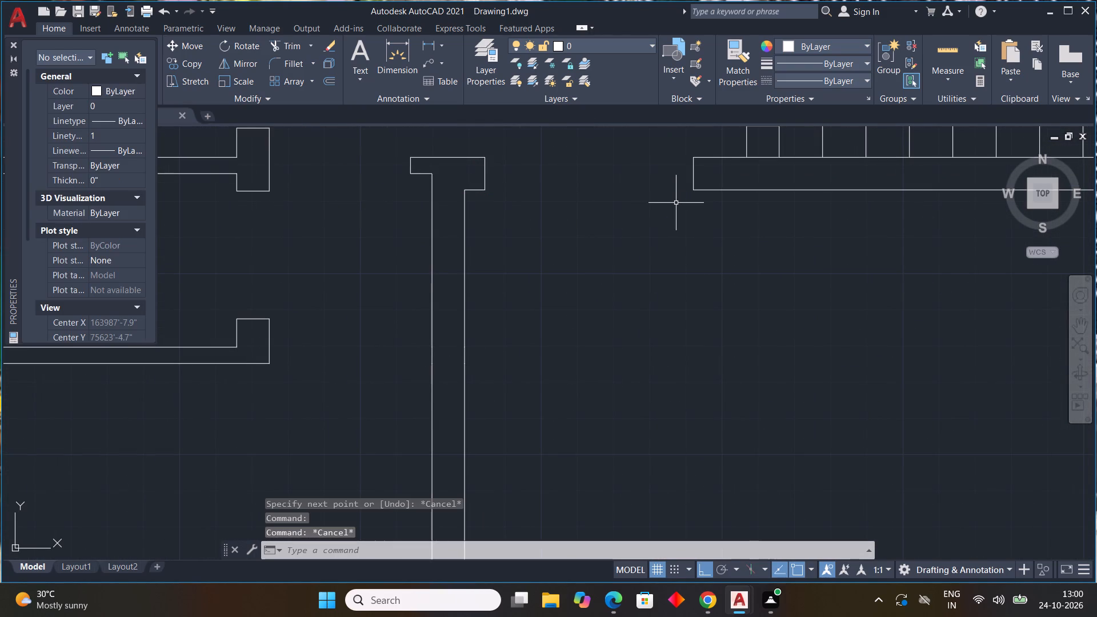
{"action": "type", "text": "L"}
{"action": "key", "text": "space"}
{"action": "left_click", "coordinate": [480, 191]}
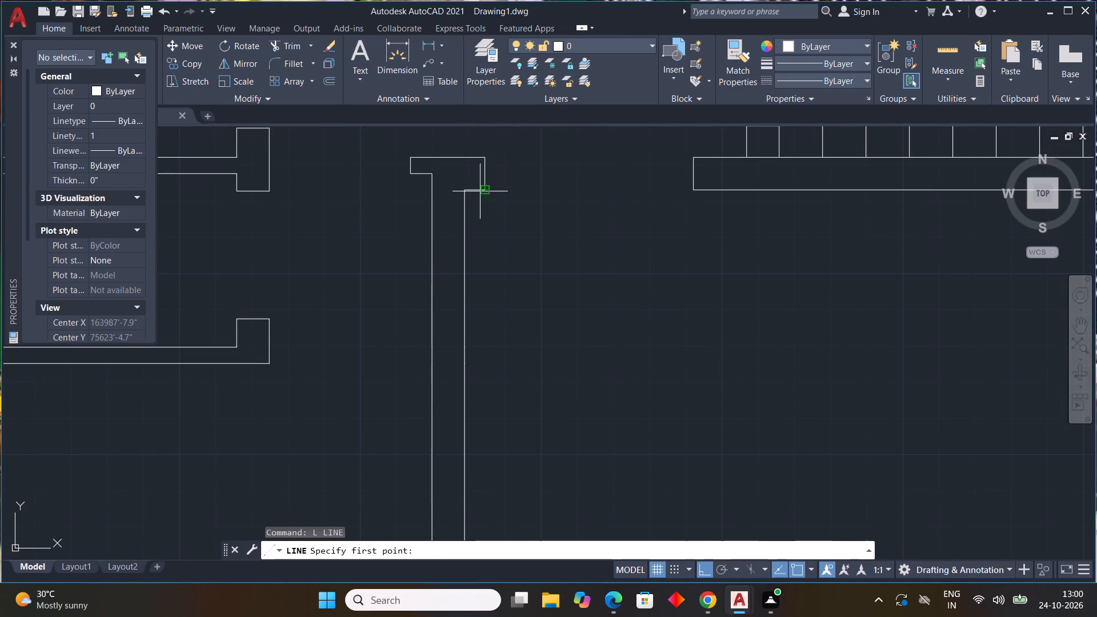
{"action": "left_click", "coordinate": [691, 190]}
{"action": "key", "text": "Escape"}
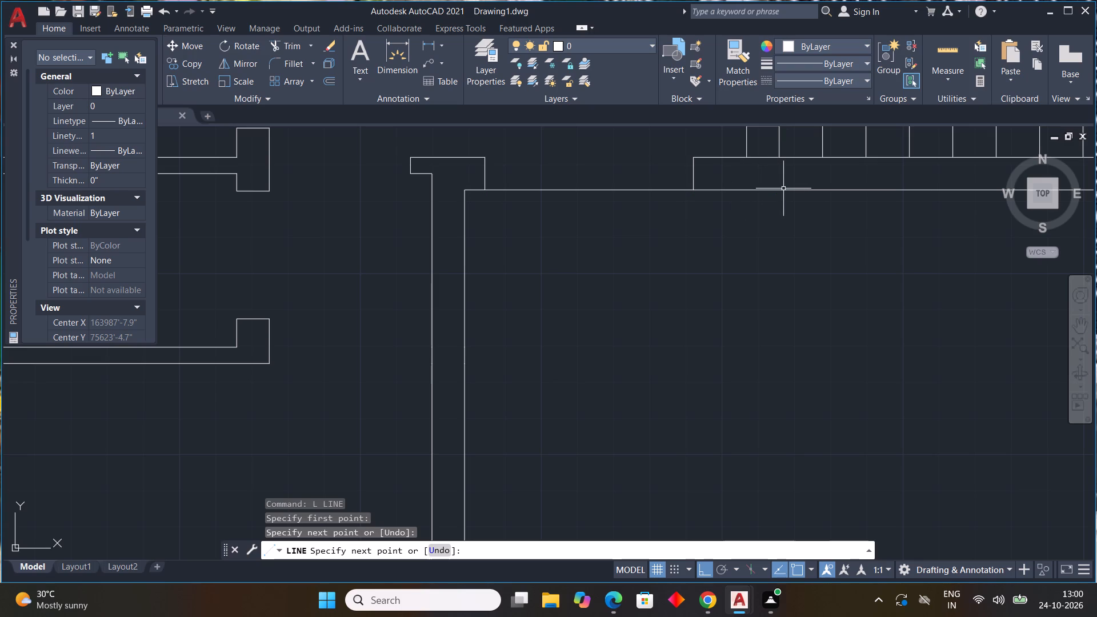
Draw a vertical line about 3'-2" long upward from the midpoint of the new opening line.
{"action": "type", "text": "L"}
{"action": "key", "text": "space"}
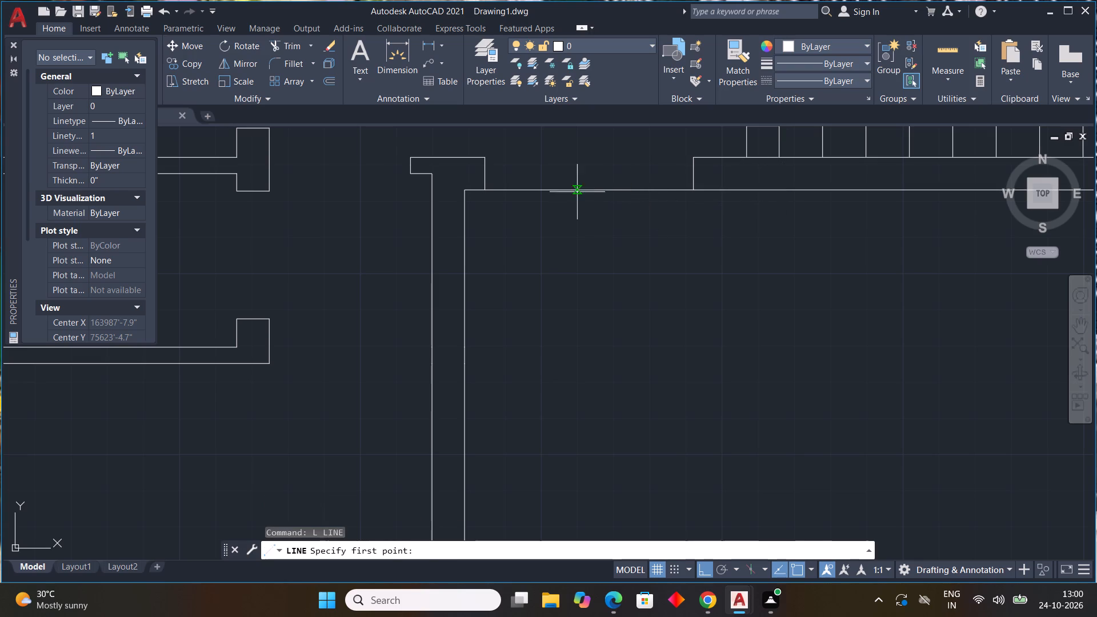
{"action": "left_click_drag", "start_coordinate": [587, 194], "coordinate": [587, 187]}
{"action": "middle_click_drag", "start_coordinate": [587, 151], "coordinate": [578, 273]}
{"action": "scroll", "coordinate": [586, 154], "scroll_direction": "down", "scroll_amount": 1}
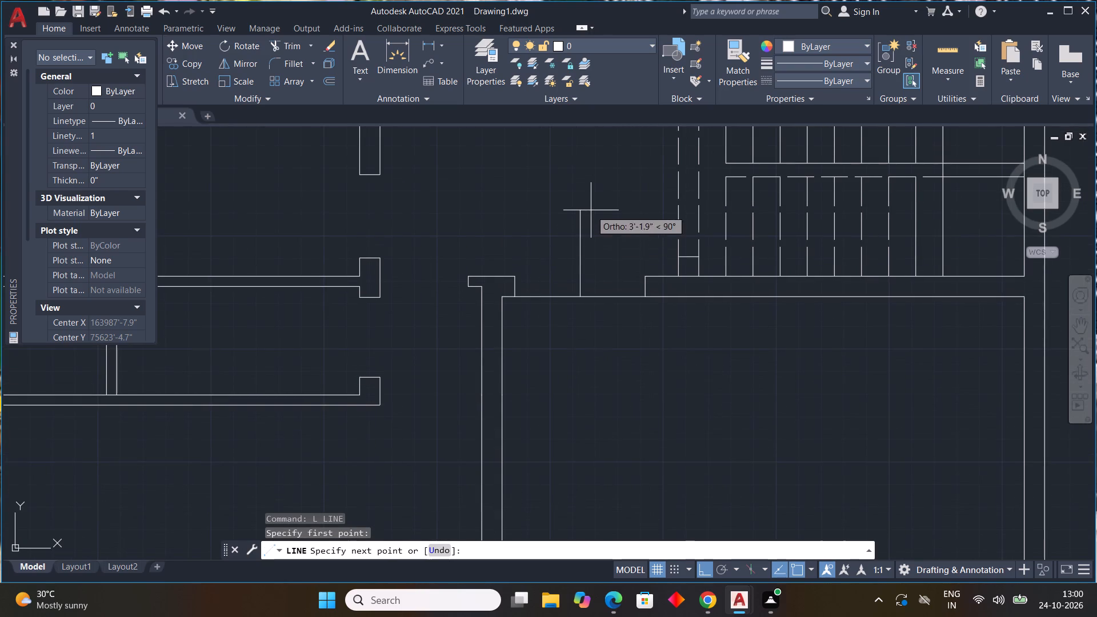
{"action": "left_click", "coordinate": [591, 210]}
{"action": "key", "text": "Escape"}
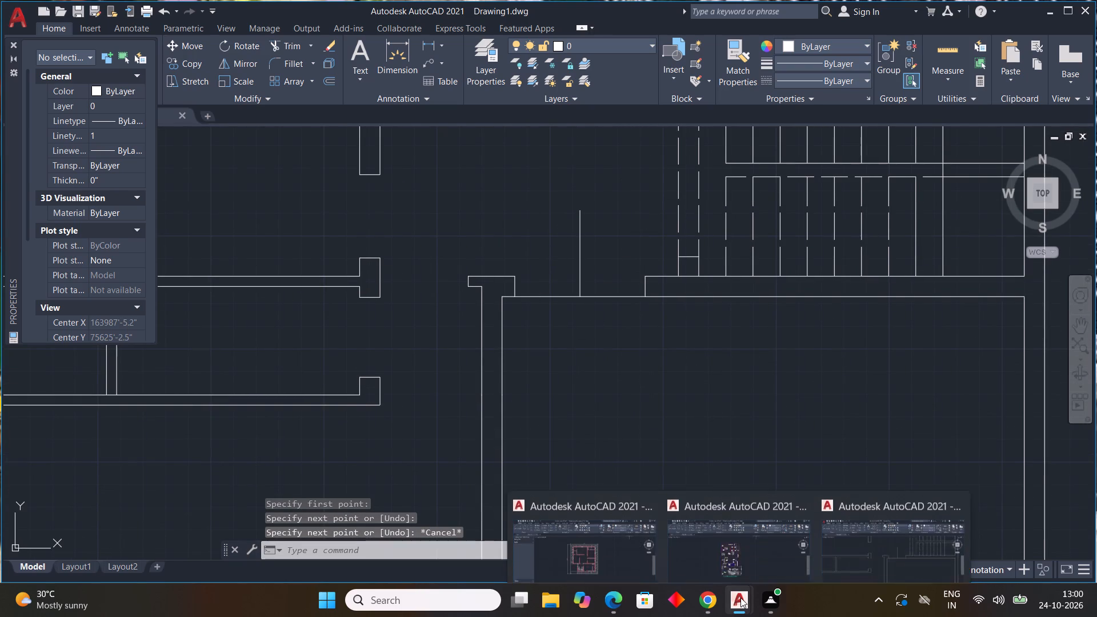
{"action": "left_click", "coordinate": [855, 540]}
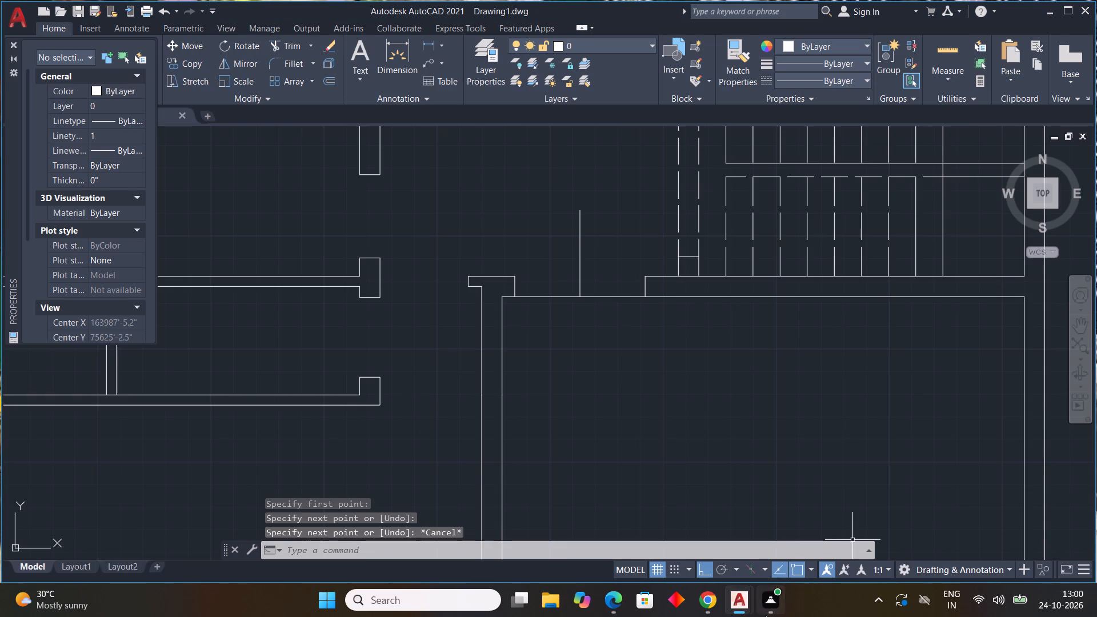
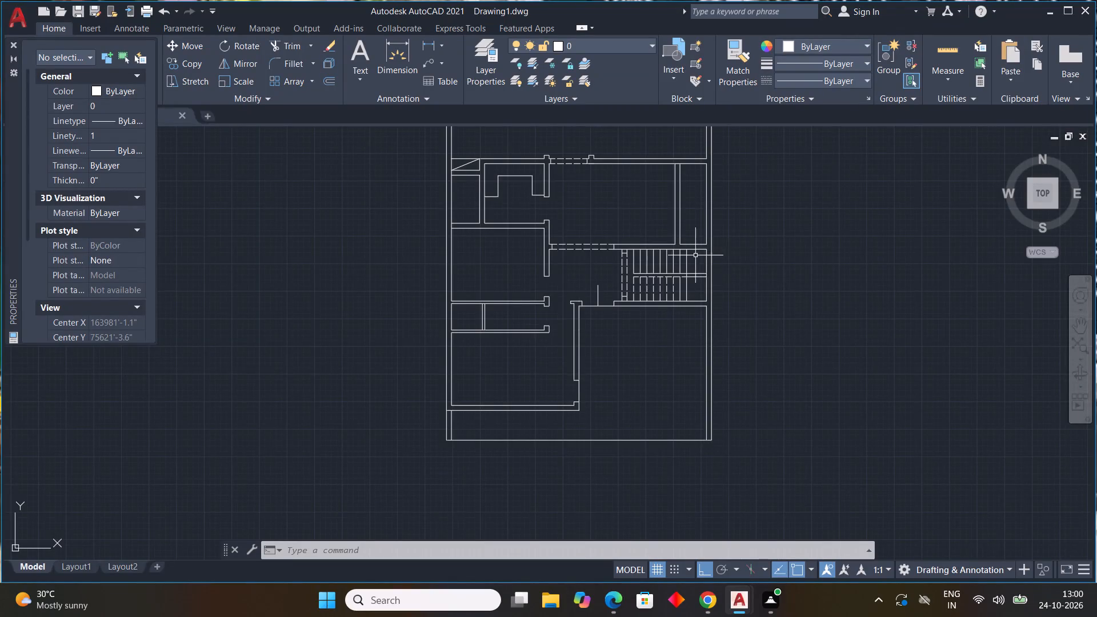
Draw a 1" by 2' door leaf upward, offset 1" from the midpoint of the stair lower wall's end at the opening.
{"action": "middle_click_drag", "start_coordinate": [695, 255], "coordinate": [693, 287]}
{"action": "scroll", "coordinate": [556, 328], "scroll_direction": "up", "scroll_amount": 3}
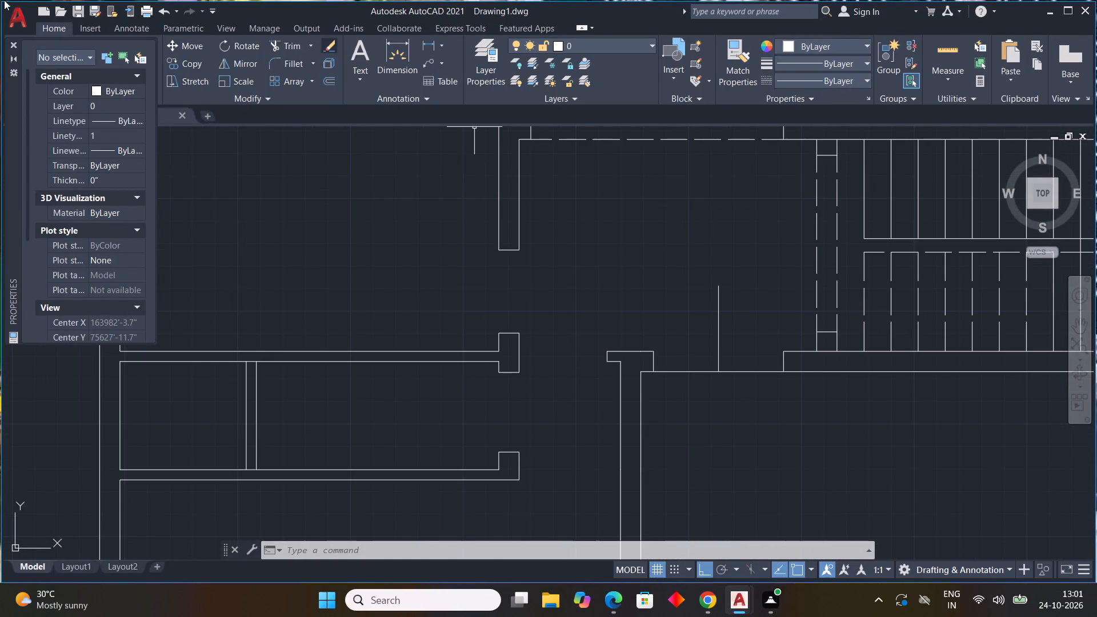
{"action": "type", "text": "L"}
{"action": "key", "text": "space"}
{"action": "scroll", "coordinate": [778, 368], "scroll_direction": "up", "scroll_amount": 3}
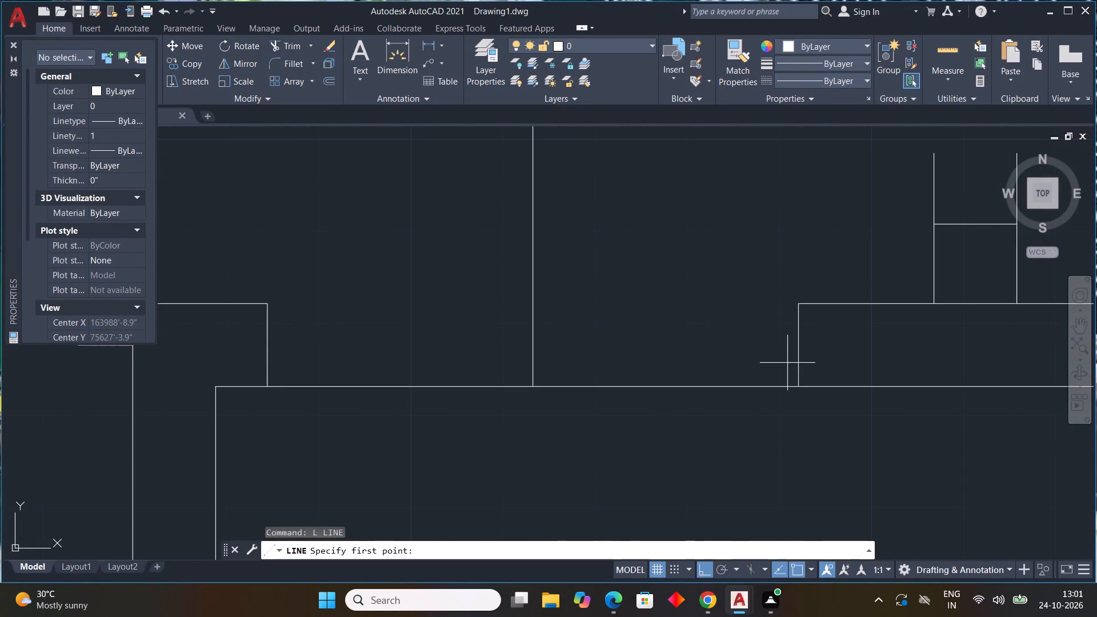
{"action": "left_click", "coordinate": [798, 348]}
{"action": "type", "text": "1\""}
{"action": "key", "text": "Return"}
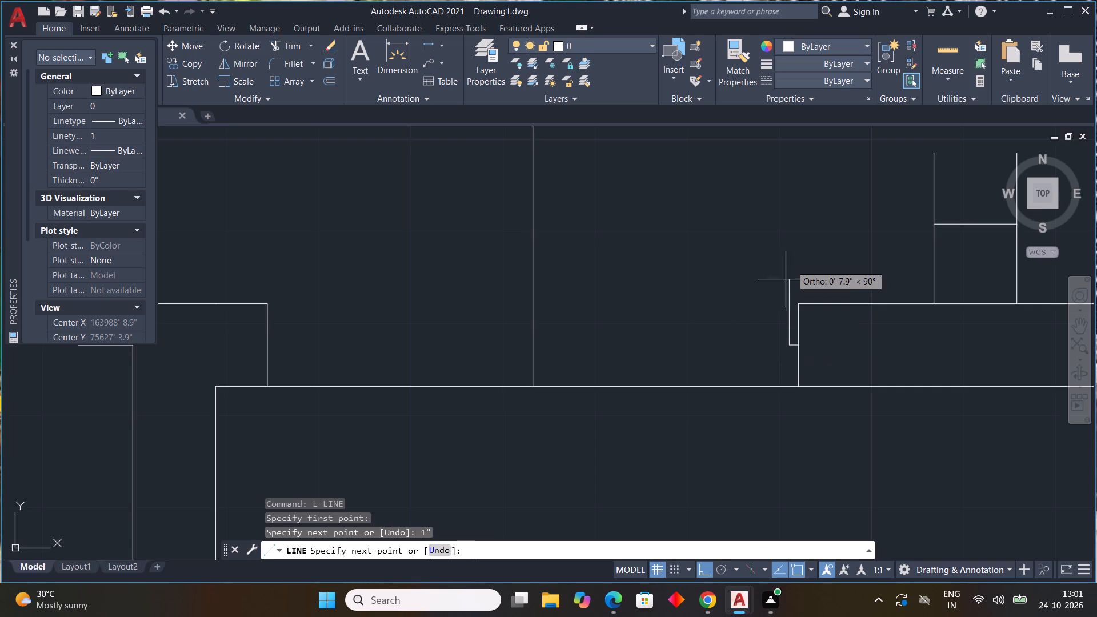
{"action": "middle_click_drag", "start_coordinate": [790, 265], "coordinate": [750, 434]}
{"action": "type", "text": "2'"}
{"action": "key", "text": "Return"}
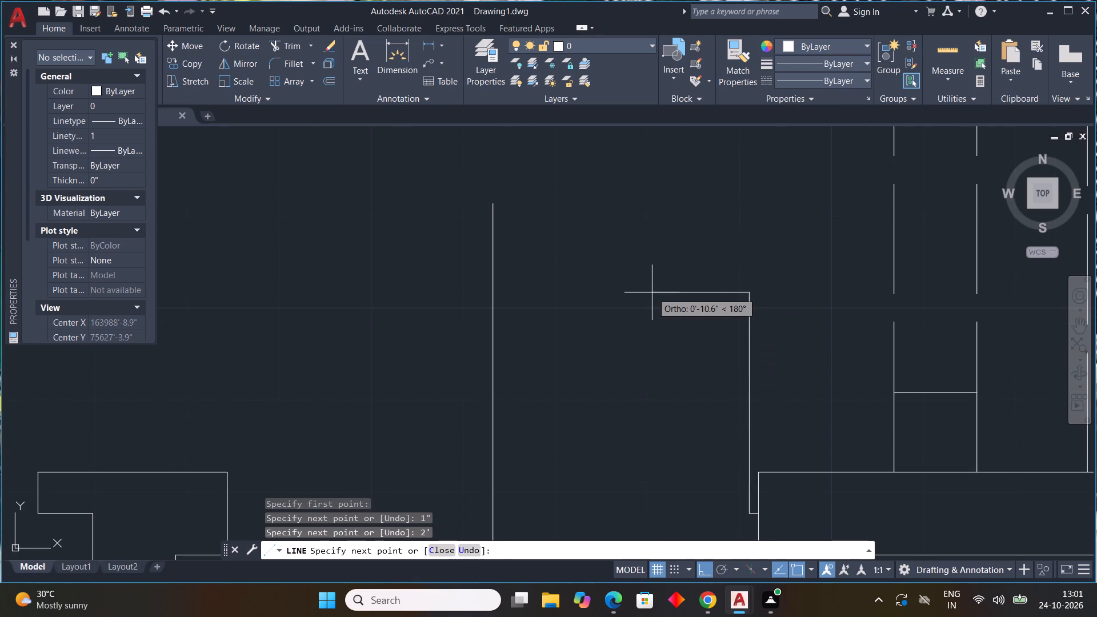
{"action": "type", "text": "1\""}
{"action": "key", "text": "Return"}
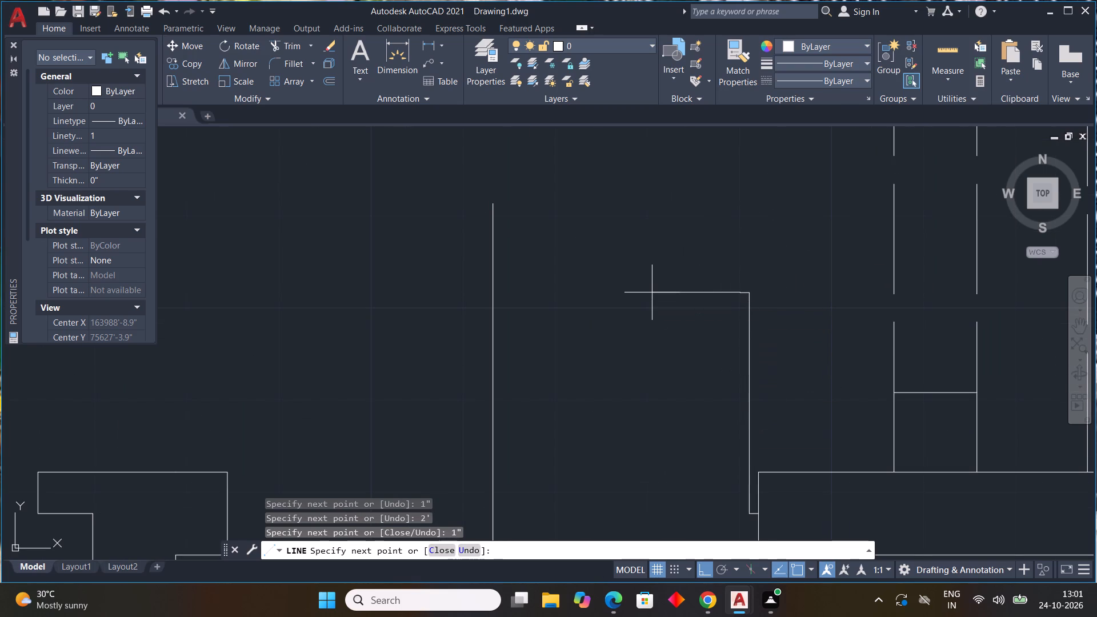
{"action": "middle_click_drag", "start_coordinate": [724, 435], "coordinate": [580, 261]}
{"action": "scroll", "coordinate": [598, 347], "scroll_direction": "up", "scroll_amount": 2}
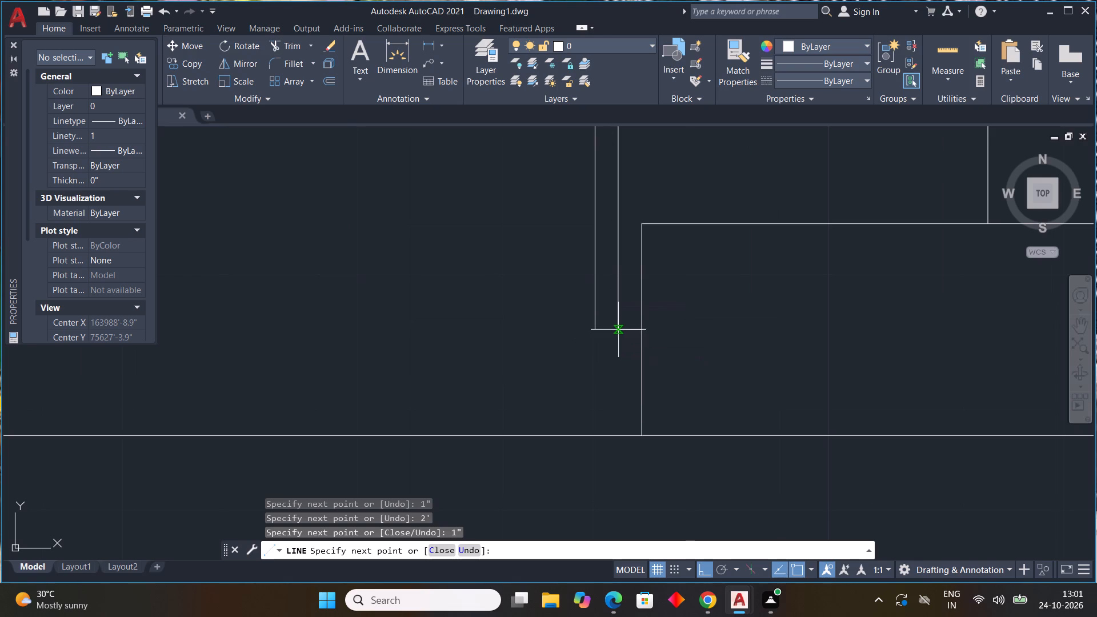
{"action": "left_click", "coordinate": [596, 331]}
{"action": "left_click", "coordinate": [624, 331]}
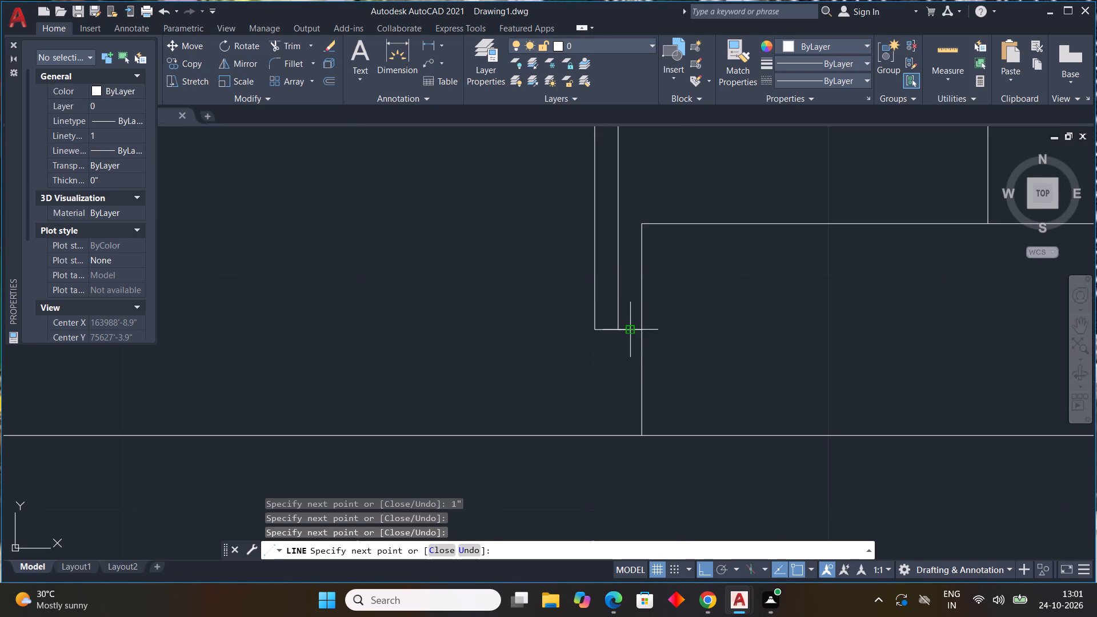
{"action": "key", "text": "Escape"}
Draw a matching 1" by 2' door leaf upward, offset 1" from the midpoint of the T-shaped wall head's end across the opening.
{"action": "scroll", "coordinate": [615, 334], "scroll_direction": "down", "scroll_amount": 3}
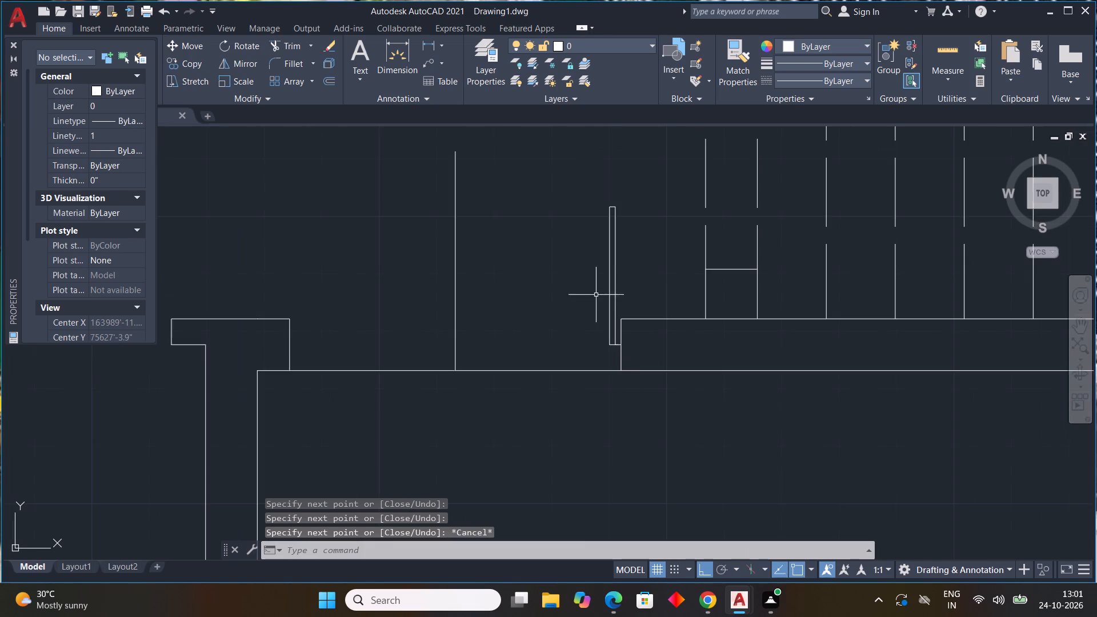
{"action": "middle_click_drag", "start_coordinate": [588, 296], "coordinate": [586, 361]}
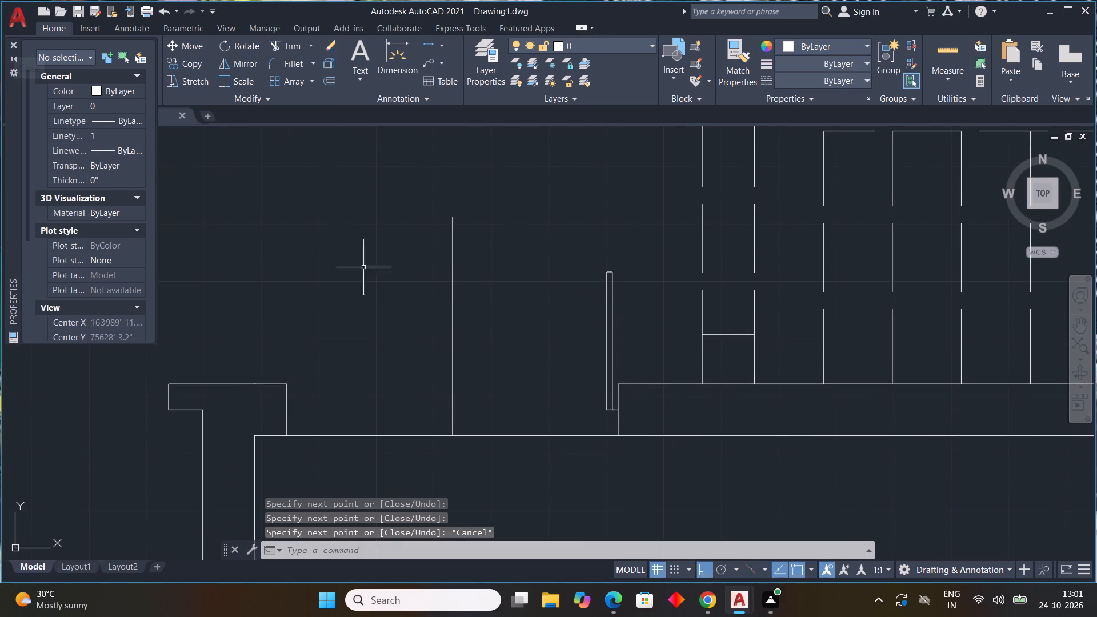
{"action": "scroll", "coordinate": [420, 300], "scroll_direction": "down", "scroll_amount": 1}
{"action": "type", "text": "L"}
{"action": "key", "text": "space"}
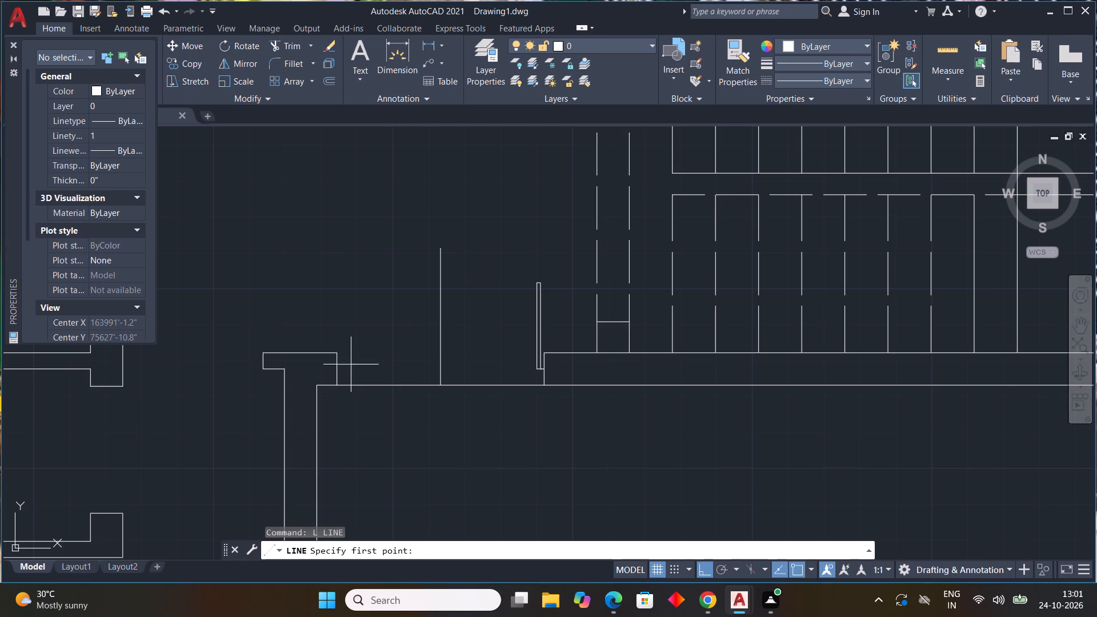
{"action": "left_click_drag", "start_coordinate": [338, 371], "coordinate": [359, 375]}
{"action": "type", "text": "1\""}
{"action": "key", "text": "Return"}
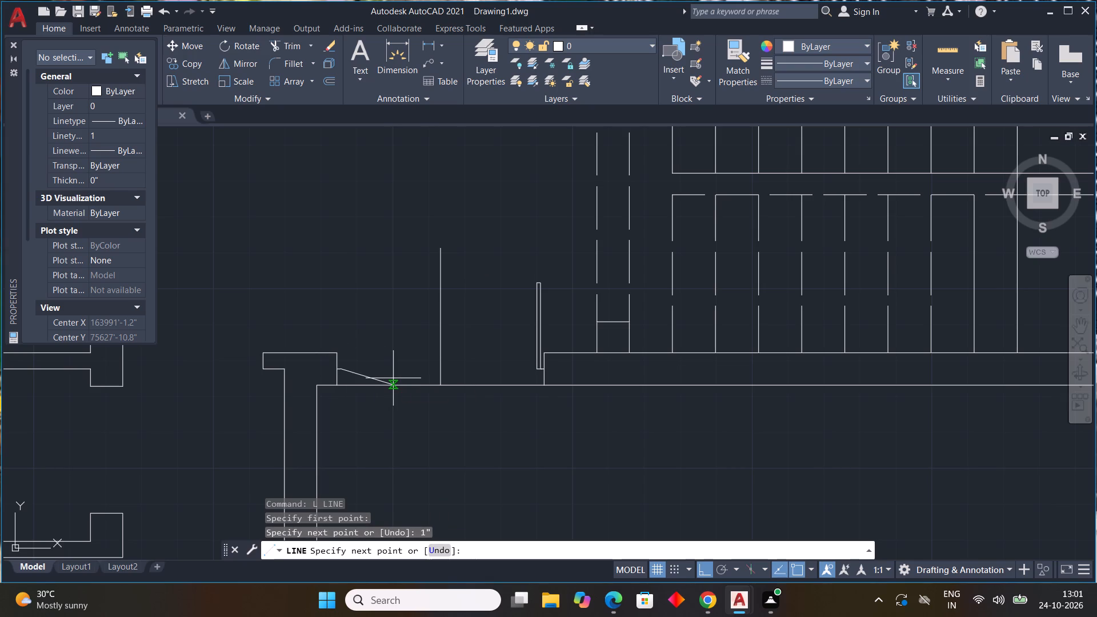
{"action": "type", "text": "2'"}
{"action": "key", "text": "Return"}
{"action": "key", "text": "1"}
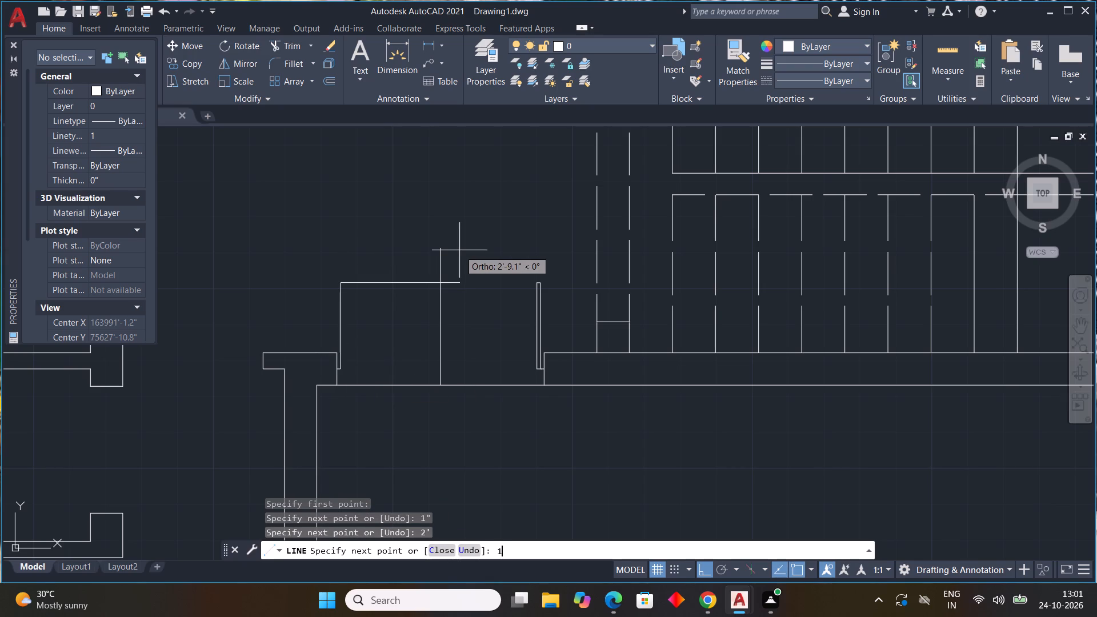
{"action": "key", "text": "shift+quotedbl"}
{"action": "key", "text": "Return"}
{"action": "scroll", "coordinate": [361, 366], "scroll_direction": "up", "scroll_amount": 2}
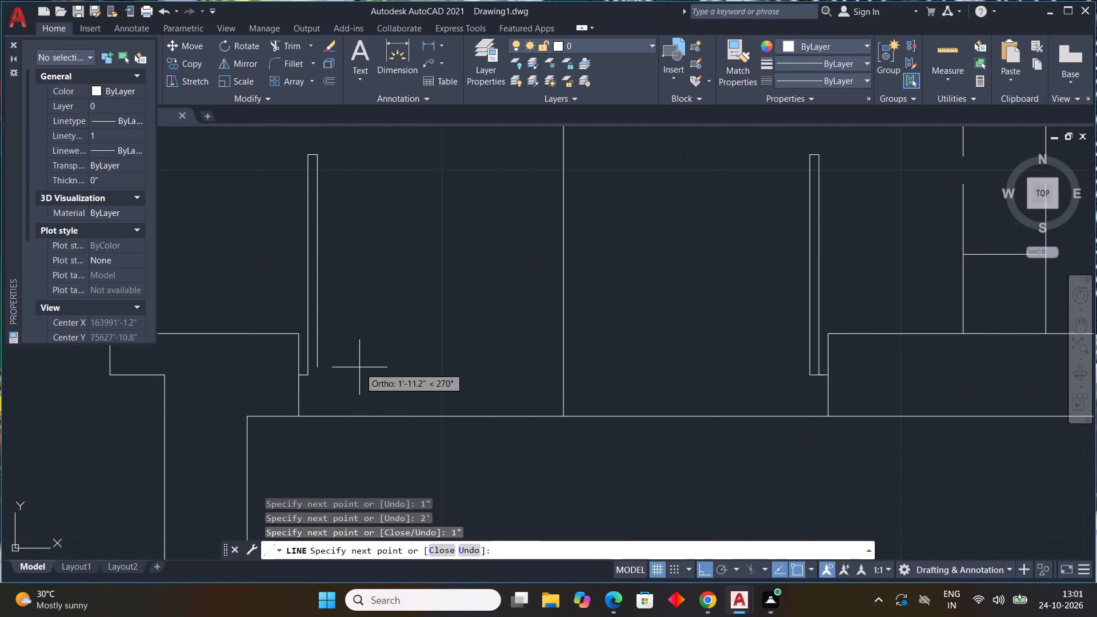
{"action": "middle_click_drag", "start_coordinate": [331, 383], "coordinate": [357, 376]}
{"action": "left_click", "coordinate": [346, 372]}
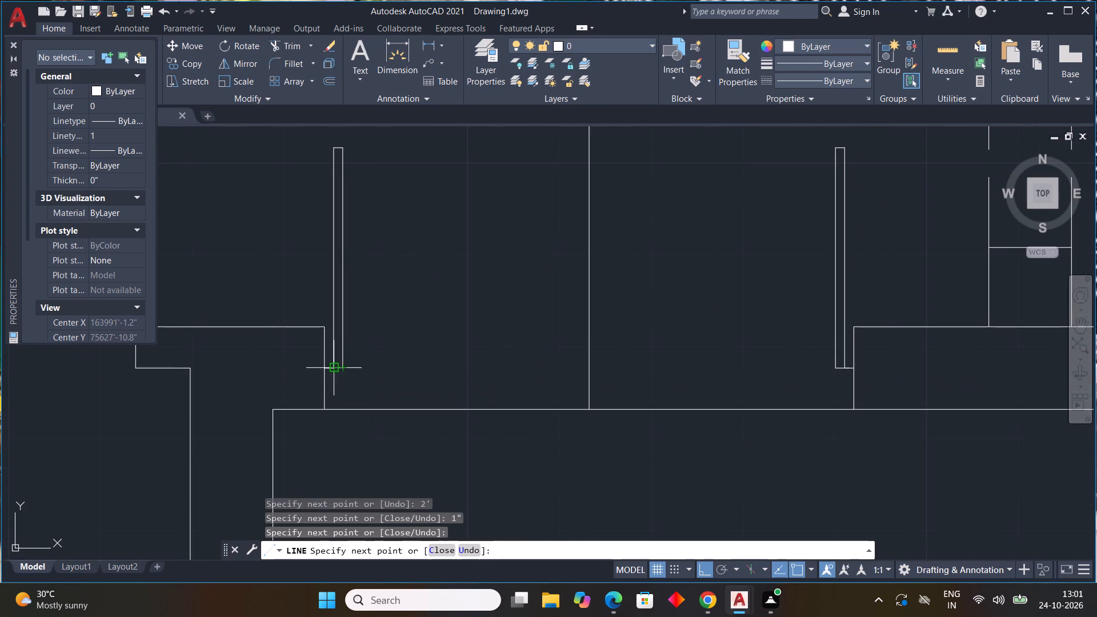
{"action": "left_click", "coordinate": [334, 372]}
{"action": "key", "text": "Escape"}
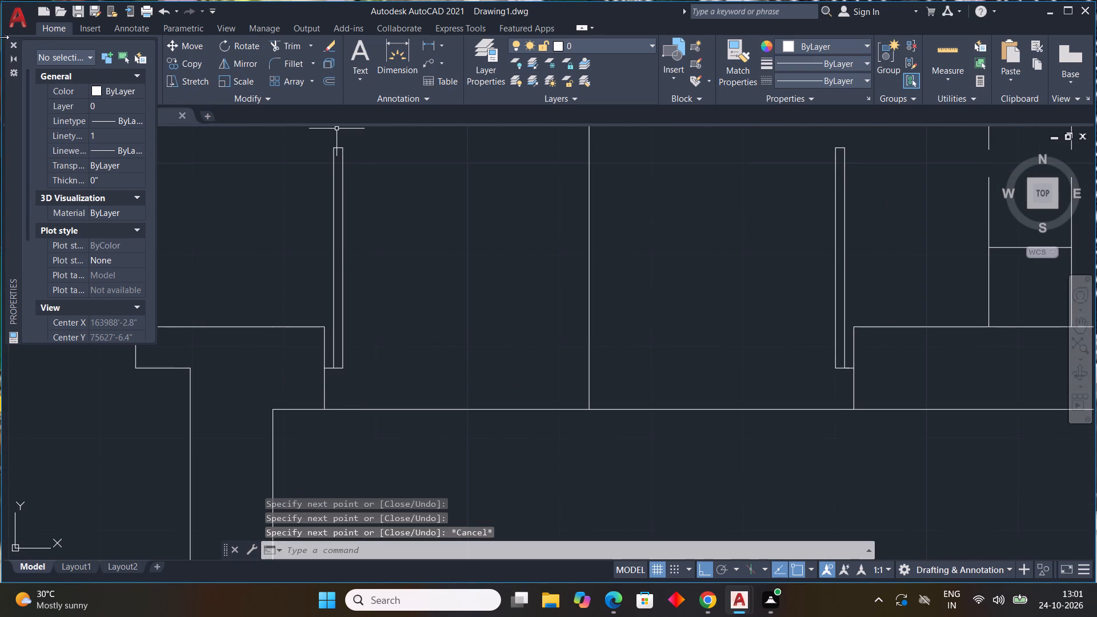
Draw a 3-Point arc through the top corners of the leaf at the T-shaped wall head, ending on the opening's vertical centre line.
{"action": "left_click", "coordinate": [10, 41]}
{"action": "left_click", "coordinate": [109, 78]}
{"action": "left_click", "coordinate": [142, 101]}
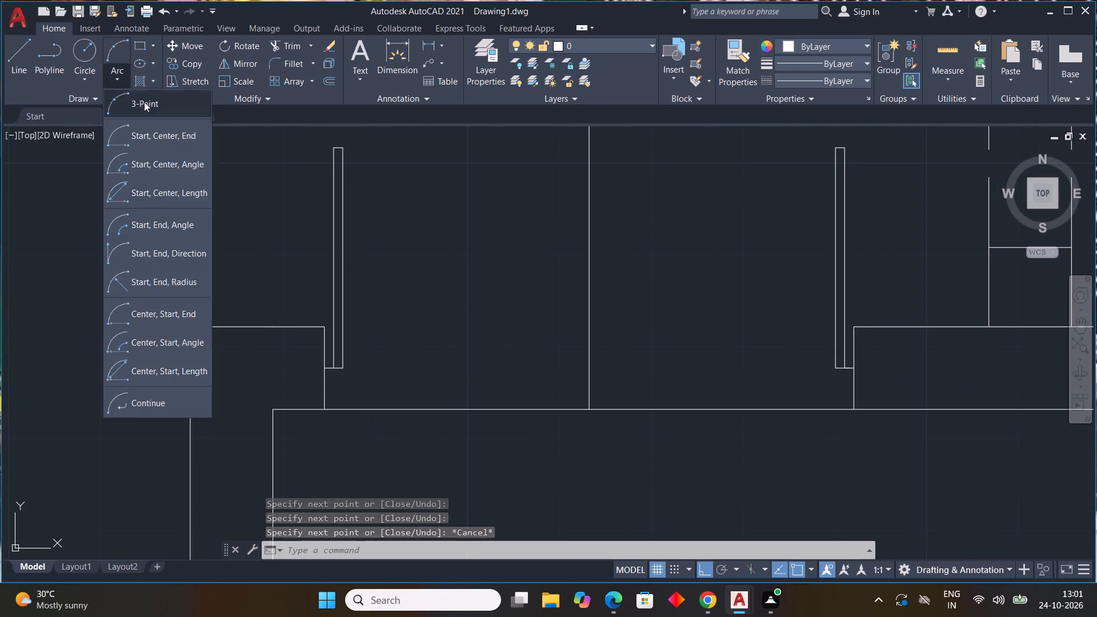
{"action": "middle_click_drag", "start_coordinate": [455, 246], "coordinate": [446, 306]}
{"action": "scroll", "coordinate": [455, 248], "scroll_direction": "down", "scroll_amount": 1}
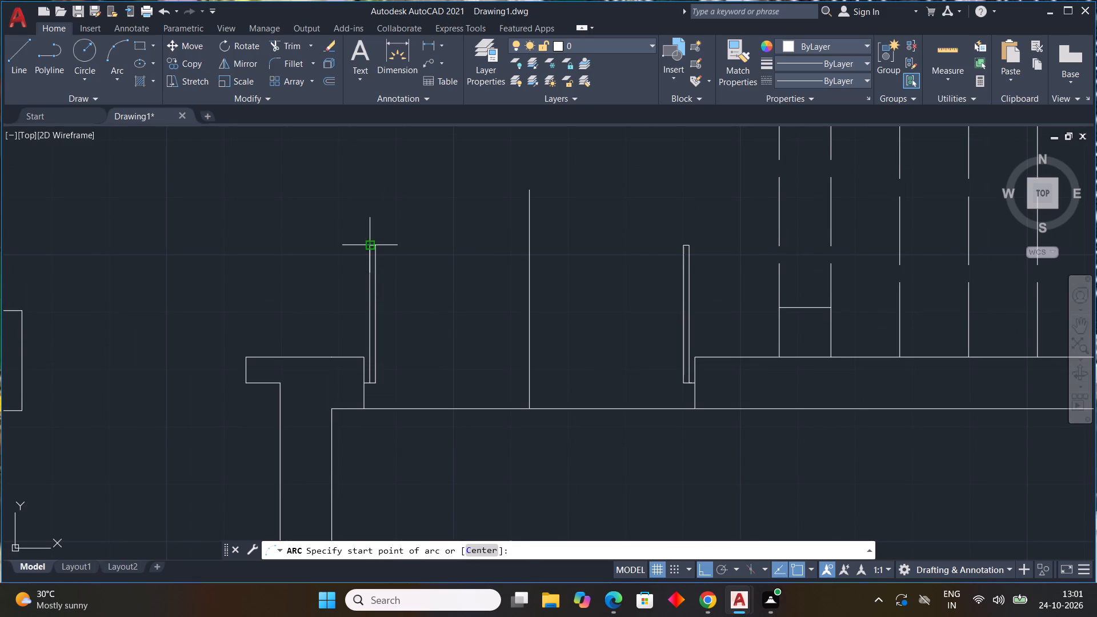
{"action": "left_click", "coordinate": [370, 247]}
{"action": "left_click", "coordinate": [374, 245]}
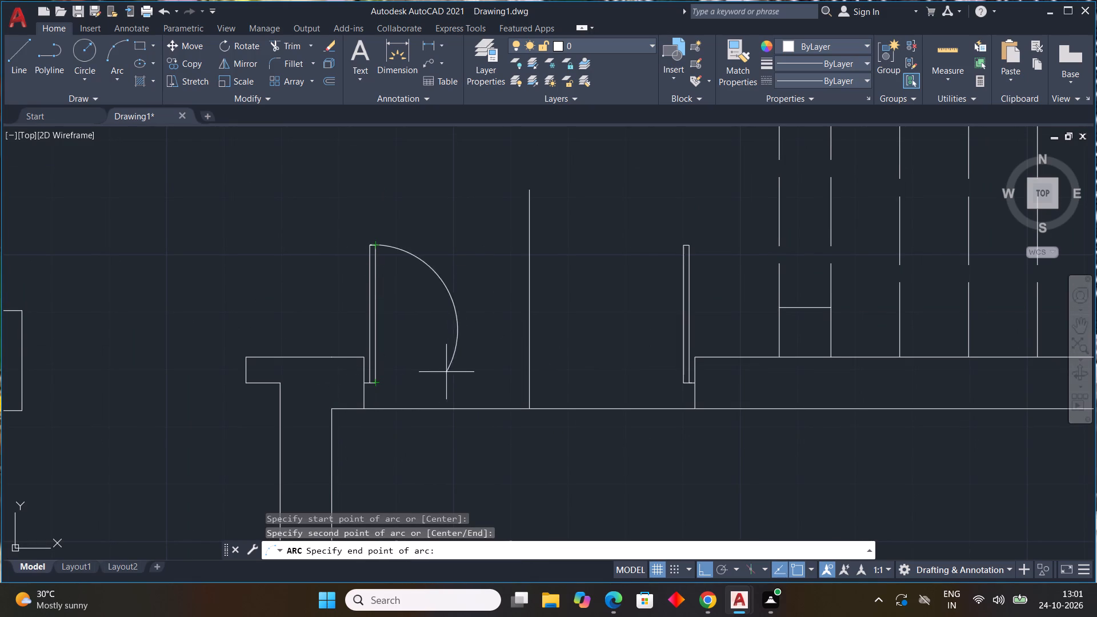
{"action": "left_click", "coordinate": [526, 388]}
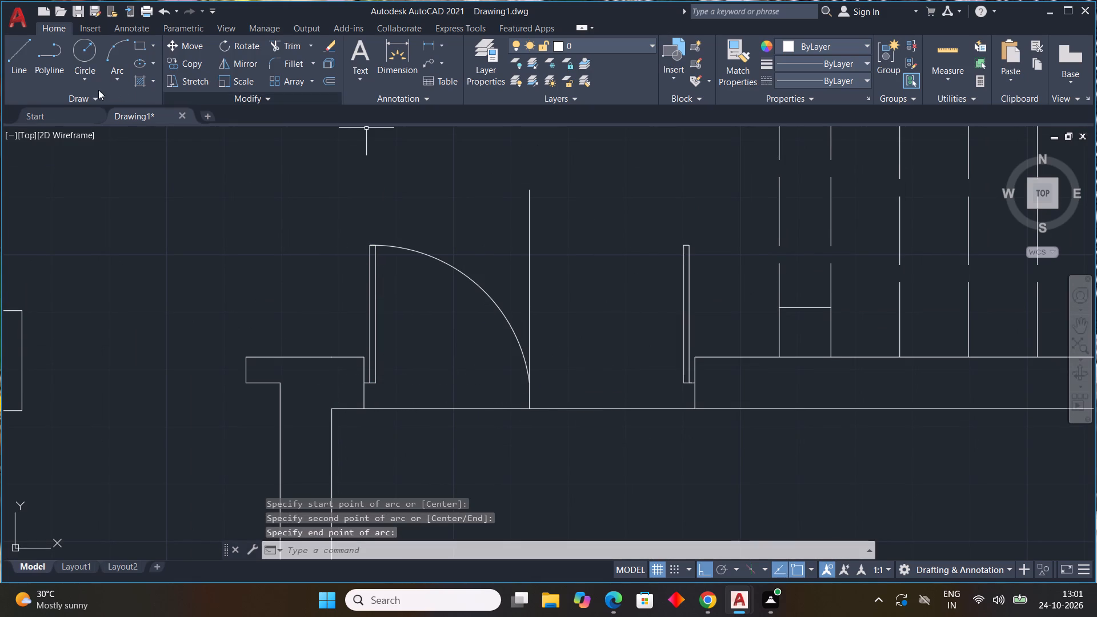
Draw a 3-Point arc through the top corners of the stair-side leaf, ending where the first swing arc meets the centre line.
{"action": "left_click", "coordinate": [119, 81]}
{"action": "left_click", "coordinate": [123, 95]}
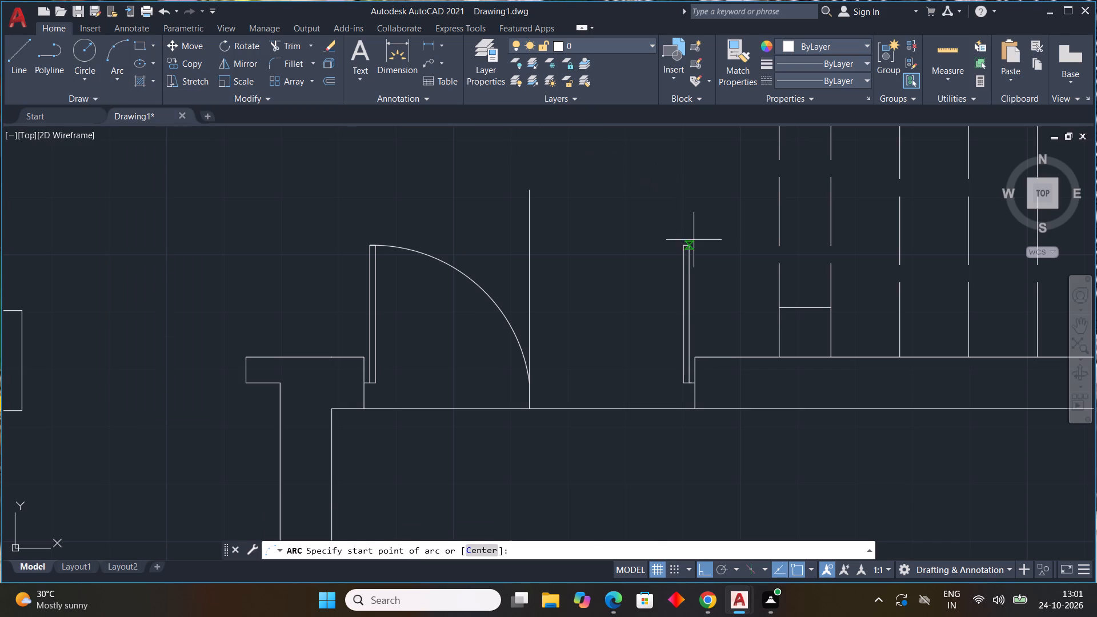
{"action": "scroll", "coordinate": [692, 239], "scroll_direction": "up", "scroll_amount": 3}
{"action": "left_click", "coordinate": [683, 266]}
{"action": "left_click", "coordinate": [662, 264]}
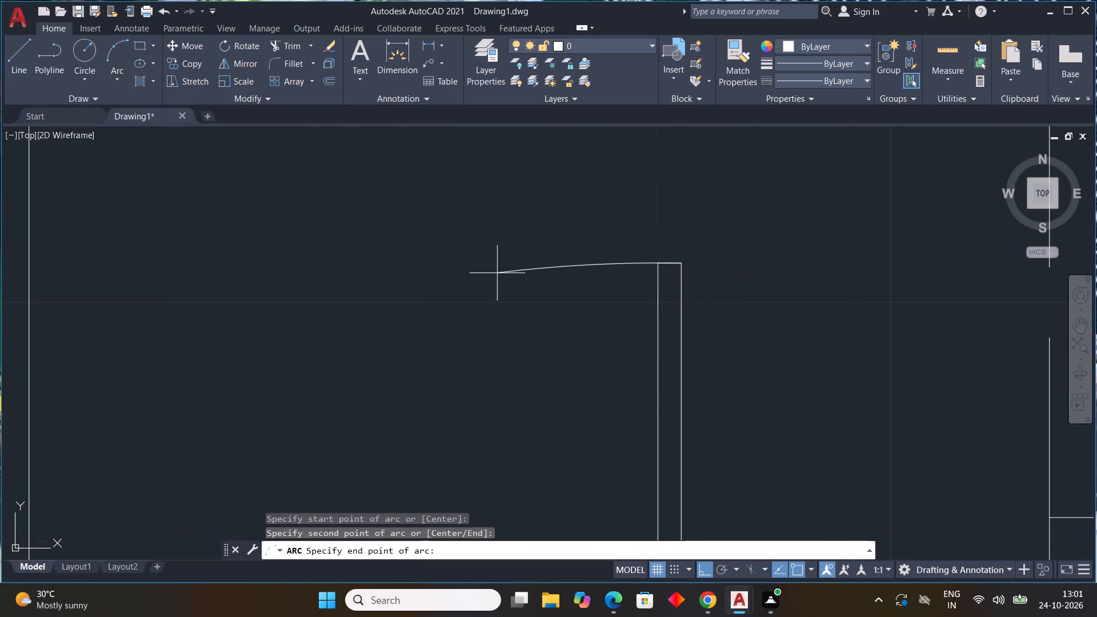
{"action": "scroll", "coordinate": [498, 277], "scroll_direction": "down", "scroll_amount": 3}
{"action": "middle_click_drag", "start_coordinate": [521, 283], "coordinate": [604, 232]}
{"action": "left_click", "coordinate": [483, 362]}
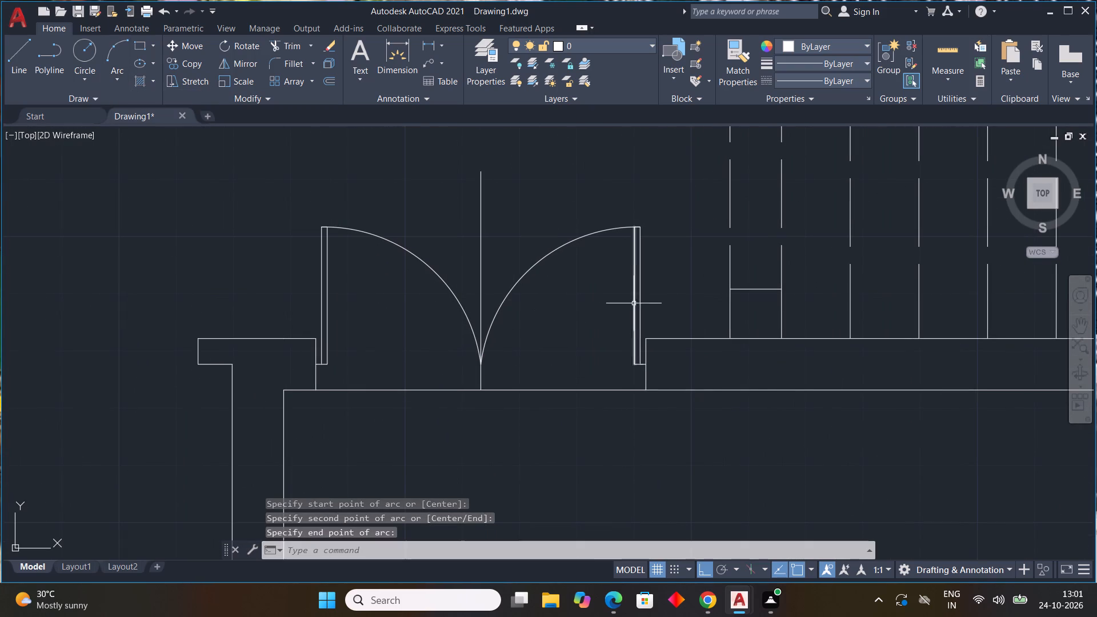
Erase the vertical centre line and the horizontal line across the double-door opening.
{"action": "left_click", "coordinate": [483, 238]}
{"action": "left_click", "coordinate": [483, 237]}
{"action": "left_click_drag", "start_coordinate": [510, 199], "coordinate": [455, 201]}
{"action": "left_click_drag", "start_coordinate": [517, 172], "coordinate": [470, 202]}
{"action": "left_click", "coordinate": [465, 204]}
{"action": "left_click_drag", "start_coordinate": [570, 370], "coordinate": [547, 412]}
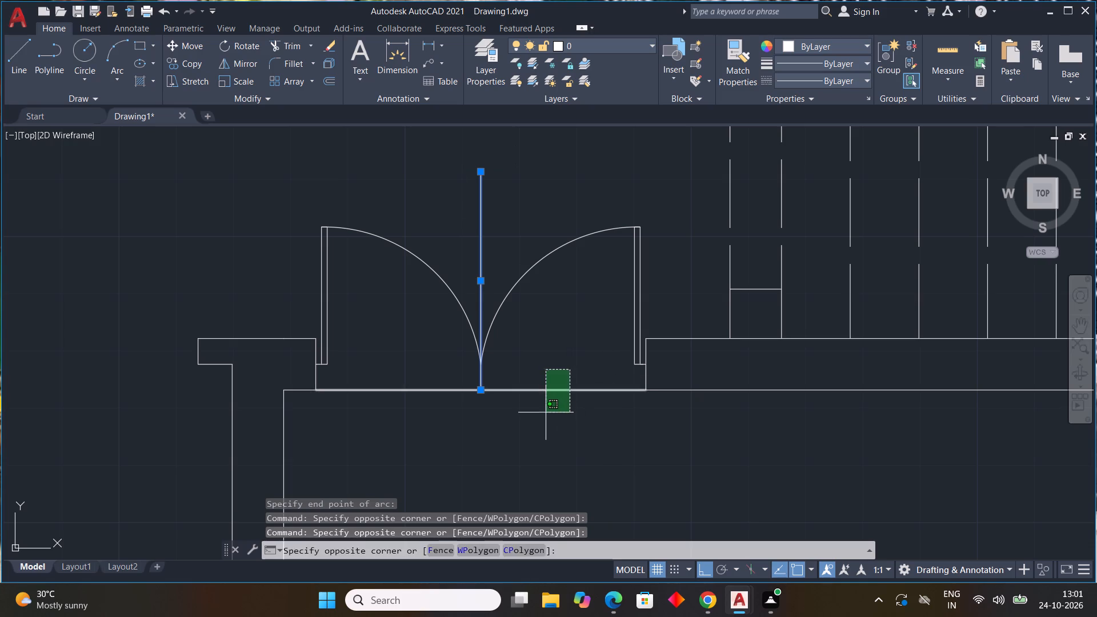
{"action": "left_click", "coordinate": [546, 412]}
{"action": "key", "text": "Delete"}
Draw a 1" by 3' door leaf downward from the midpoint of the T-shaped wall head's end facing the wall stub.
{"action": "scroll", "coordinate": [571, 367], "scroll_direction": "down", "scroll_amount": 3}
{"action": "middle_click_drag", "start_coordinate": [583, 408], "coordinate": [580, 408]}
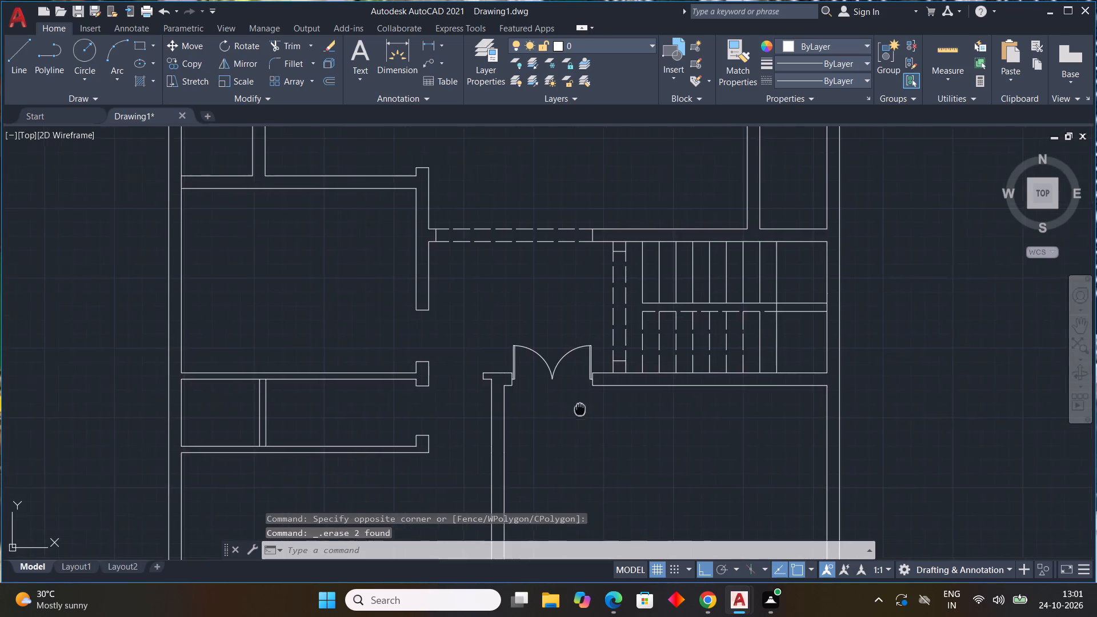
{"action": "middle_click_drag", "start_coordinate": [580, 408], "coordinate": [657, 285]}
{"action": "key", "text": "Escape"}
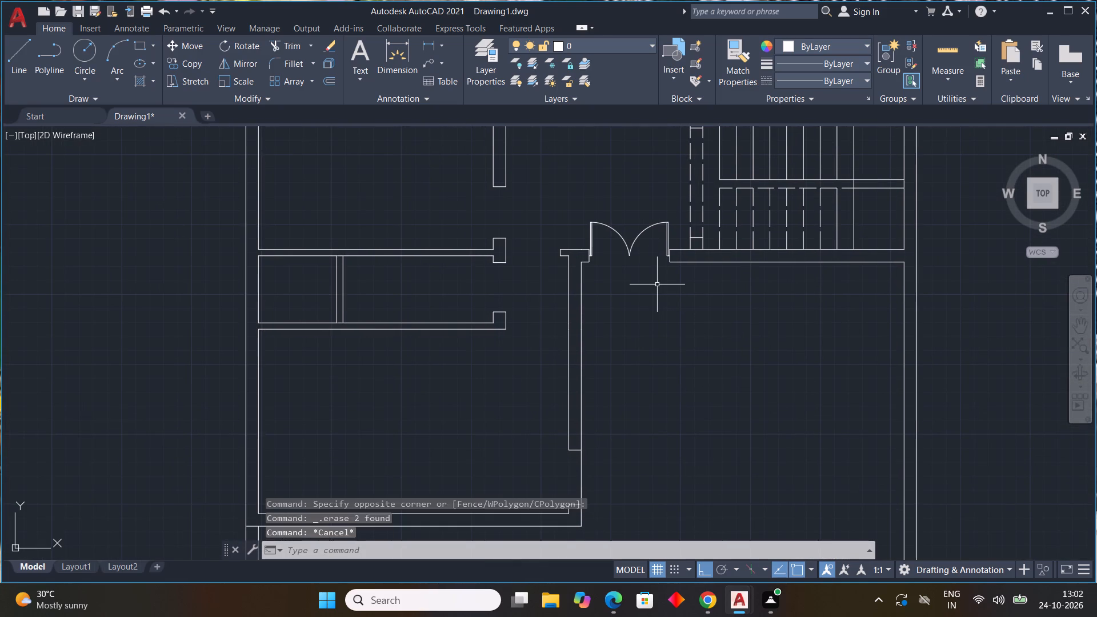
{"action": "key", "text": "Escape"}
{"action": "scroll", "coordinate": [532, 244], "scroll_direction": "up", "scroll_amount": 4}
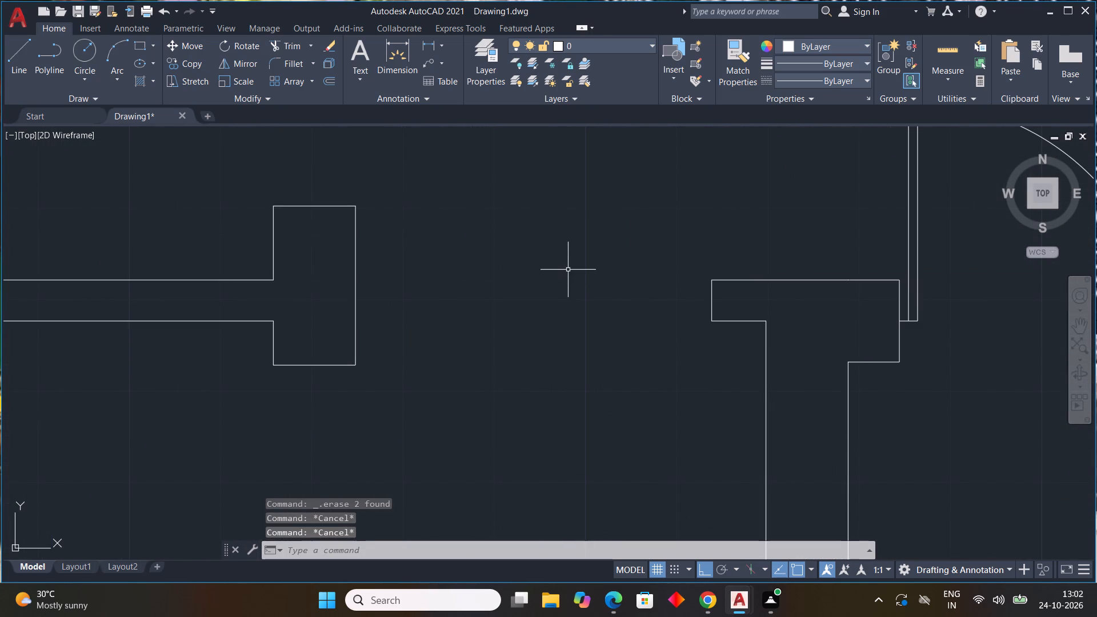
{"action": "key", "text": "l"}
{"action": "key", "text": "space"}
{"action": "scroll", "coordinate": [597, 274], "scroll_direction": "up", "scroll_amount": 2}
{"action": "scroll", "coordinate": [847, 322], "scroll_direction": "down", "scroll_amount": 1}
{"action": "middle_click_drag", "start_coordinate": [838, 325], "coordinate": [832, 325]}
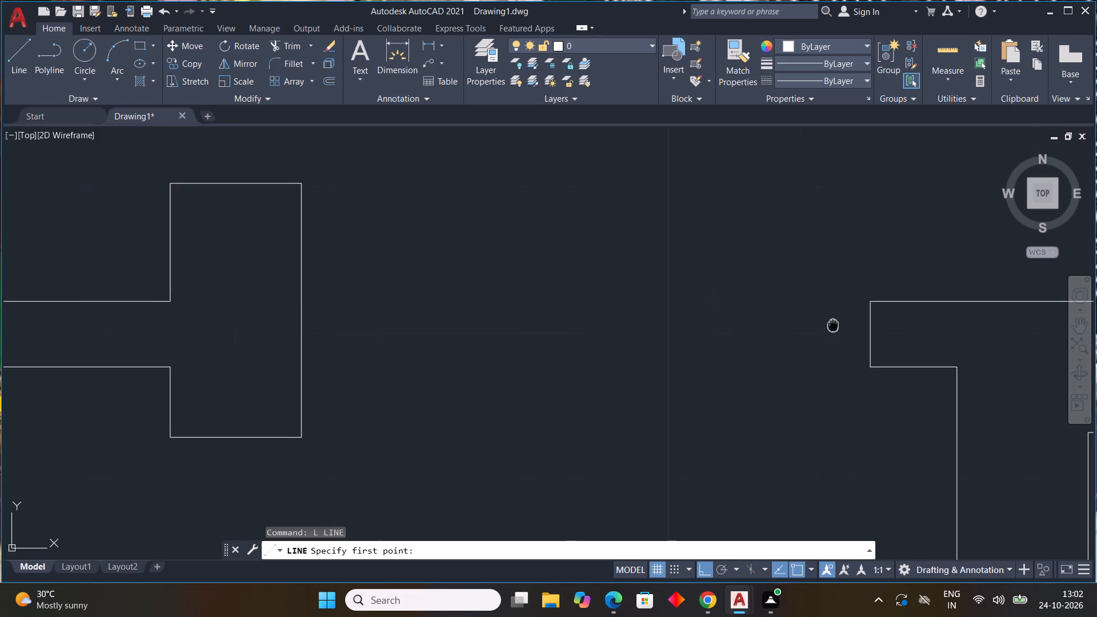
{"action": "middle_click_drag", "start_coordinate": [832, 325], "coordinate": [584, 290]}
{"action": "scroll", "coordinate": [584, 290], "scroll_direction": "down", "scroll_amount": 1}
{"action": "left_click_drag", "start_coordinate": [608, 297], "coordinate": [601, 296]}
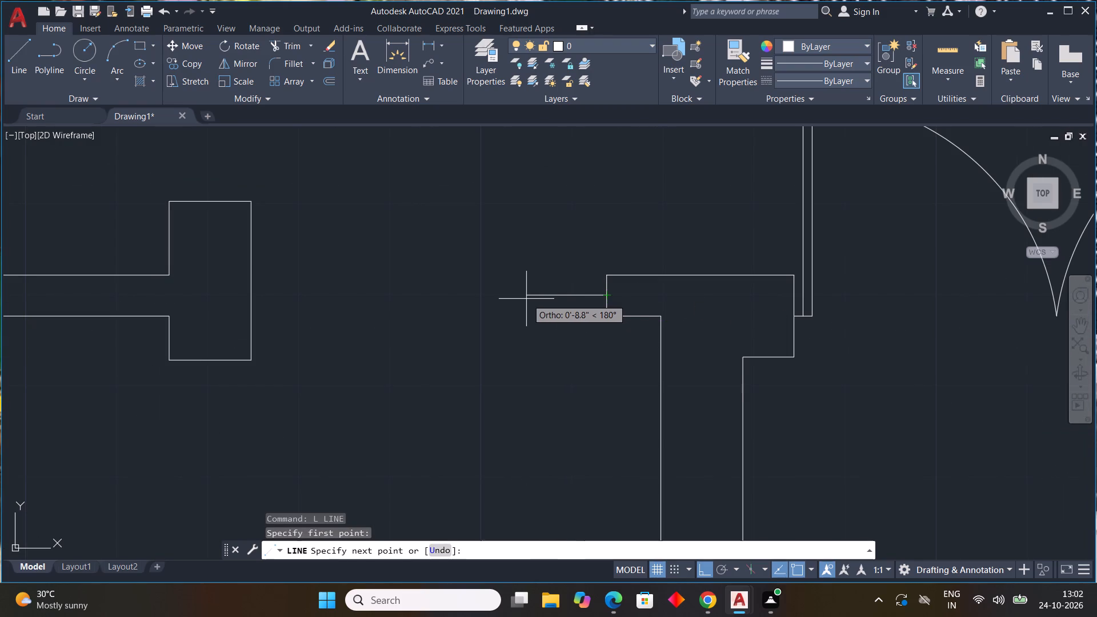
{"action": "type", "text": "1\""}
{"action": "key", "text": "Return"}
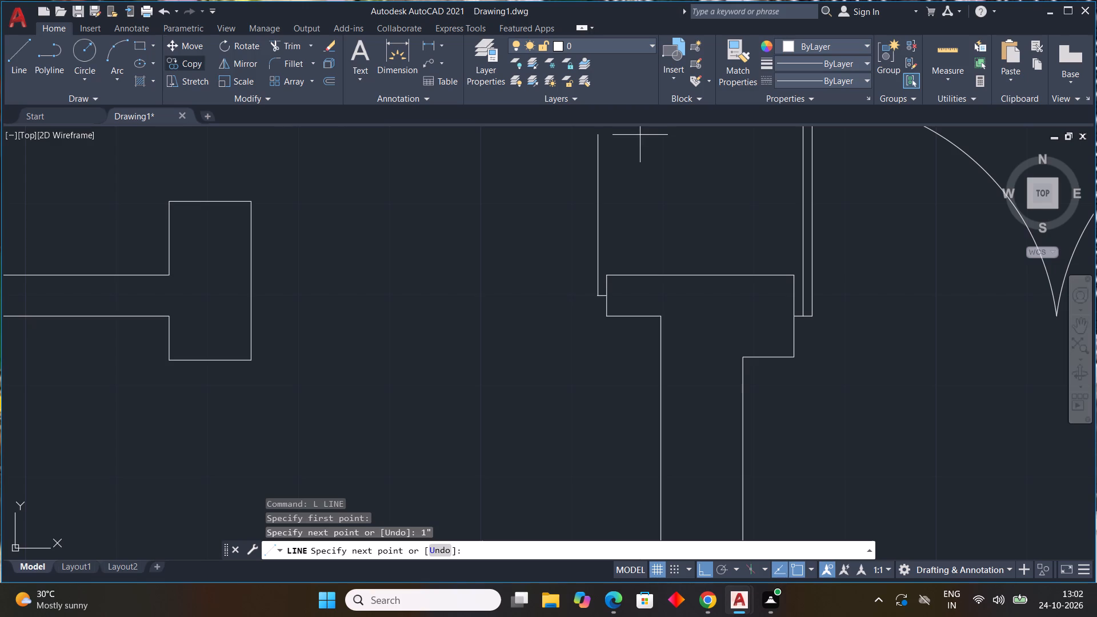
{"action": "scroll", "coordinate": [467, 365], "scroll_direction": "down", "scroll_amount": 1}
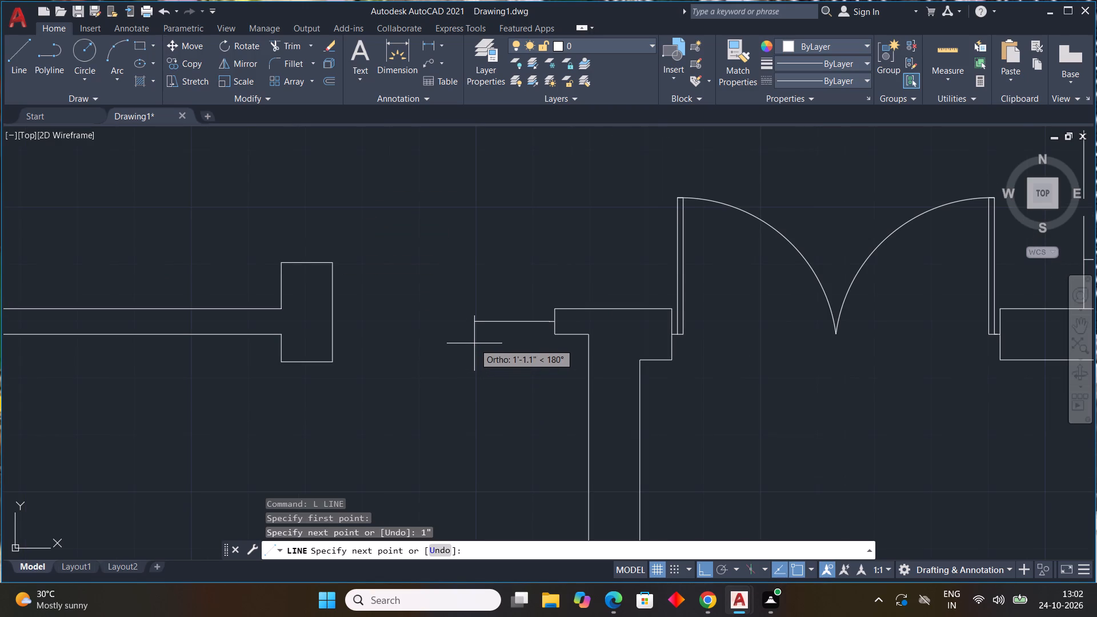
{"action": "key", "text": "3"}
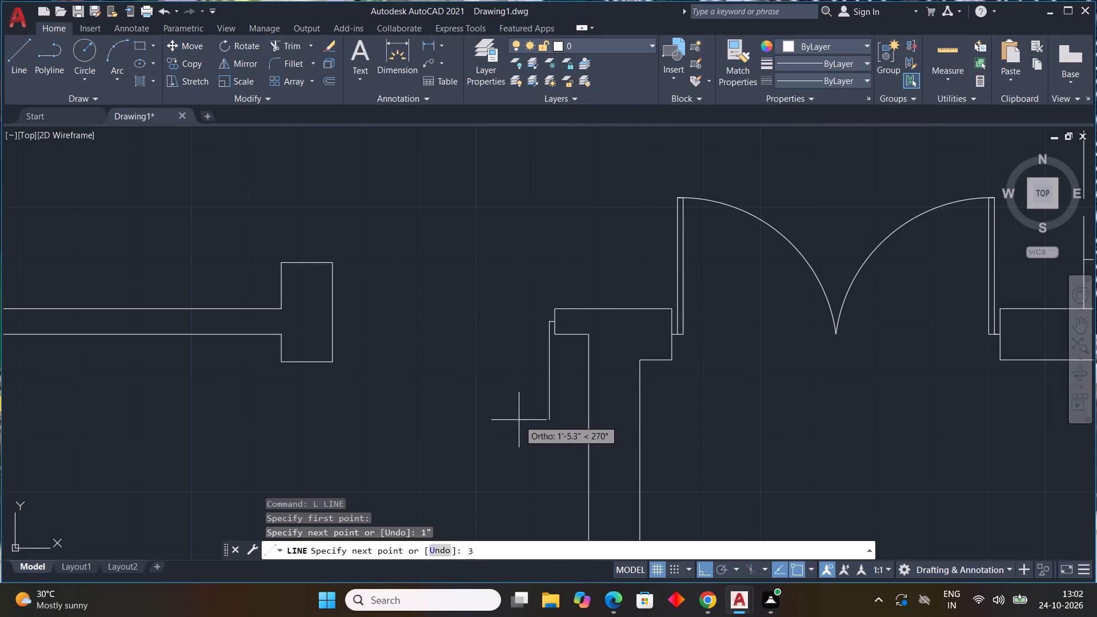
{"action": "type", "text": "'"}
{"action": "key", "text": "space"}
{"action": "scroll", "coordinate": [588, 405], "scroll_direction": "down", "scroll_amount": 1}
{"action": "middle_click_drag", "start_coordinate": [588, 405], "coordinate": [561, 307]}
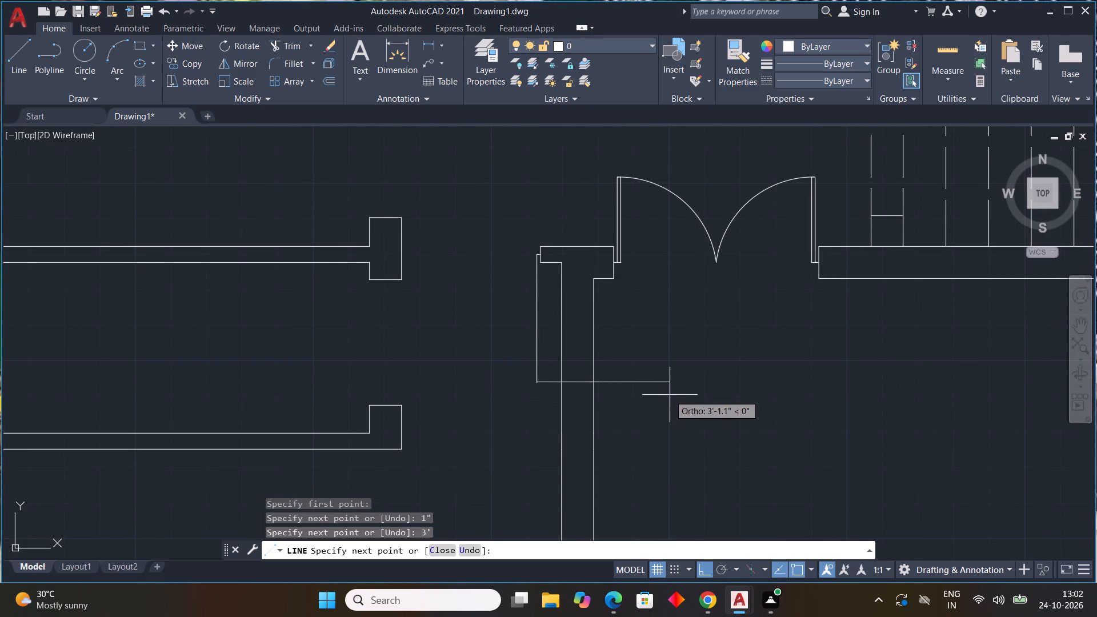
{"action": "key", "text": "1"}
{"action": "key", "text": "shift+quotedbl"}
{"action": "key", "text": "Return"}
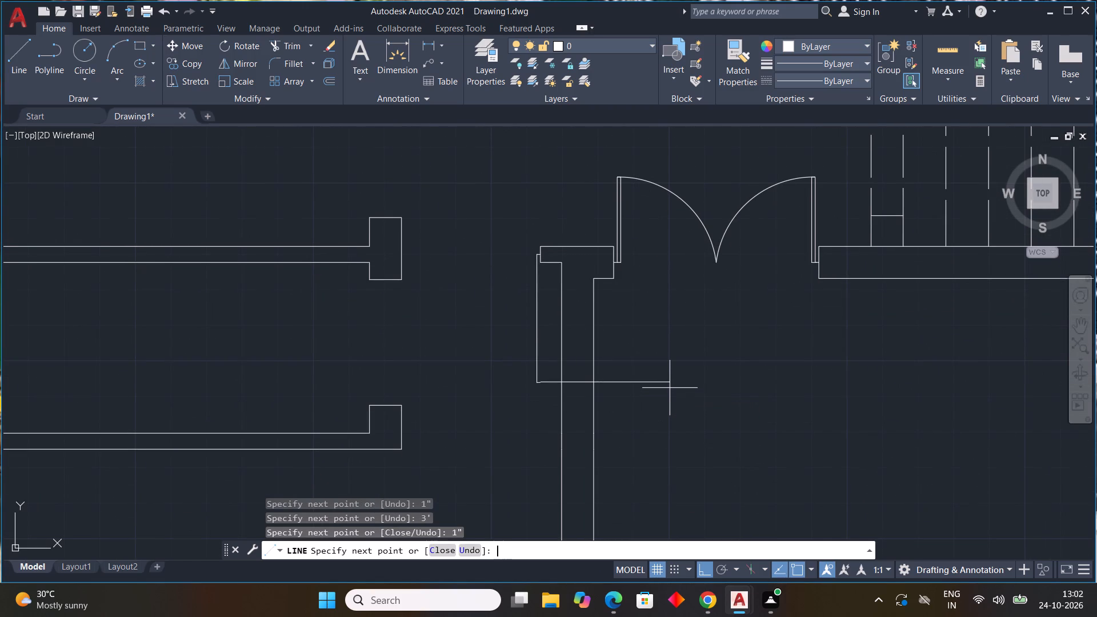
{"action": "scroll", "coordinate": [556, 274], "scroll_direction": "up", "scroll_amount": 3}
{"action": "left_click", "coordinate": [489, 226]}
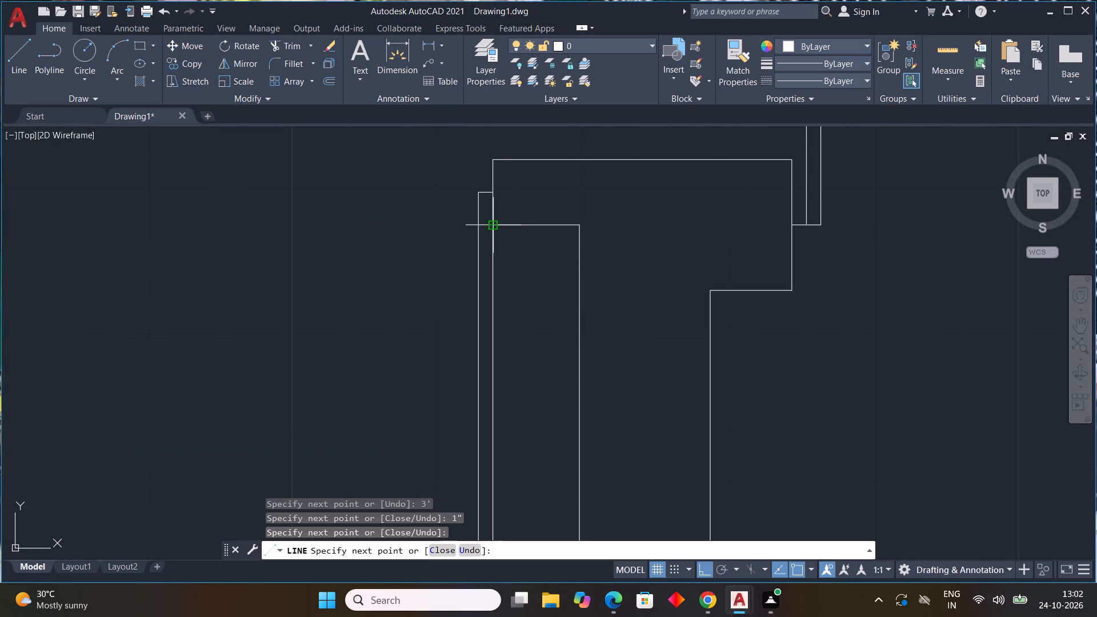
{"action": "key", "text": "Escape"}
Draw a 3-Point arc through the bottom corners of the 3' leaf, ending on the face of the wall stub across the opening.
{"action": "left_click", "coordinate": [113, 81]}
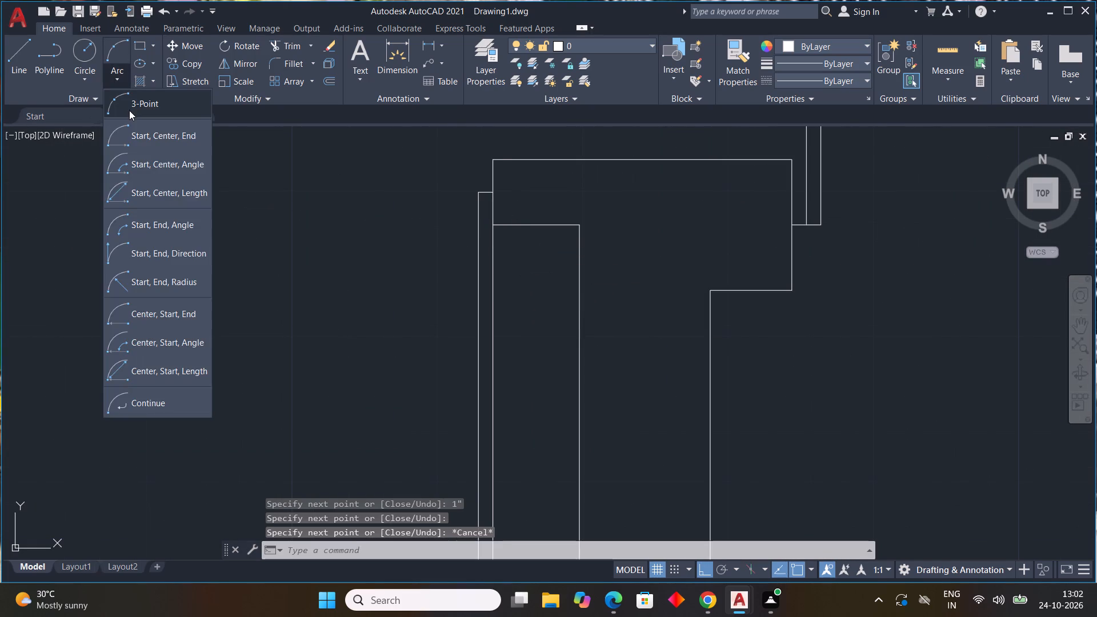
{"action": "left_click", "coordinate": [129, 110]}
{"action": "scroll", "coordinate": [325, 239], "scroll_direction": "down", "scroll_amount": 3}
{"action": "middle_click_drag", "start_coordinate": [407, 268], "coordinate": [471, 253]}
{"action": "scroll", "coordinate": [473, 251], "scroll_direction": "up", "scroll_amount": 1}
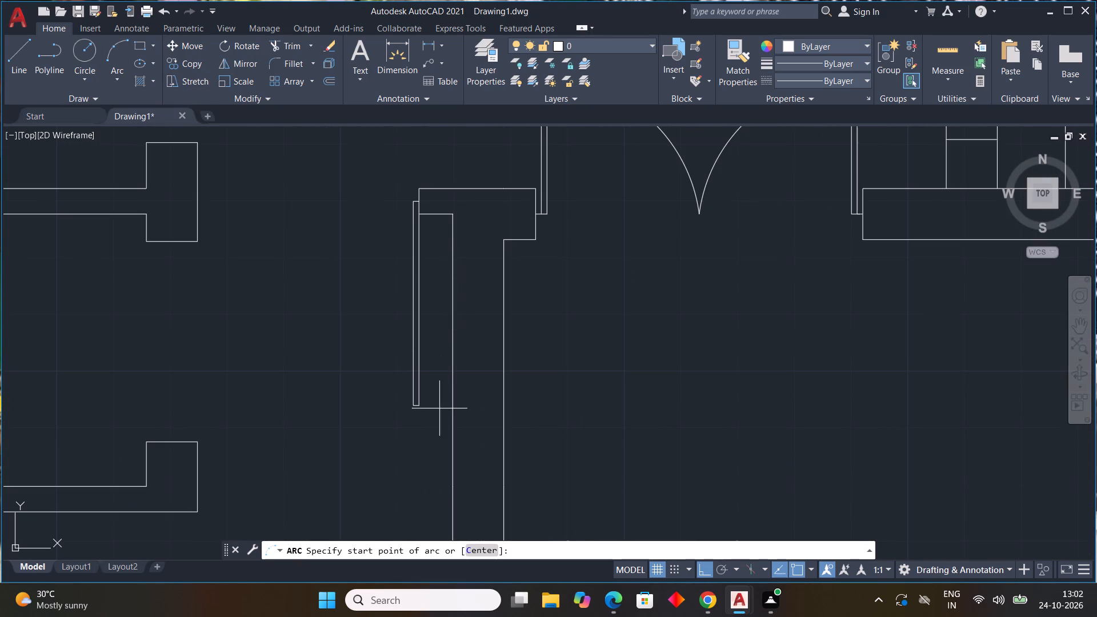
{"action": "left_click", "coordinate": [422, 407]}
{"action": "left_click", "coordinate": [413, 409]}
{"action": "scroll", "coordinate": [331, 341], "scroll_direction": "down", "scroll_amount": 1}
{"action": "middle_click_drag", "start_coordinate": [331, 341], "coordinate": [378, 359]}
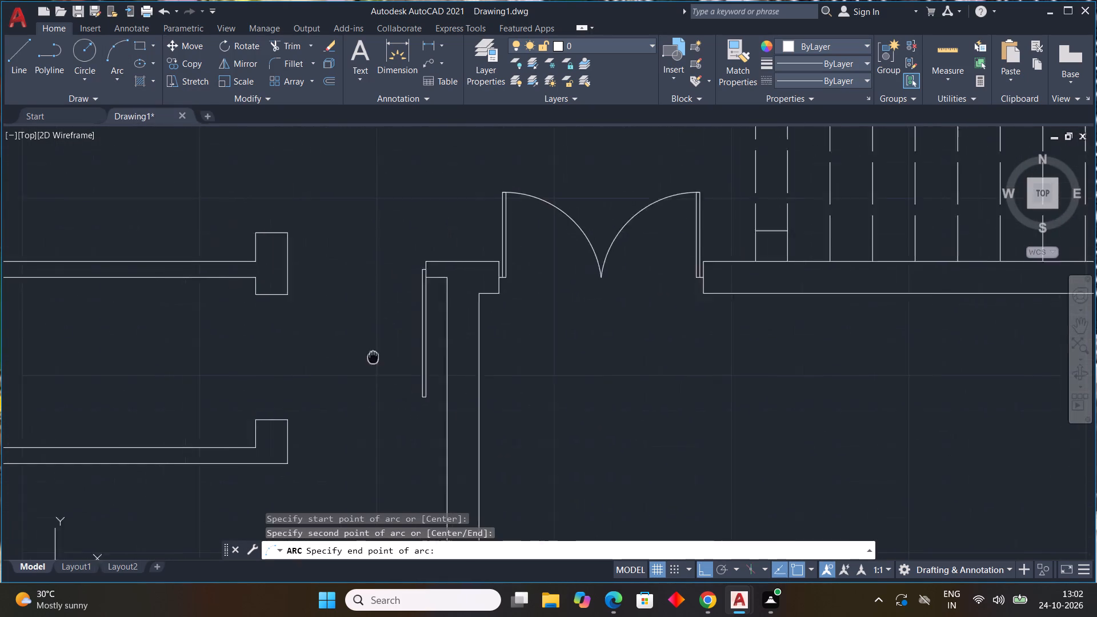
{"action": "middle_click_drag", "start_coordinate": [378, 359], "coordinate": [413, 365]}
{"action": "left_click", "coordinate": [330, 277]}
{"action": "scroll", "coordinate": [455, 338], "scroll_direction": "down", "scroll_amount": 3}
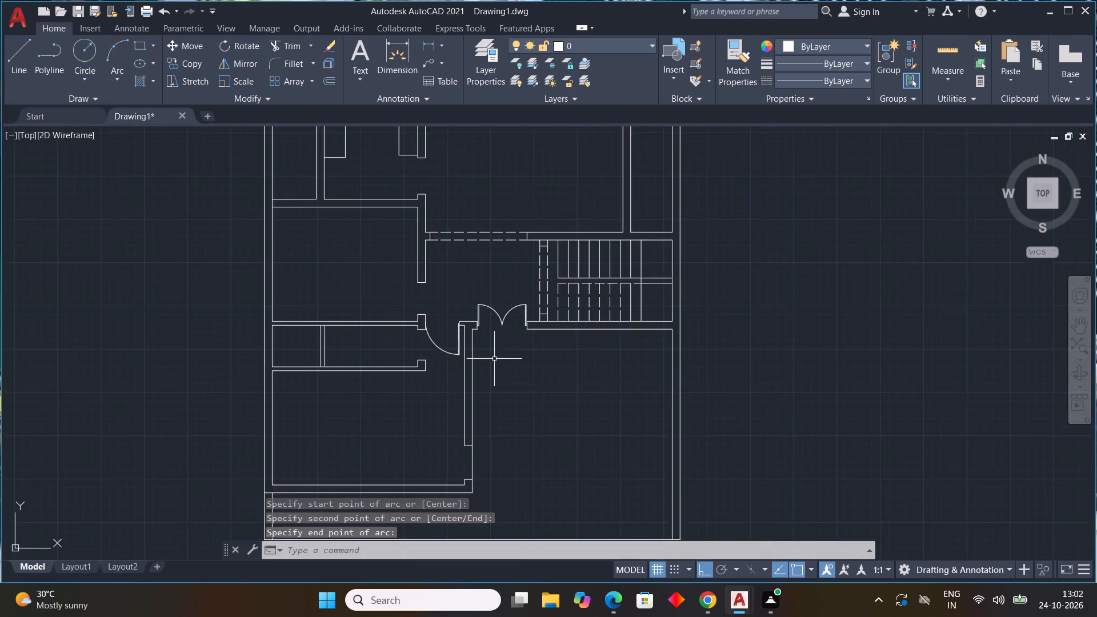
{"action": "middle_click_drag", "start_coordinate": [498, 359], "coordinate": [580, 339]}
{"action": "key", "text": "Escape"}
{"action": "key", "text": "Escape"}
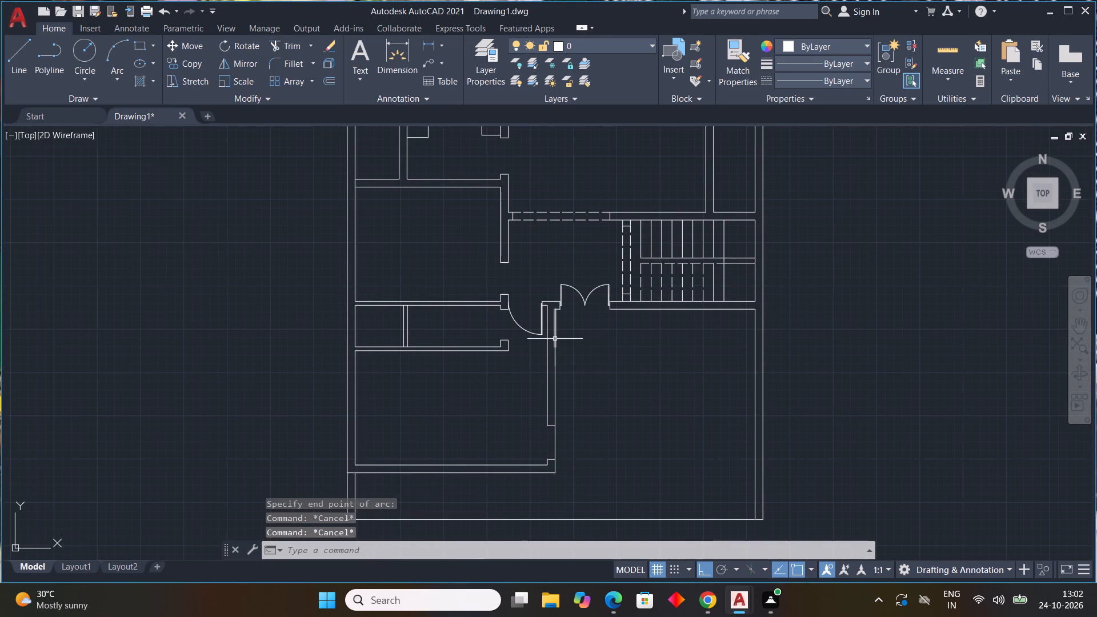
Draw a 1" by 2' door leaf into the narrow room from the midpoint of the upper wall stub's lower end.
{"action": "key", "text": "l"}
{"action": "key", "text": "space"}
{"action": "scroll", "coordinate": [494, 314], "scroll_direction": "up", "scroll_amount": 3}
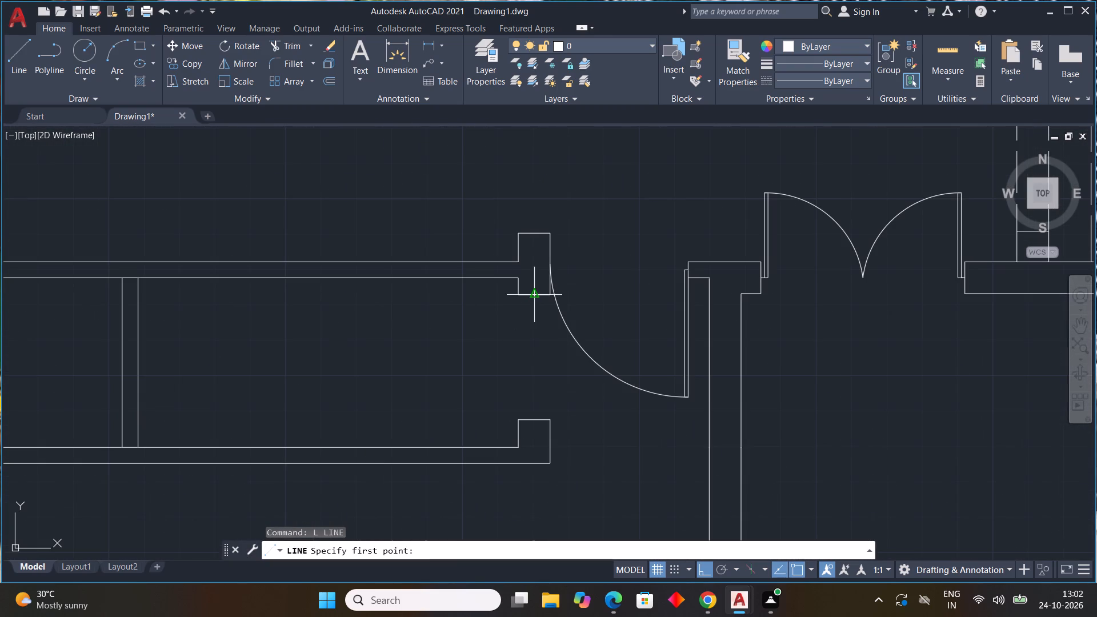
{"action": "left_click", "coordinate": [537, 298]}
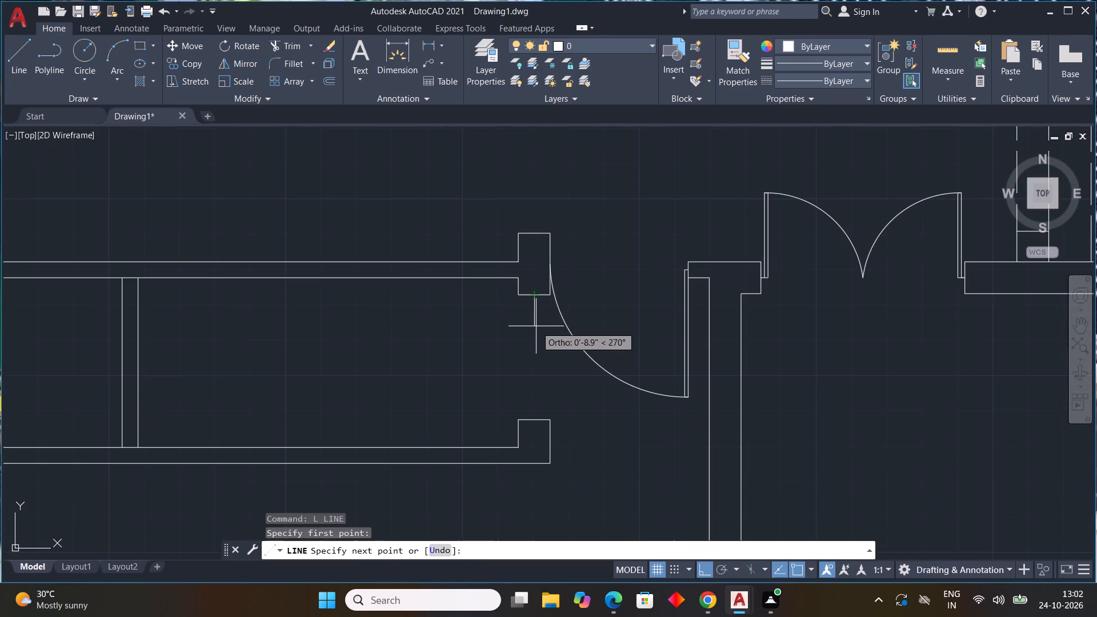
{"action": "key", "text": "1"}
{"action": "key", "text": "shift+quotedbl"}
{"action": "key", "text": "Return"}
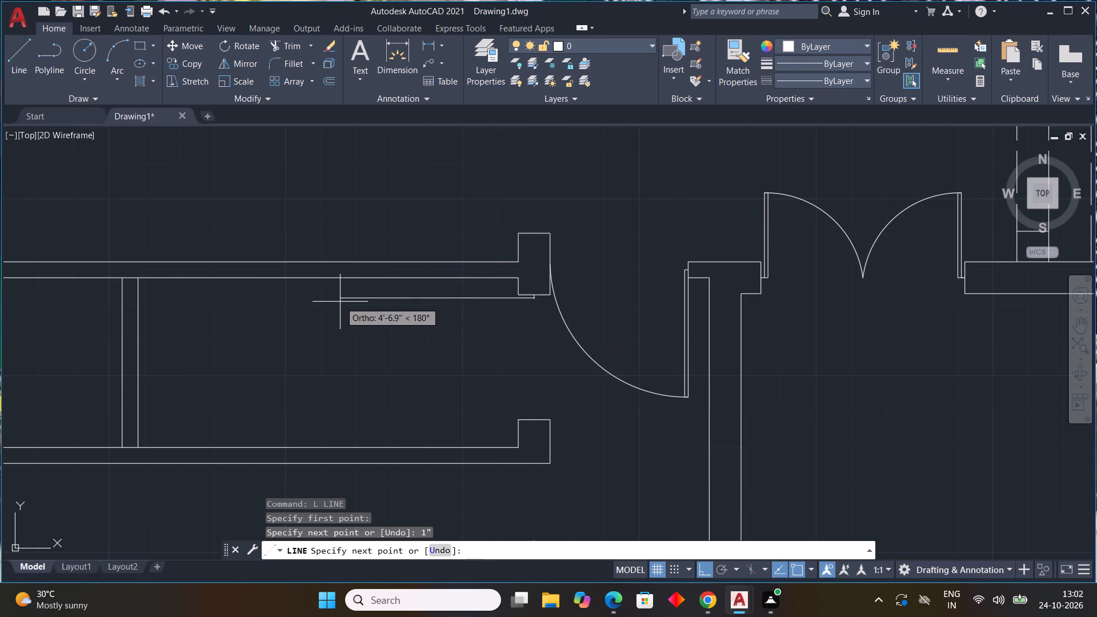
{"action": "key", "text": "2"}
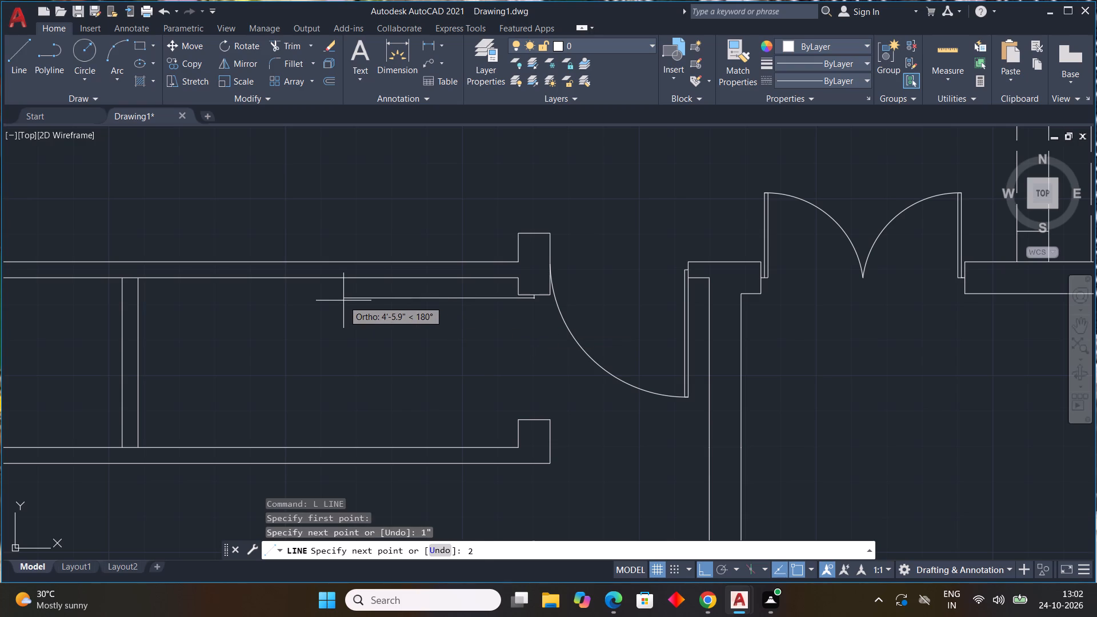
{"action": "key", "text": "apostrophe"}
{"action": "key", "text": "Return"}
{"action": "key", "text": "1"}
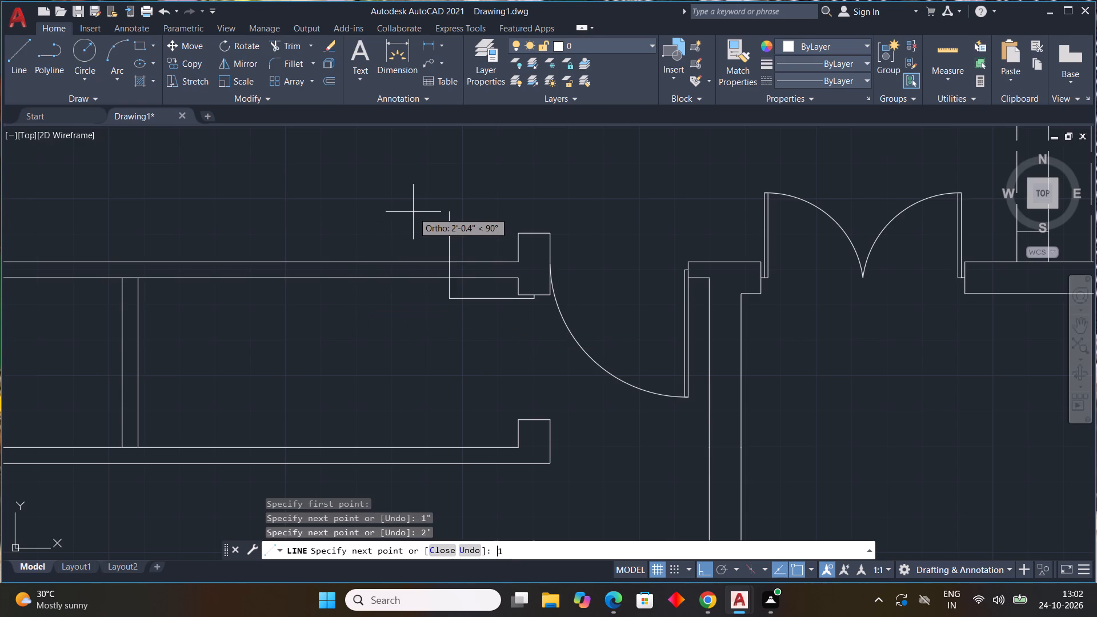
{"action": "key", "text": "shift+quotedbl"}
{"action": "key", "text": "Return"}
{"action": "scroll", "coordinate": [501, 299], "scroll_direction": "up", "scroll_amount": 3}
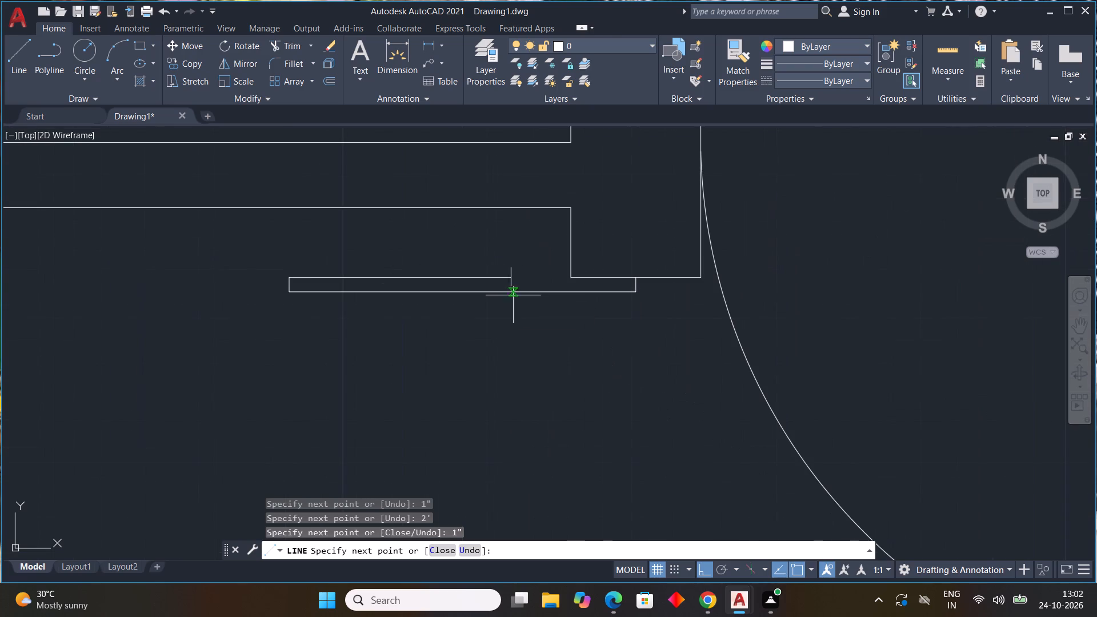
{"action": "left_click", "coordinate": [568, 277]}
{"action": "key", "text": "Escape"}
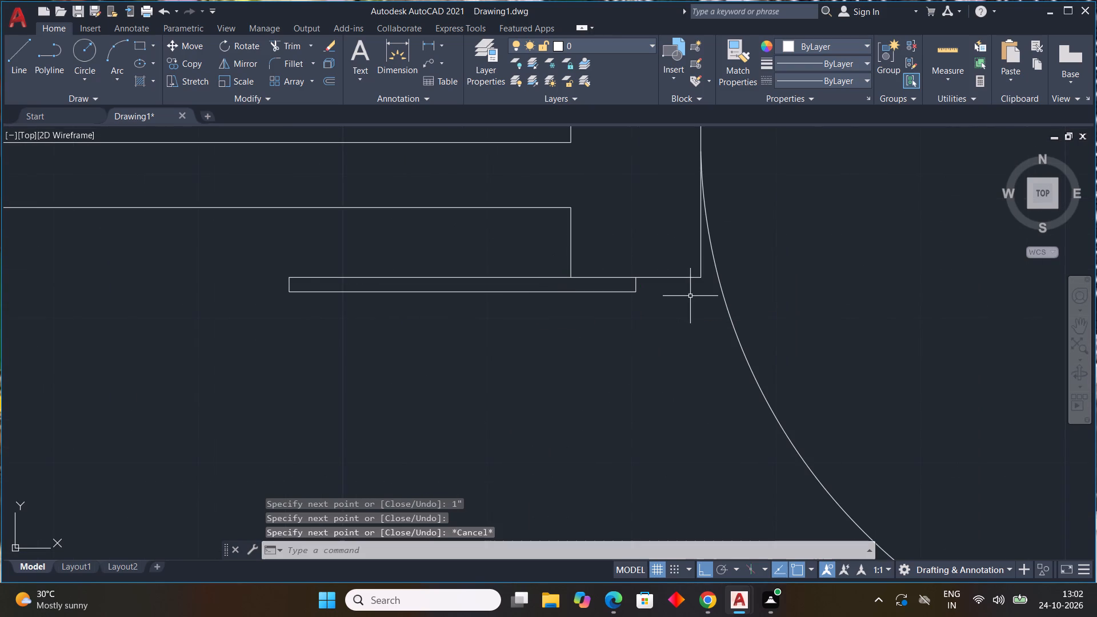
Draw a 3-Point arc through the outer corners of the 2' leaf, ending at the midpoint of the lower wall stub's top edge.
{"action": "left_click", "coordinate": [127, 82]}
{"action": "left_click", "coordinate": [130, 98]}
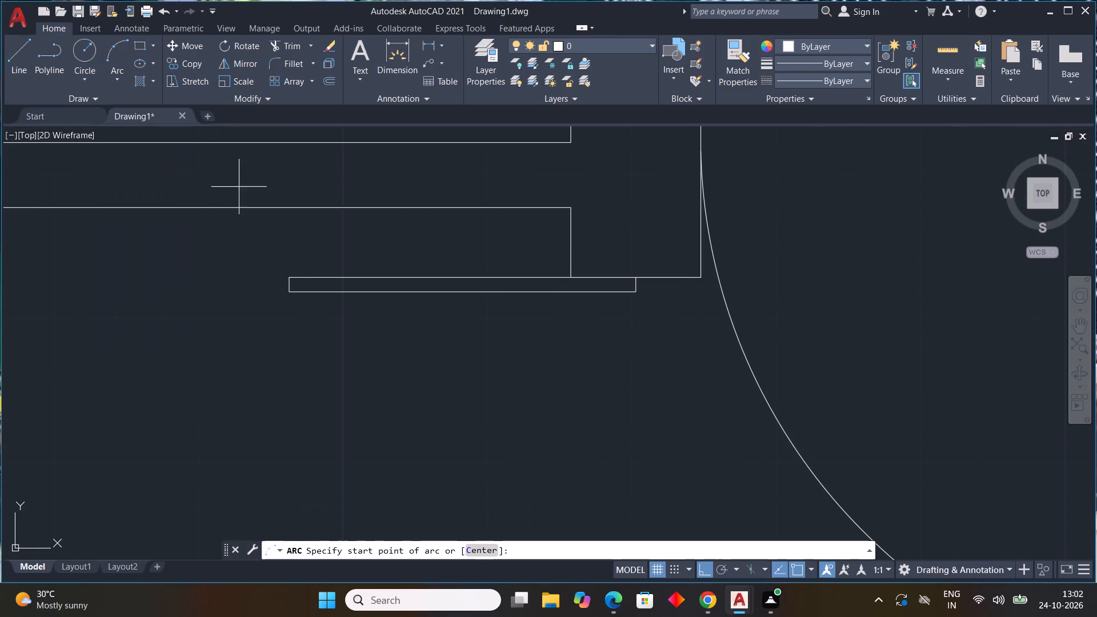
{"action": "left_click", "coordinate": [290, 280]}
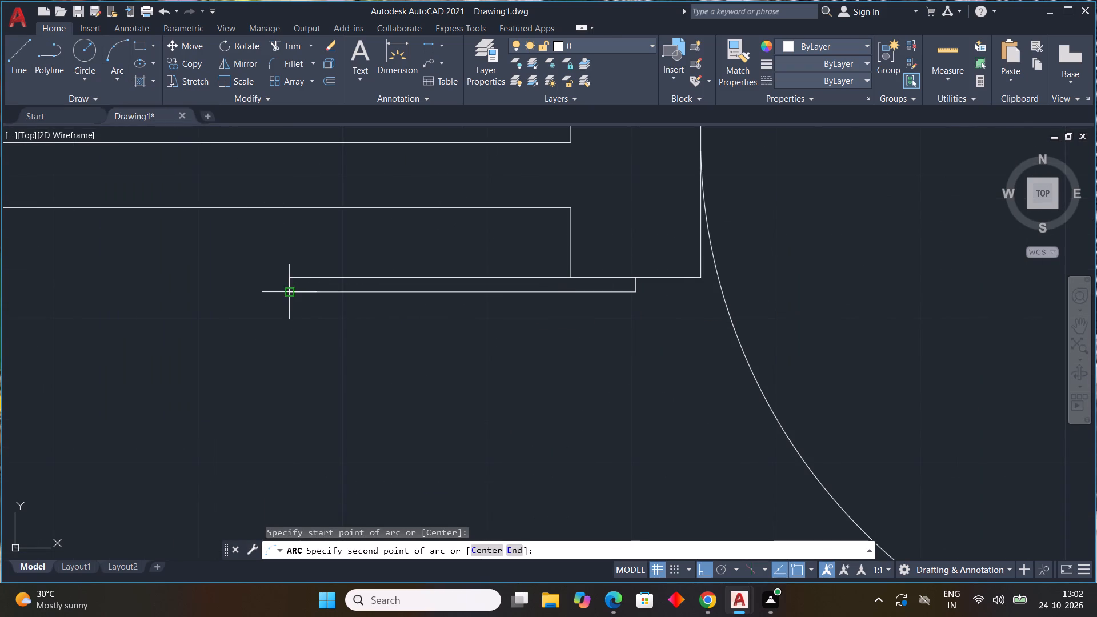
{"action": "left_click", "coordinate": [286, 291]}
{"action": "scroll", "coordinate": [413, 319], "scroll_direction": "down", "scroll_amount": 3}
{"action": "middle_click_drag", "start_coordinate": [413, 322], "coordinate": [422, 266]}
{"action": "left_click", "coordinate": [477, 380]}
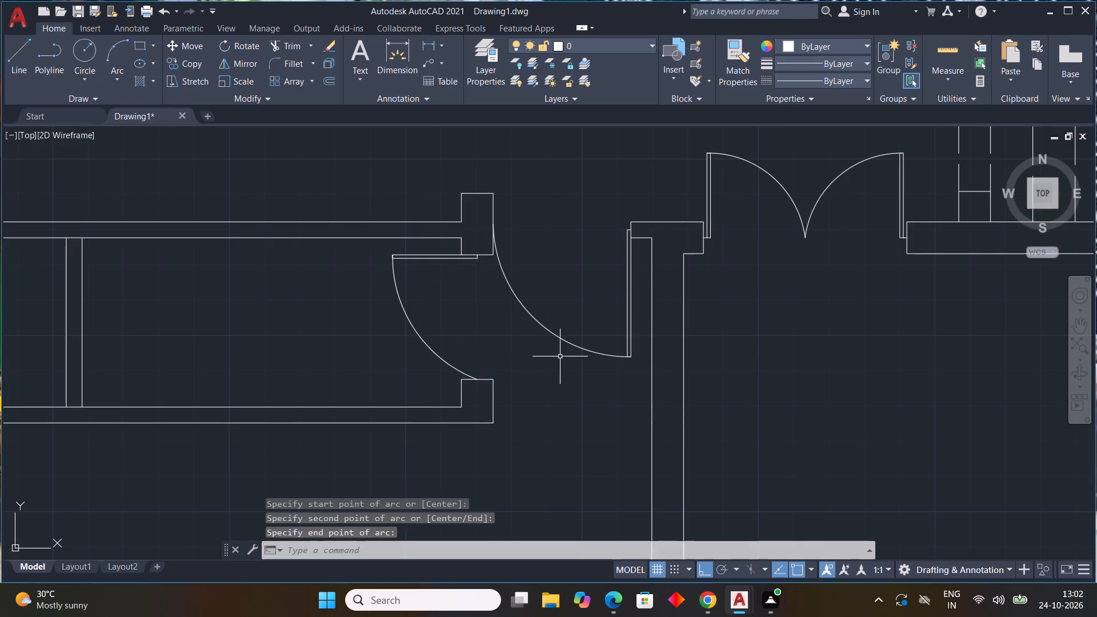
{"action": "scroll", "coordinate": [560, 356], "scroll_direction": "down", "scroll_amount": 4}
{"action": "middle_click_drag", "start_coordinate": [567, 373], "coordinate": [556, 320]}
{"action": "key", "text": "Escape"}
{"action": "key", "text": "Escape"}
{"action": "key", "text": "Escape"}
{"action": "key", "text": "Escape"}
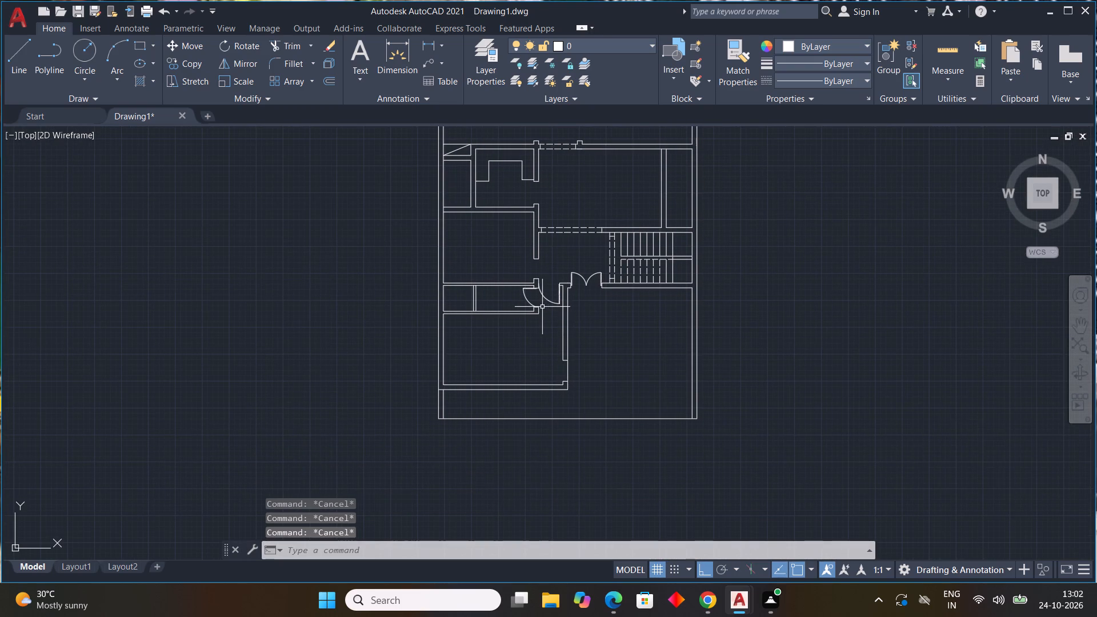
Draw a 1" by 3' door leaf into the lower room, 1" above the midpoint of the wall stub's top edge at the bottom-right corner.
{"action": "middle_click_drag", "start_coordinate": [558, 371], "coordinate": [538, 274]}
{"action": "middle_click", "coordinate": [537, 270]}
{"action": "scroll", "coordinate": [540, 267], "scroll_direction": "up", "scroll_amount": 4}
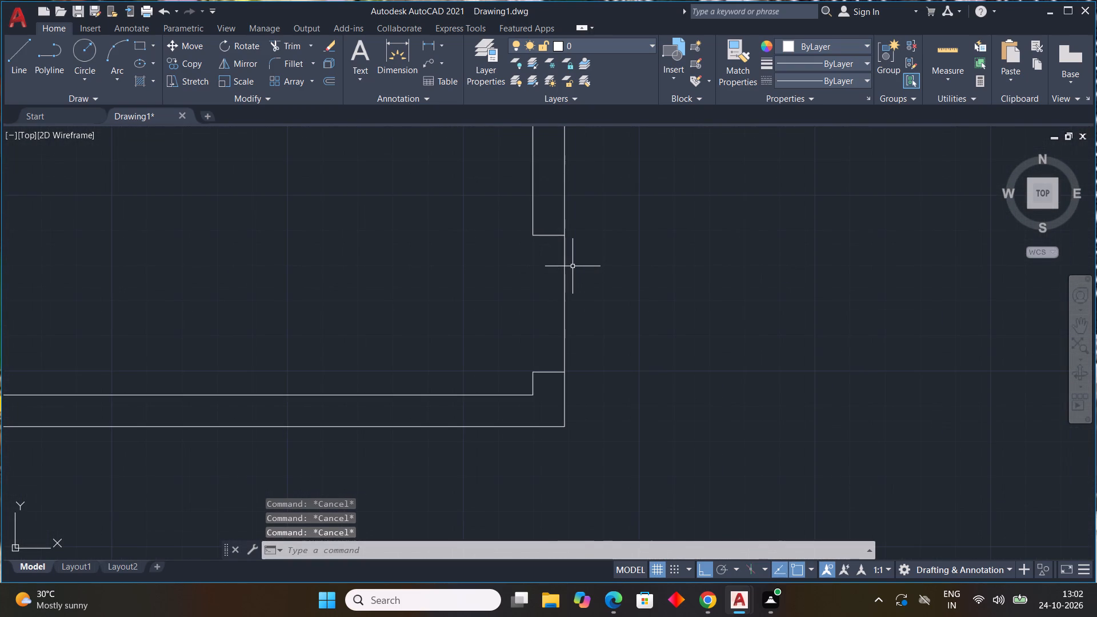
{"action": "key", "text": "l"}
{"action": "key", "text": "space"}
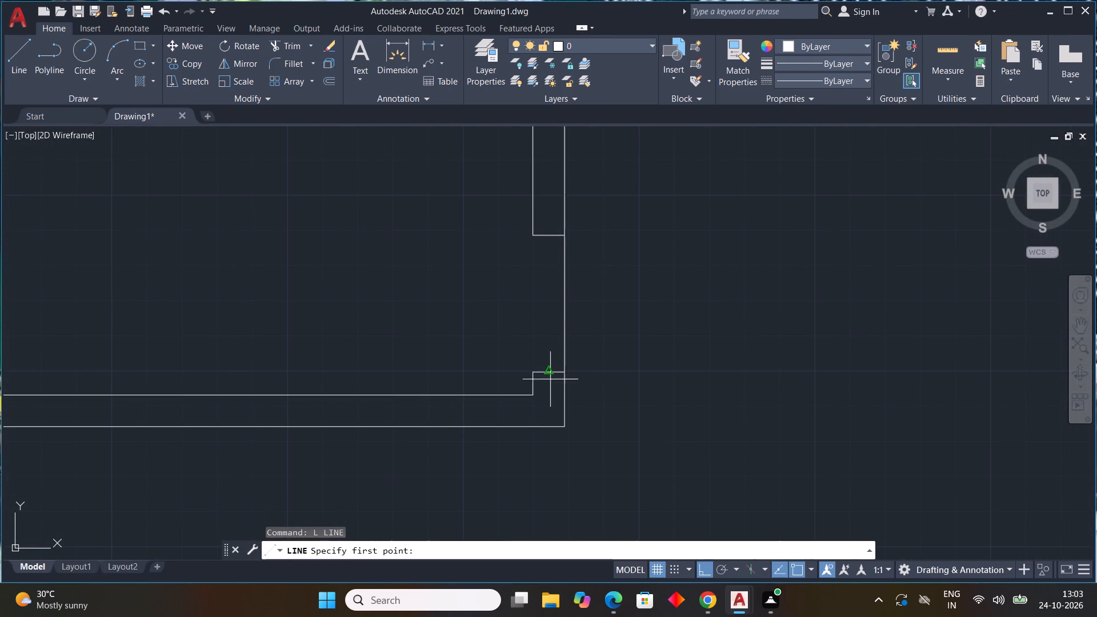
{"action": "left_click", "coordinate": [544, 372]}
{"action": "key", "text": "1"}
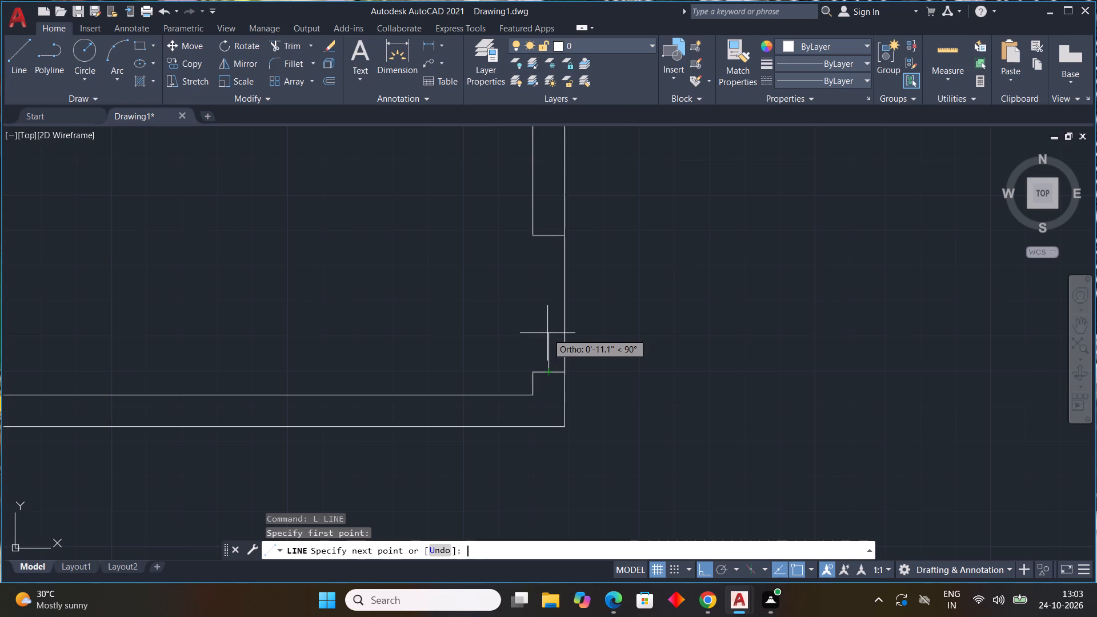
{"action": "key", "text": "shift+quotedbl"}
{"action": "key", "text": "Return"}
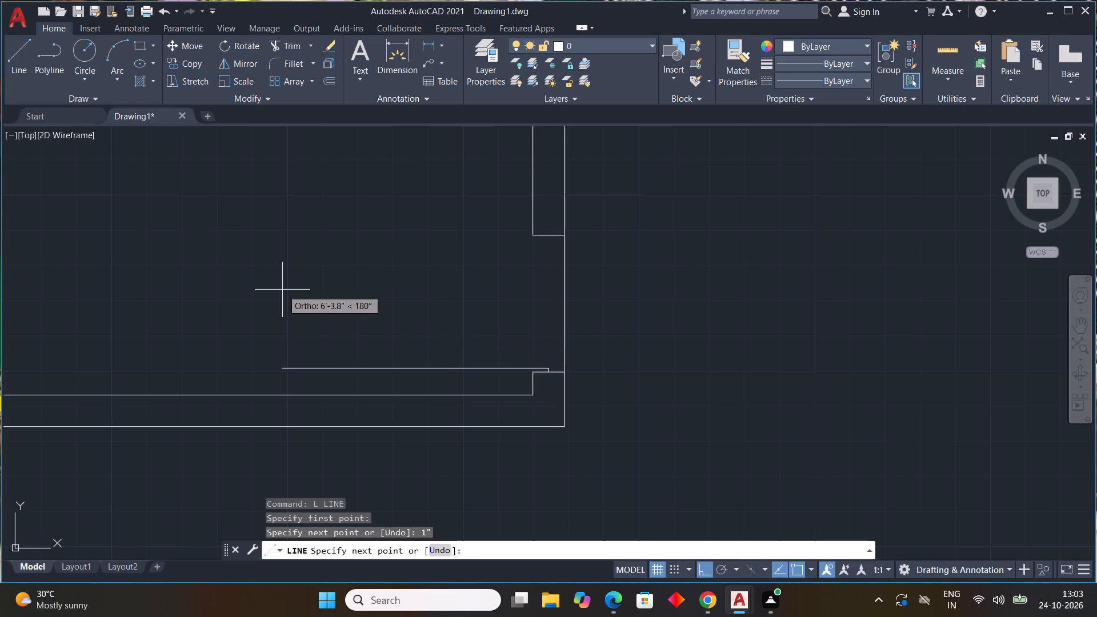
{"action": "key", "text": "3"}
{"action": "key", "text": "apostrophe"}
{"action": "key", "text": "Return"}
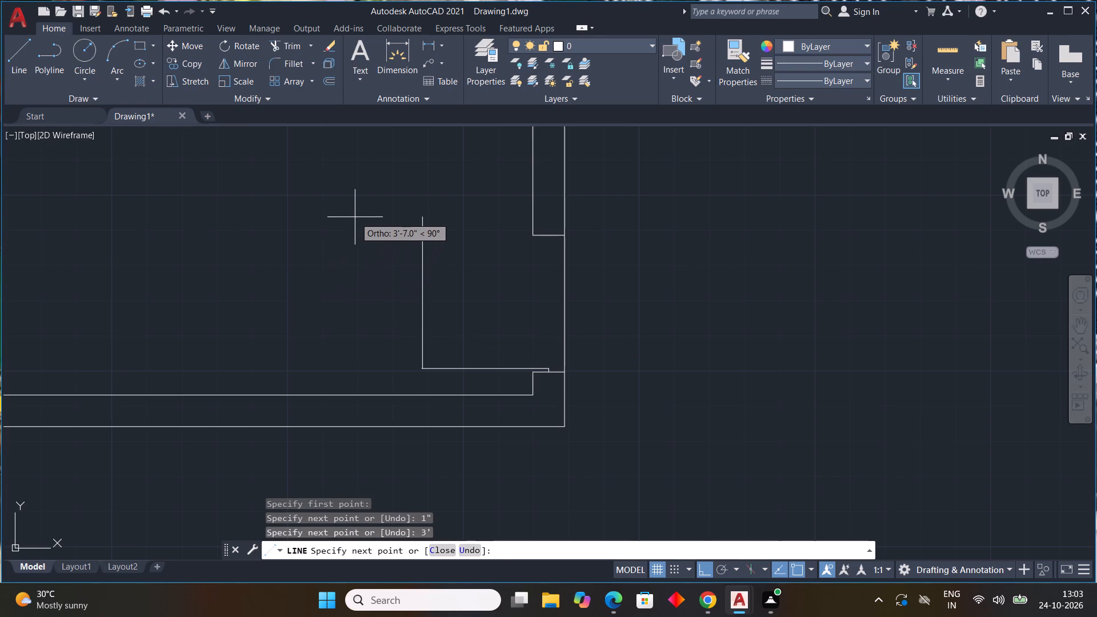
{"action": "key", "text": "1"}
{"action": "key", "text": "shift+quotedbl"}
{"action": "key", "text": "Return"}
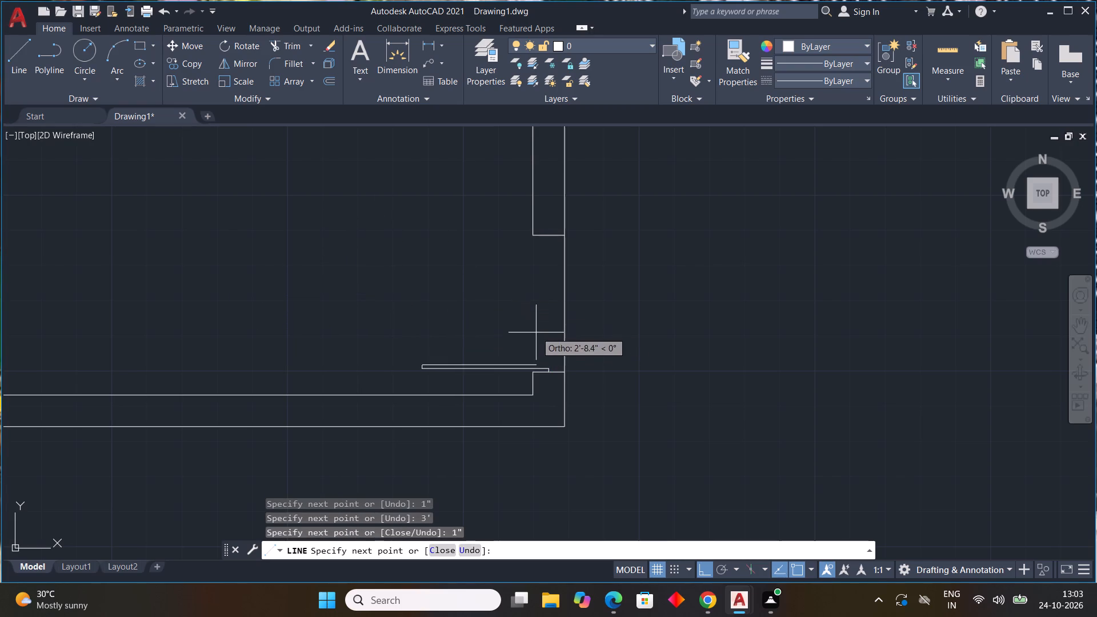
{"action": "scroll", "coordinate": [553, 370], "scroll_direction": "up", "scroll_amount": 3}
{"action": "left_click_drag", "start_coordinate": [539, 351], "coordinate": [543, 373]}
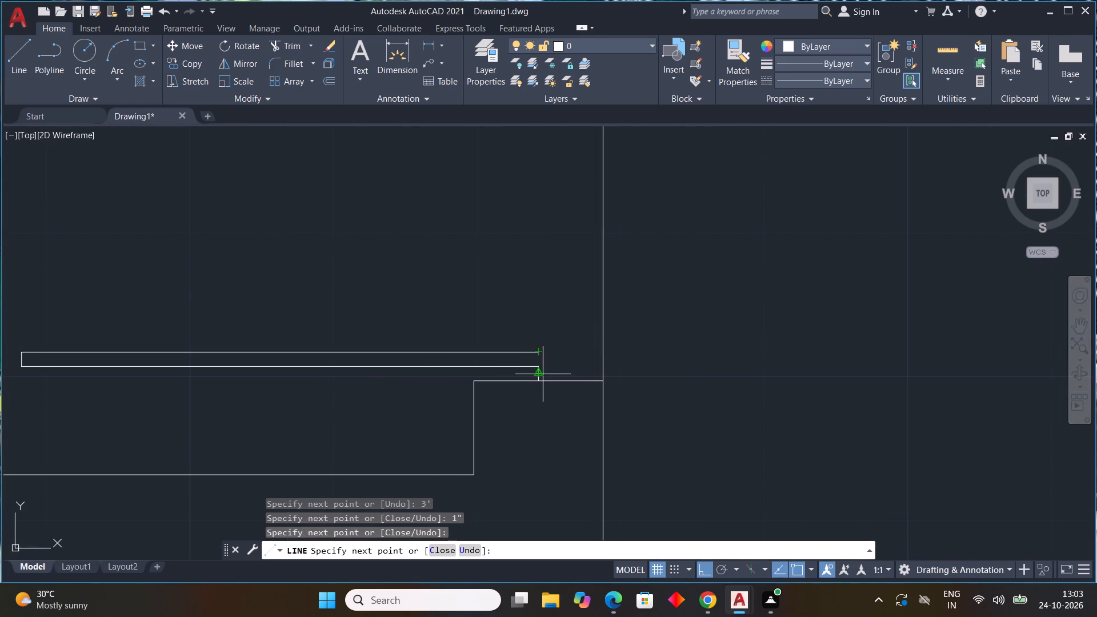
{"action": "left_click", "coordinate": [537, 365]}
{"action": "key", "text": "Escape"}
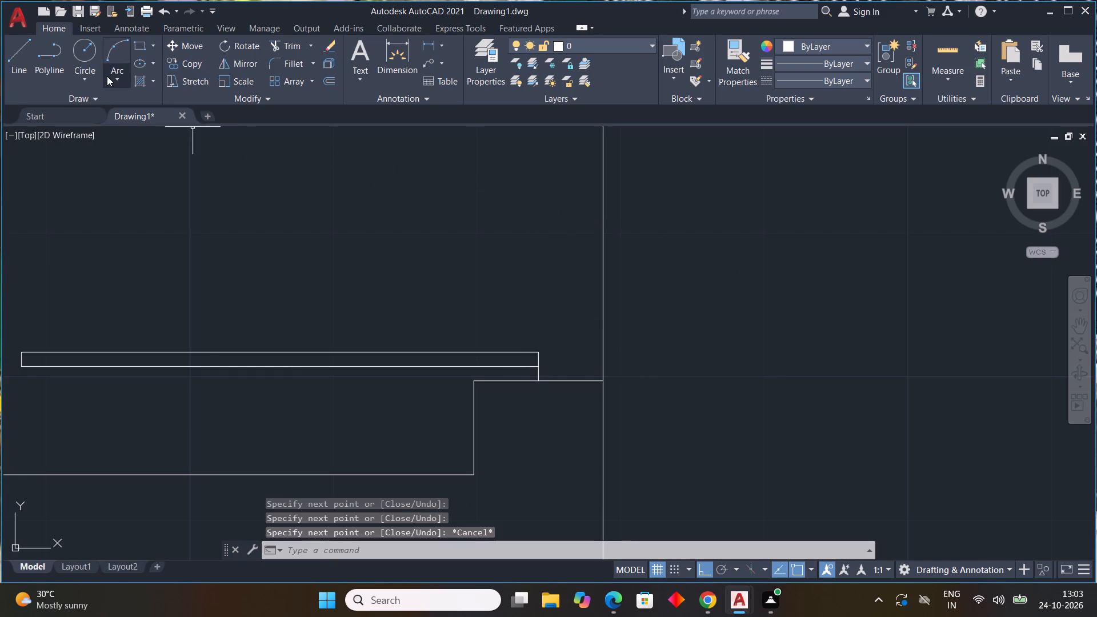
Draw a 3-Point arc through the outer corners of the 3' leaf, ending at the midpoint of the upper wall's lower end.
{"action": "left_click", "coordinate": [107, 76]}
{"action": "left_click", "coordinate": [114, 106]}
{"action": "middle_click_drag", "start_coordinate": [374, 237], "coordinate": [511, 230]}
{"action": "scroll", "coordinate": [418, 259], "scroll_direction": "down", "scroll_amount": 2}
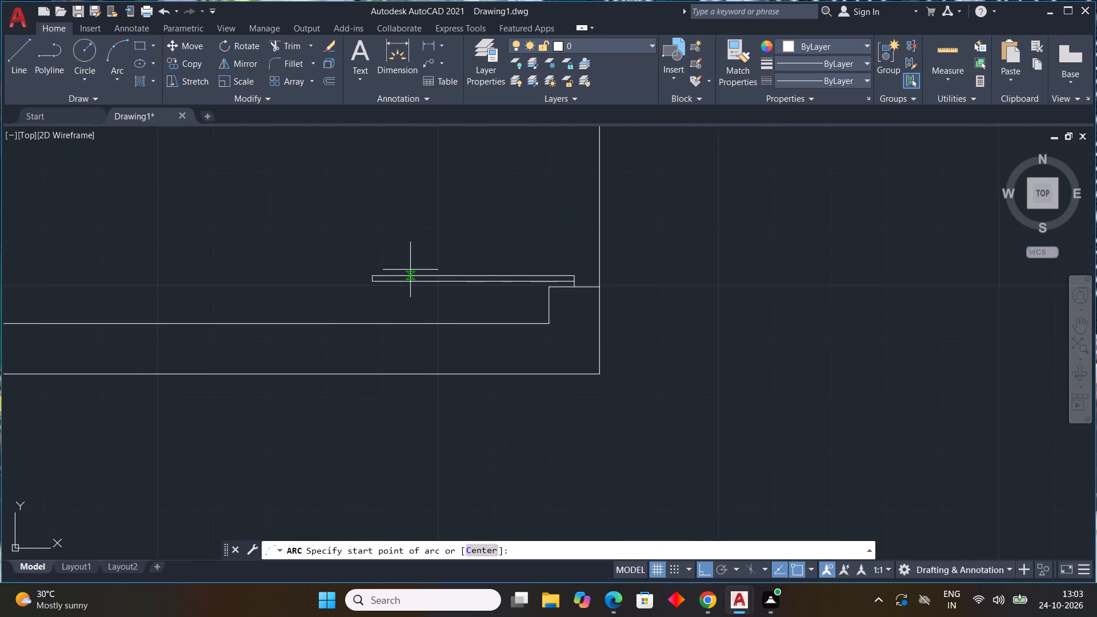
{"action": "left_click", "coordinate": [374, 285]}
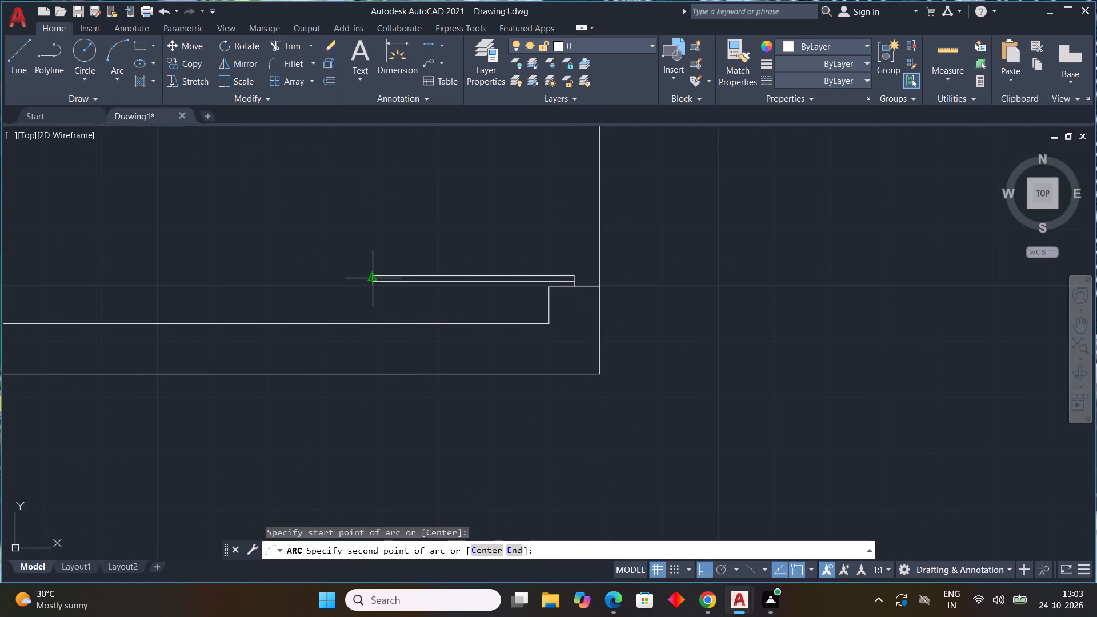
{"action": "scroll", "coordinate": [373, 277], "scroll_direction": "up", "scroll_amount": 3}
{"action": "left_click", "coordinate": [363, 270]}
{"action": "scroll", "coordinate": [424, 237], "scroll_direction": "down", "scroll_amount": 4}
{"action": "middle_click_drag", "start_coordinate": [424, 237], "coordinate": [397, 277]}
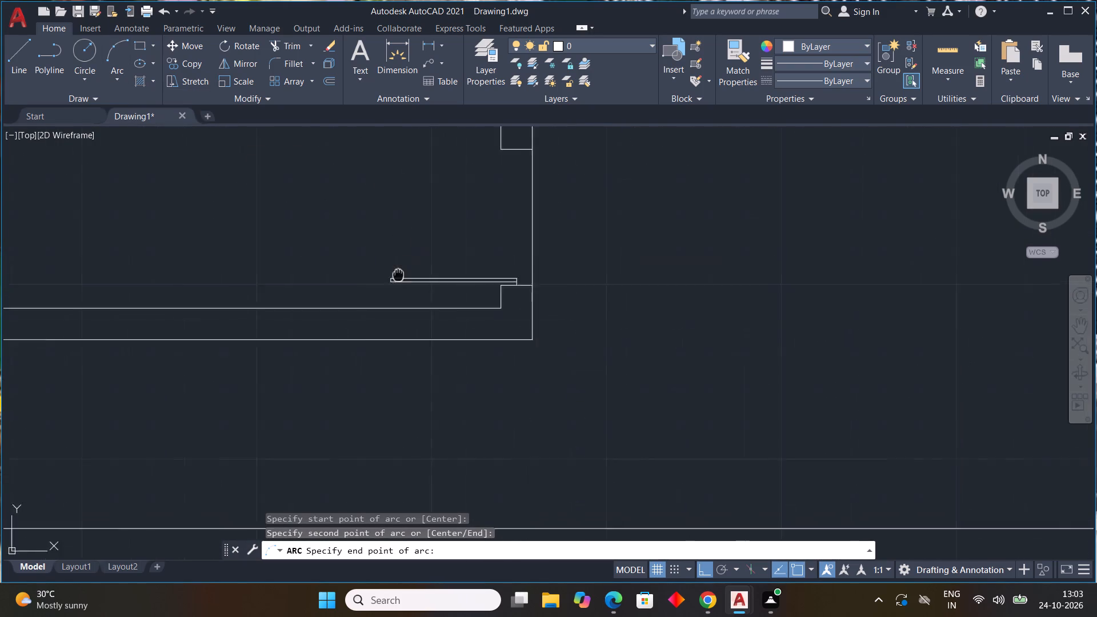
{"action": "middle_click_drag", "start_coordinate": [397, 277], "coordinate": [356, 335]}
{"action": "left_click", "coordinate": [477, 212]}
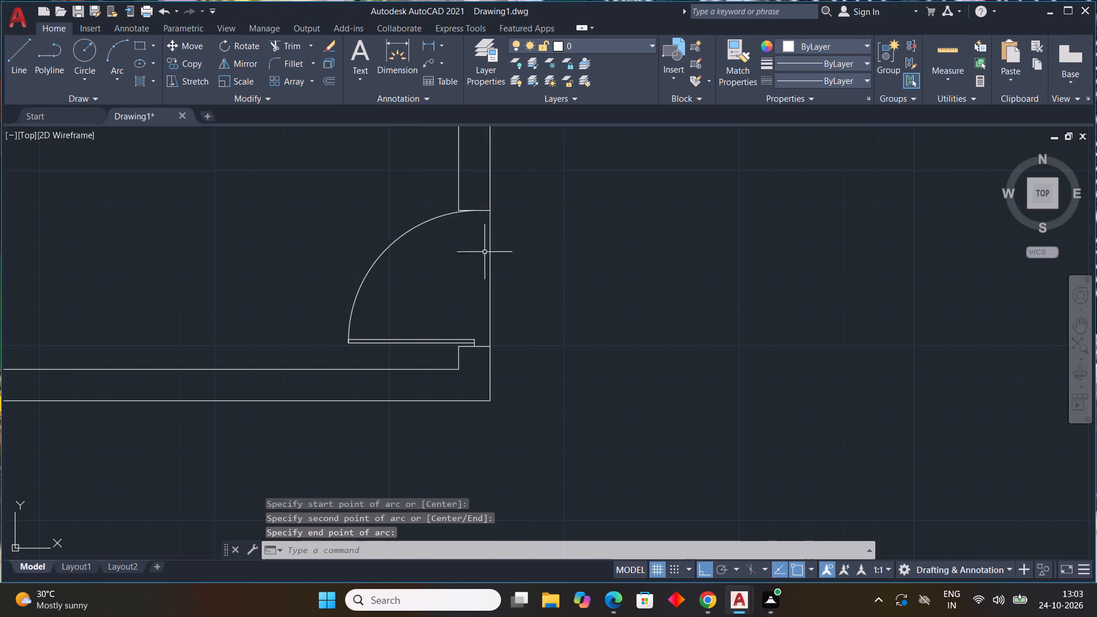
{"action": "scroll", "coordinate": [487, 258], "scroll_direction": "down", "scroll_amount": 7}
{"action": "middle_click_drag", "start_coordinate": [517, 275], "coordinate": [525, 296]}
{"action": "scroll", "coordinate": [534, 277], "scroll_direction": "up", "scroll_amount": 3}
{"action": "key", "text": "Escape"}
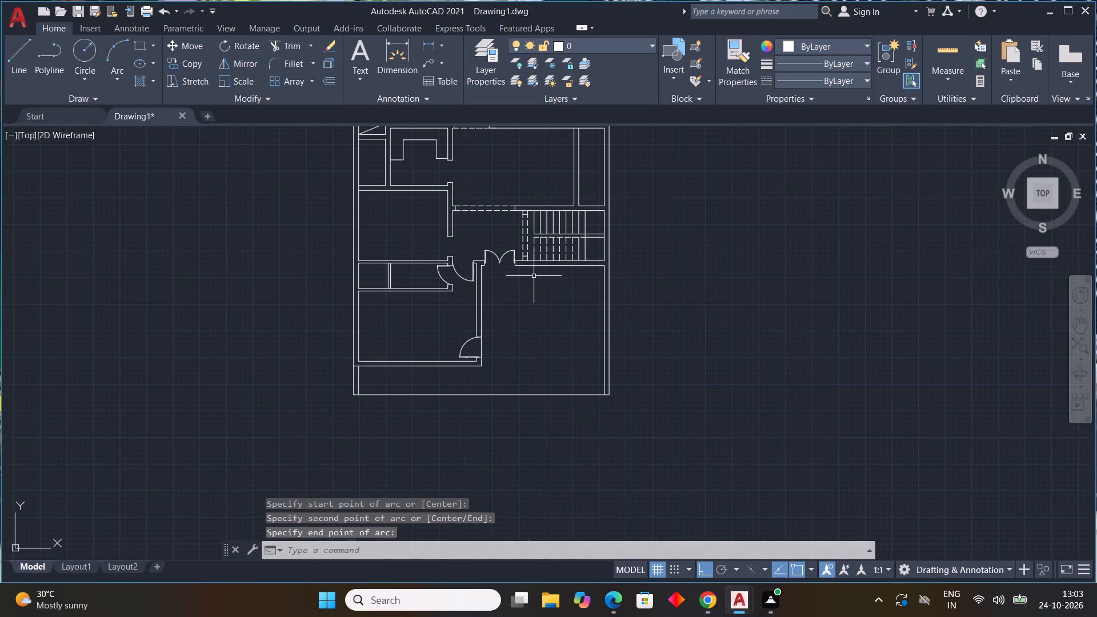
{"action": "key", "text": "Escape"}
{"action": "key", "text": "Escape"}
{"action": "key", "text": "Escape"}
{"action": "key", "text": "Escape"}
{"action": "key", "text": "Escape"}
Delete the short inner vertical wall line below the lower room at the plan's bottom-left corner.
{"action": "middle_click_drag", "start_coordinate": [534, 273], "coordinate": [592, 273]}
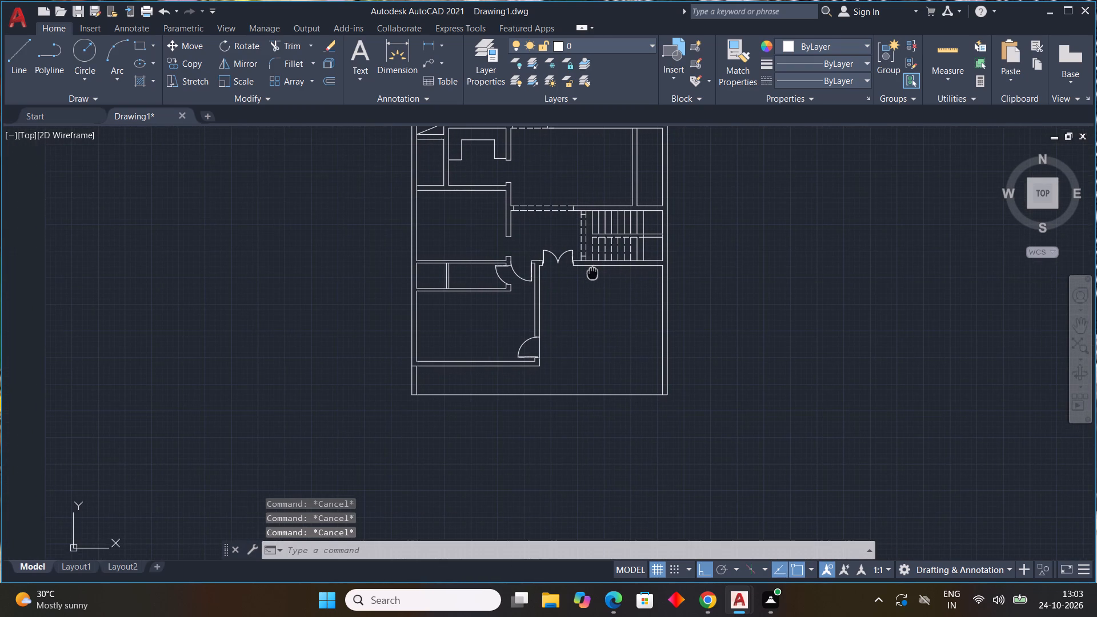
{"action": "middle_click_drag", "start_coordinate": [592, 273], "coordinate": [595, 261]}
{"action": "scroll", "coordinate": [595, 259], "scroll_direction": "down", "scroll_amount": 1}
{"action": "scroll", "coordinate": [486, 330], "scroll_direction": "up", "scroll_amount": 4}
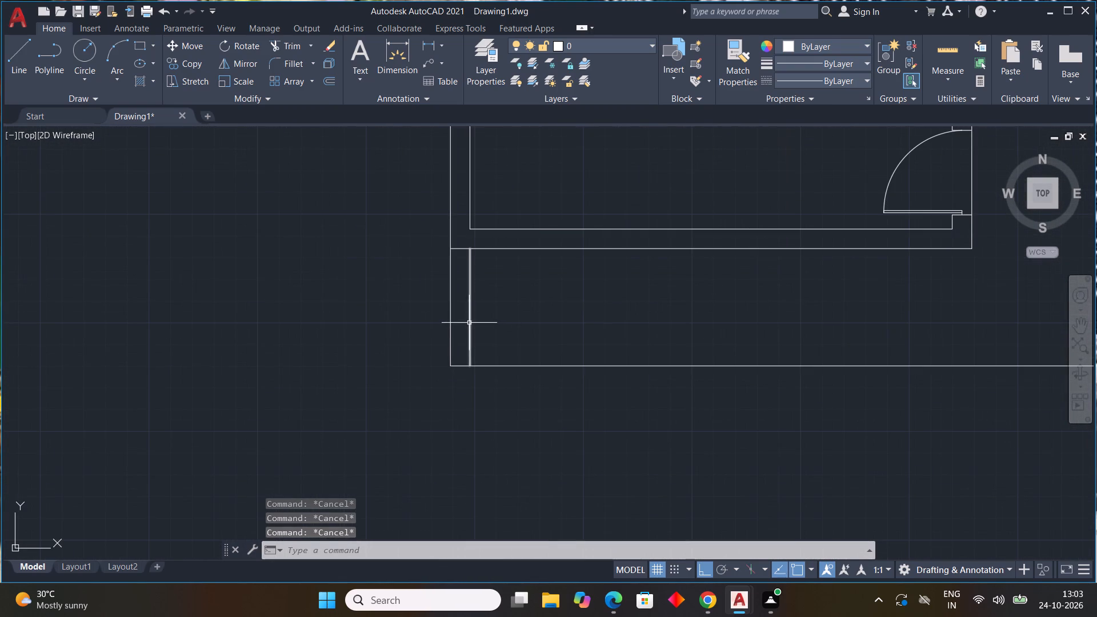
{"action": "left_click", "coordinate": [469, 323]}
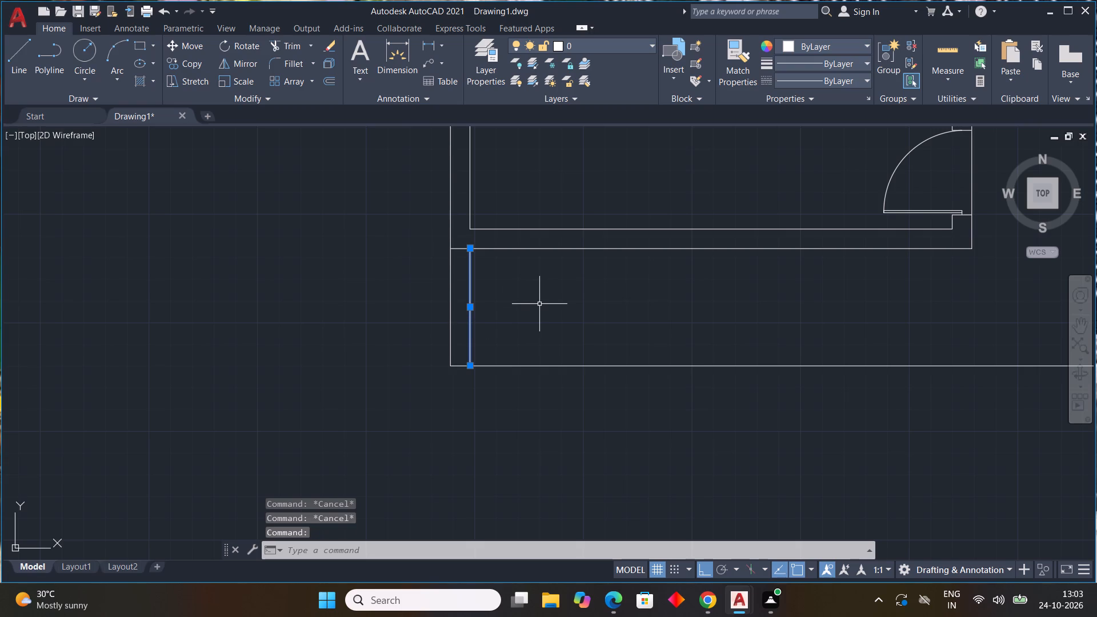
{"action": "key", "text": "Delete"}
Draw a thinner inner wall line below the lower room, about 4'-2" down and 21' right, closing onto the bottom boundary line.
{"action": "type", "text": "L"}
{"action": "key", "text": "space"}
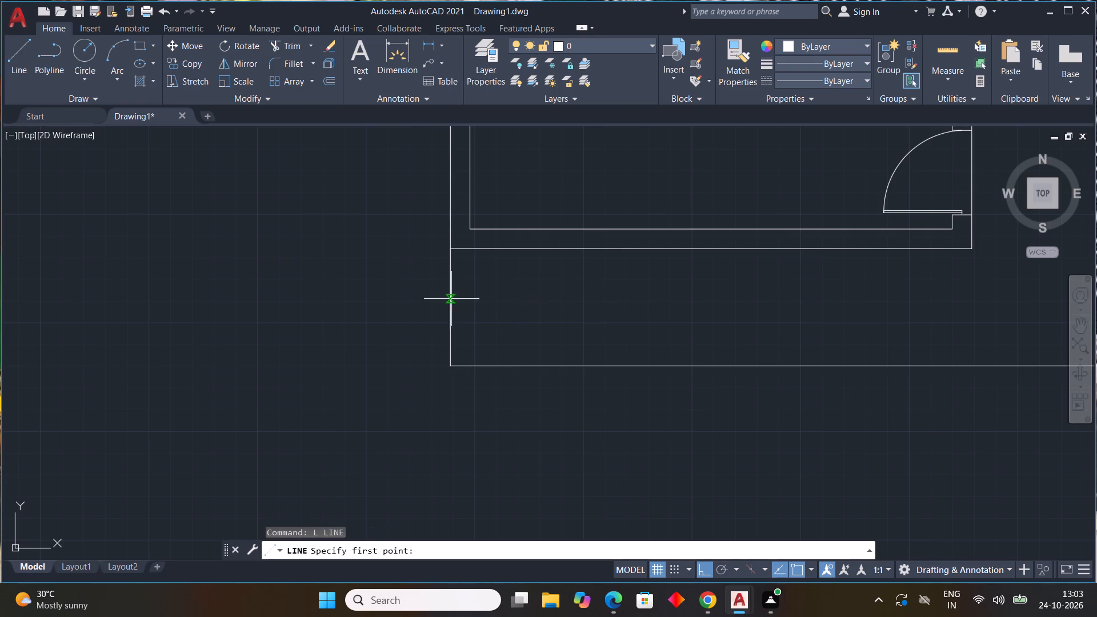
{"action": "left_click", "coordinate": [462, 250]}
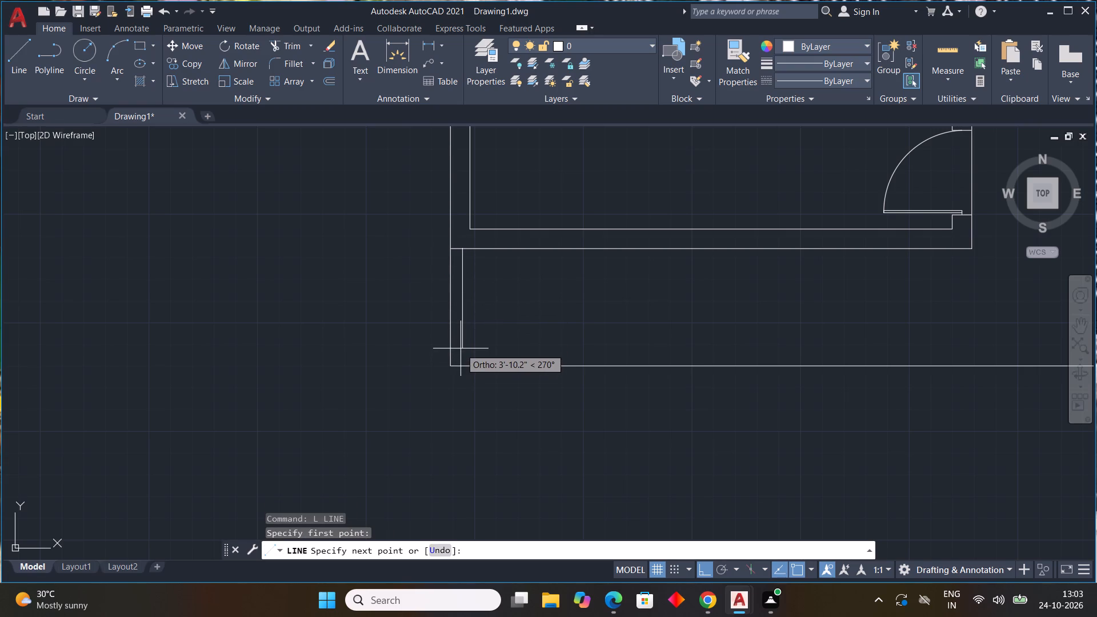
{"action": "middle_click_drag", "start_coordinate": [461, 348], "coordinate": [407, 305]}
{"action": "scroll", "coordinate": [411, 311], "scroll_direction": "up", "scroll_amount": 1}
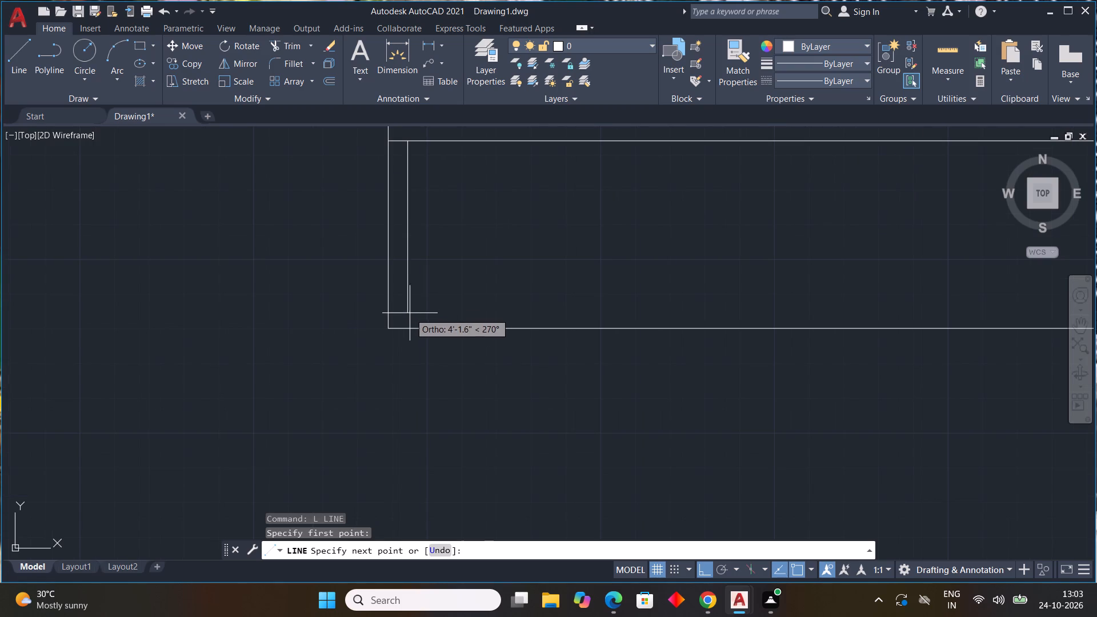
{"action": "left_click", "coordinate": [406, 314]}
{"action": "middle_click_drag", "start_coordinate": [567, 295], "coordinate": [503, 291]}
{"action": "scroll", "coordinate": [552, 294], "scroll_direction": "down", "scroll_amount": 2}
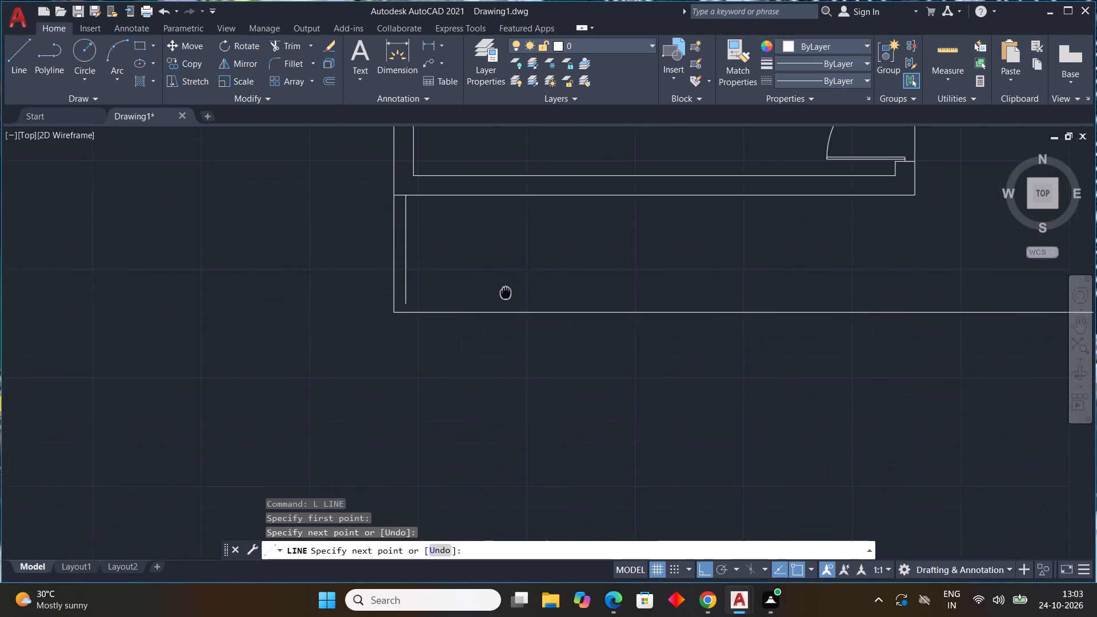
{"action": "middle_click_drag", "start_coordinate": [503, 291], "coordinate": [381, 275]}
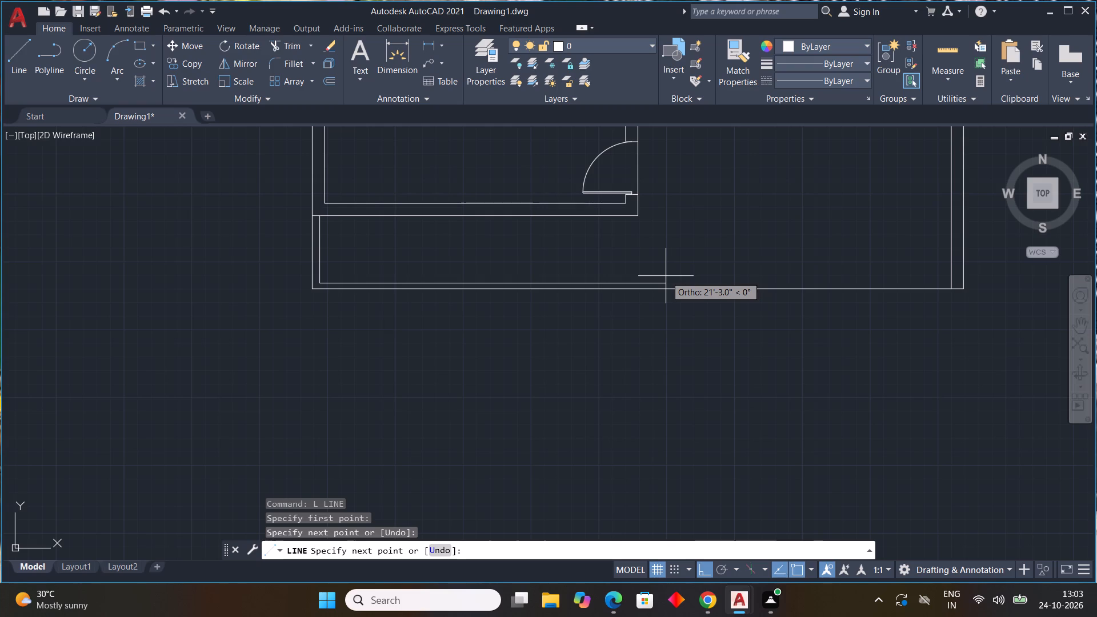
{"action": "left_click", "coordinate": [656, 278]}
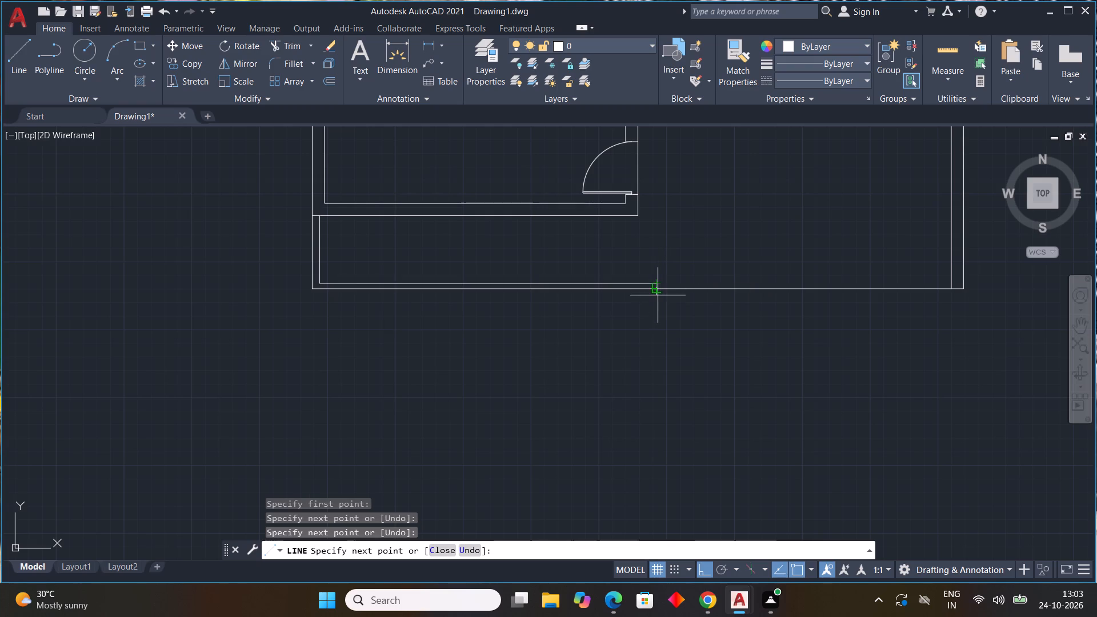
{"action": "left_click", "coordinate": [656, 295]}
{"action": "key", "text": "Escape"}
Draw a threshold line across the double-door opening between the lower corners of its two jambs.
{"action": "scroll", "coordinate": [713, 272], "scroll_direction": "down", "scroll_amount": 2}
{"action": "middle_click_drag", "start_coordinate": [710, 278], "coordinate": [708, 282]}
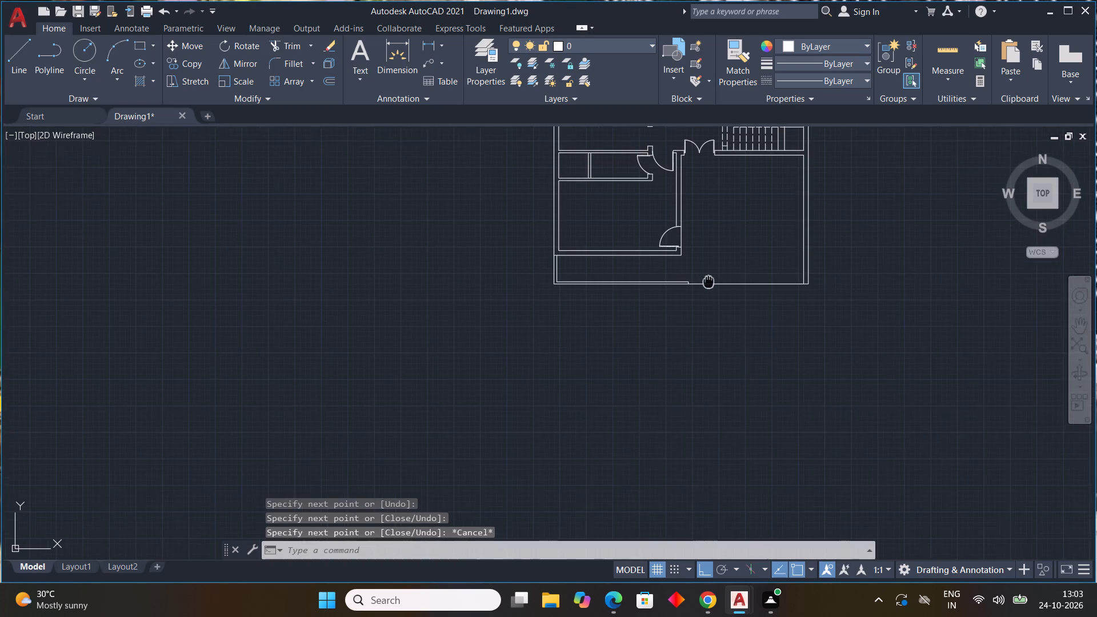
{"action": "middle_click_drag", "start_coordinate": [708, 282], "coordinate": [688, 316]}
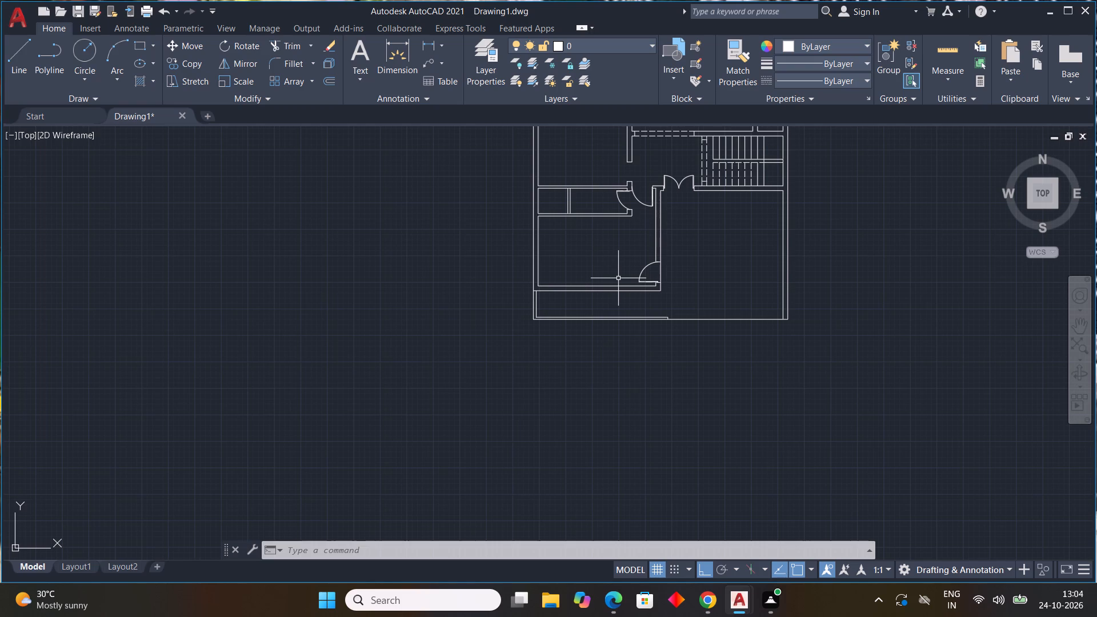
{"action": "scroll", "coordinate": [618, 278], "scroll_direction": "down", "scroll_amount": 3}
{"action": "middle_click_drag", "start_coordinate": [679, 263], "coordinate": [693, 287]}
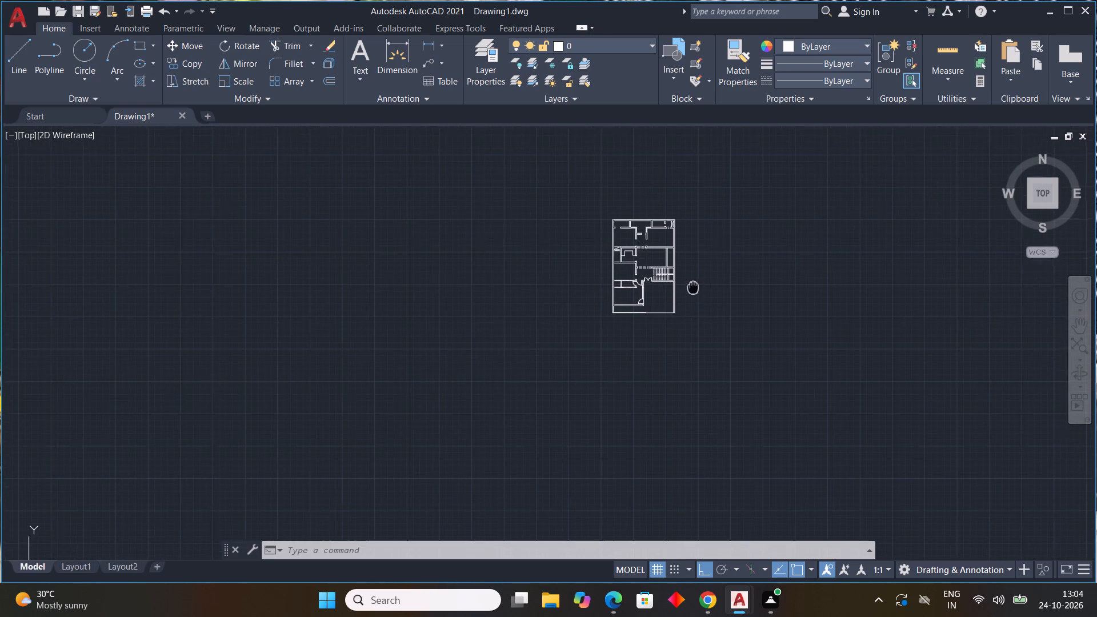
{"action": "middle_click_drag", "start_coordinate": [693, 287], "coordinate": [694, 287]}
{"action": "scroll", "coordinate": [659, 284], "scroll_direction": "up", "scroll_amount": 2}
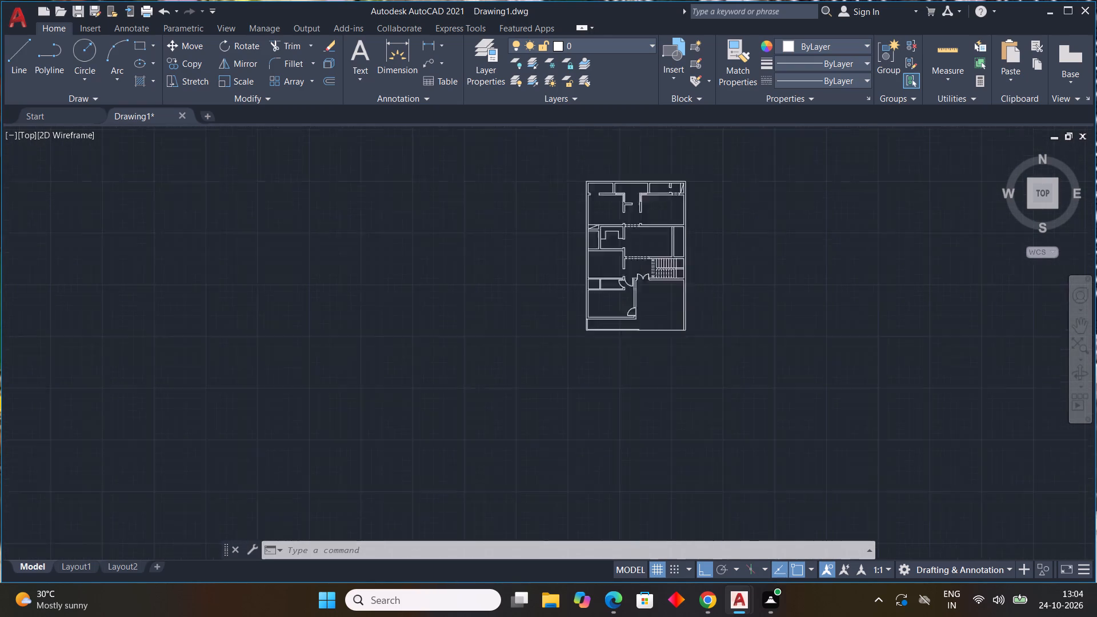
{"action": "scroll", "coordinate": [659, 284], "scroll_direction": "up", "scroll_amount": 3}
{"action": "type", "text": "L"}
{"action": "key", "text": "space"}
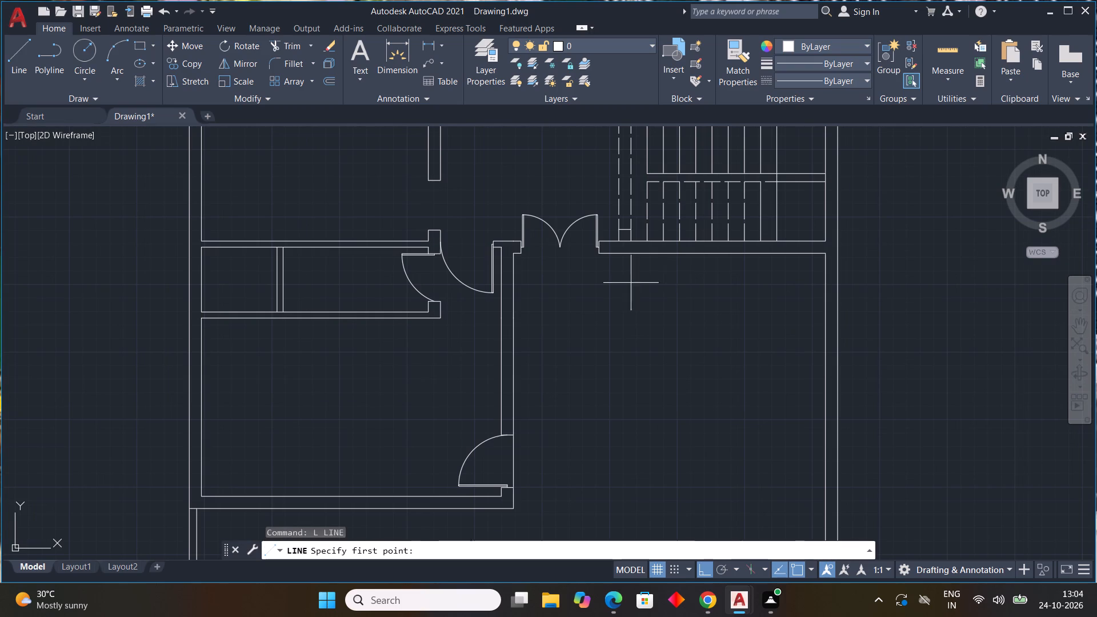
{"action": "scroll", "coordinate": [595, 265], "scroll_direction": "up", "scroll_amount": 2}
{"action": "left_click", "coordinate": [419, 241]}
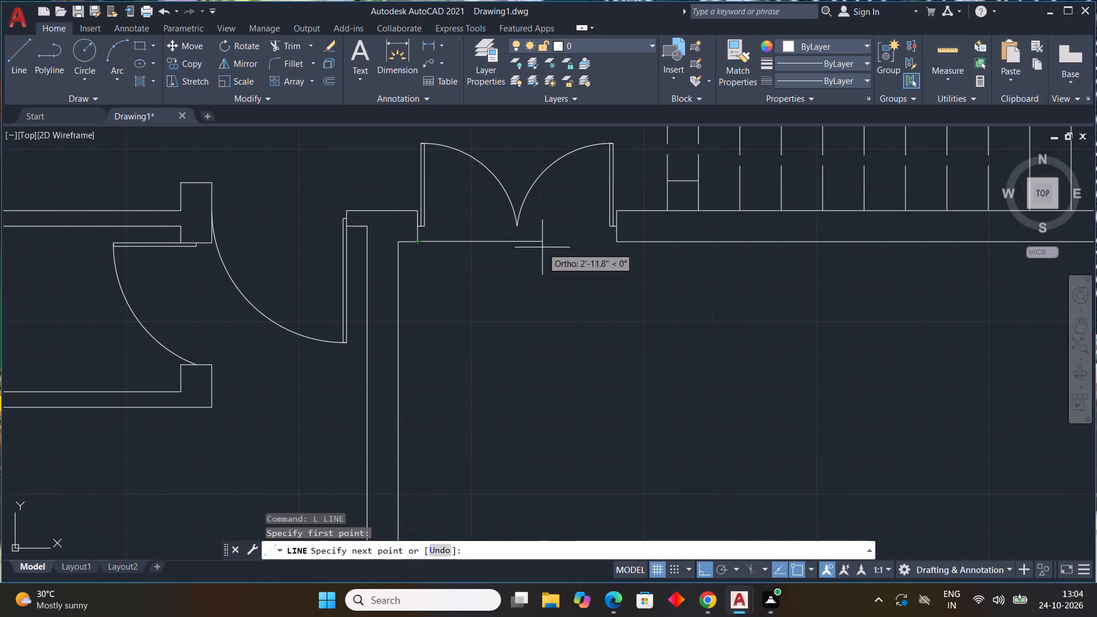
{"action": "left_click", "coordinate": [617, 244]}
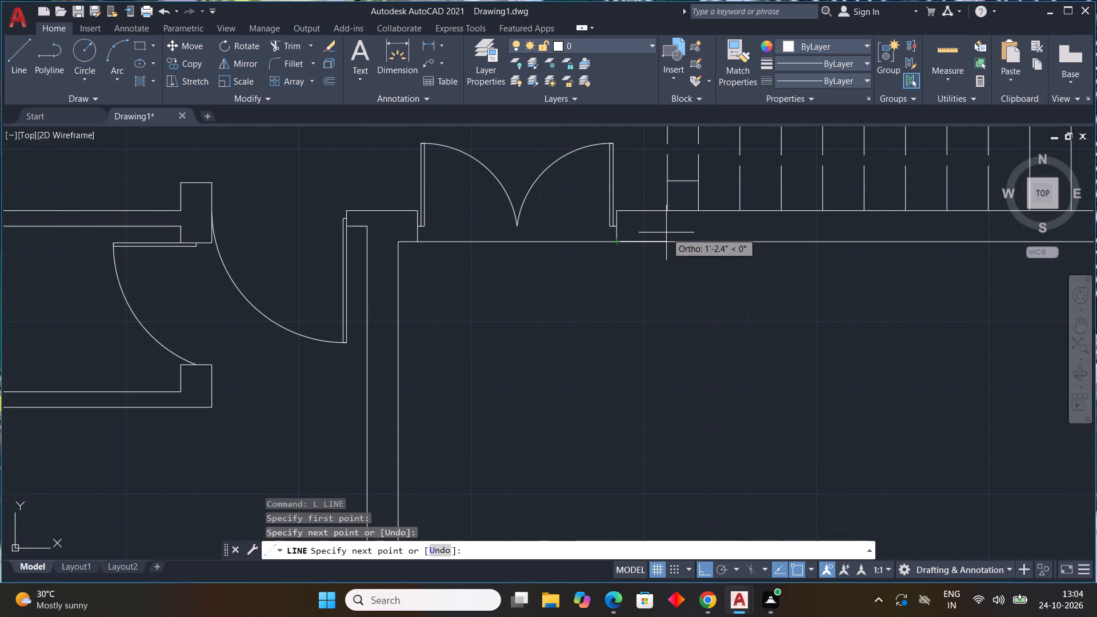
{"action": "key", "text": "Escape"}
Draw a rectangular step outline 2' deep below the double door, spanning the full width of the opening.
{"action": "key", "text": "space"}
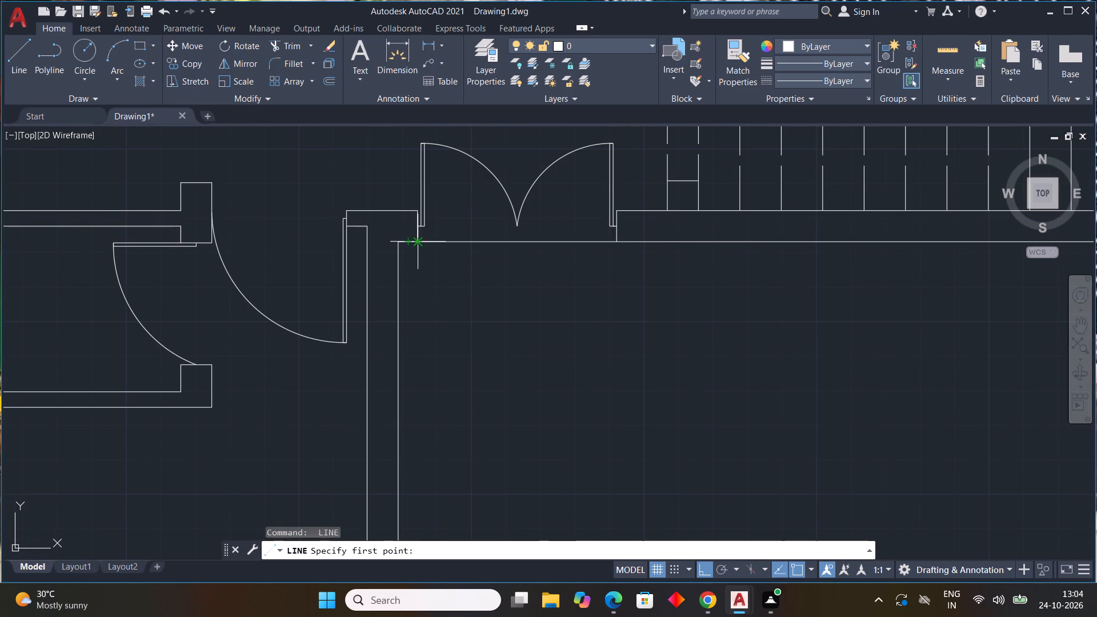
{"action": "scroll", "coordinate": [419, 245], "scroll_direction": "up", "scroll_amount": 2}
{"action": "left_click_drag", "start_coordinate": [410, 237], "coordinate": [410, 253]}
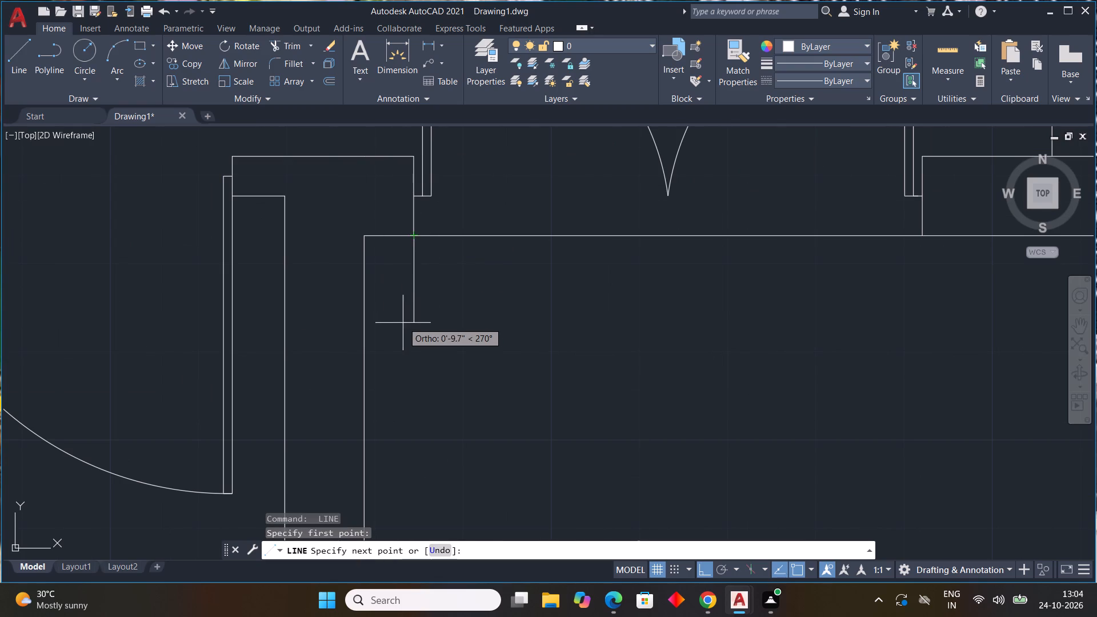
{"action": "key", "text": "2"}
{"action": "key", "text": "apostrophe"}
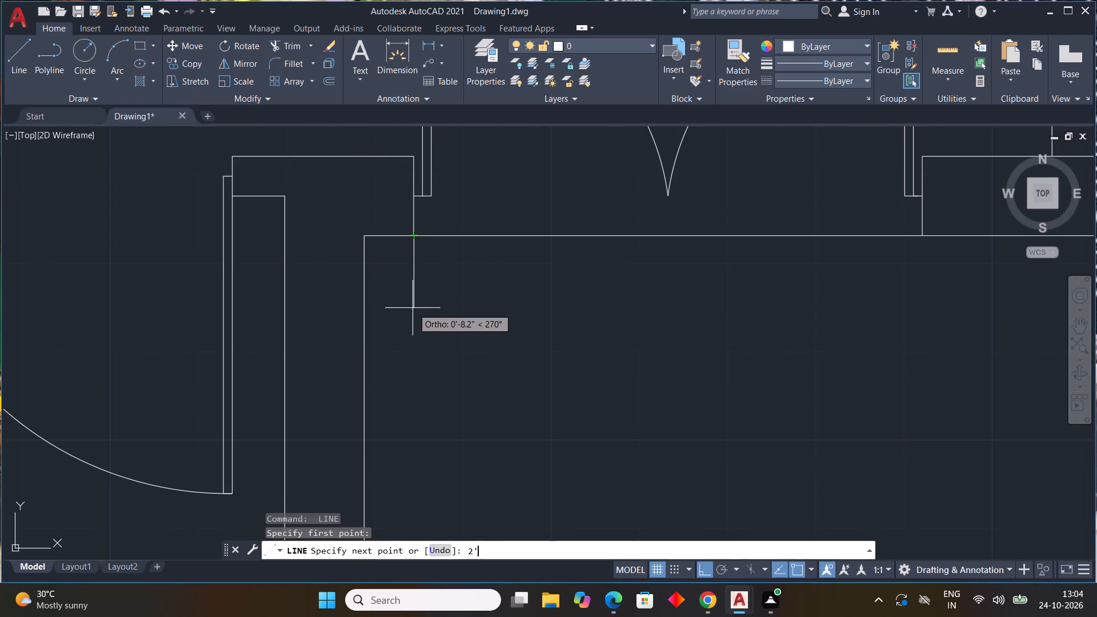
{"action": "key", "text": "Return"}
{"action": "scroll", "coordinate": [521, 343], "scroll_direction": "down", "scroll_amount": 4}
{"action": "scroll", "coordinate": [588, 350], "scroll_direction": "up", "scroll_amount": 3}
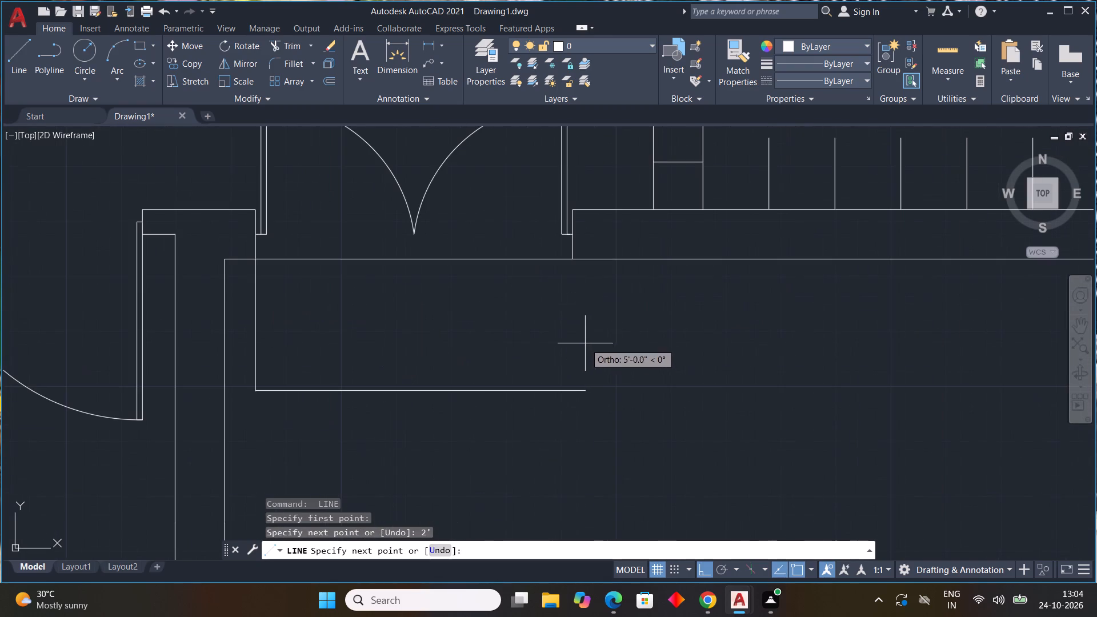
{"action": "left_click", "coordinate": [575, 392]}
{"action": "left_click", "coordinate": [577, 257]}
{"action": "key", "text": "Escape"}
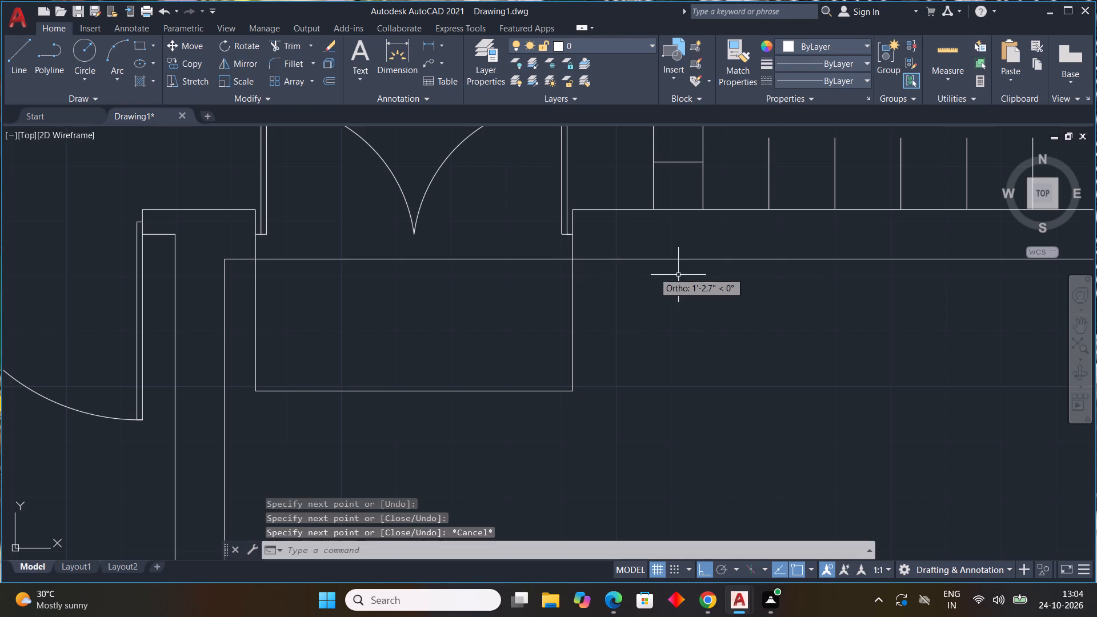
Offset the front edge of the step outline below the double door 1' inward to form a second tread.
{"action": "scroll", "coordinate": [622, 320], "scroll_direction": "down", "scroll_amount": 1}
{"action": "key", "text": "o"}
{"action": "type", "text": "FF"}
{"action": "key", "text": "space"}
{"action": "key", "text": "1"}
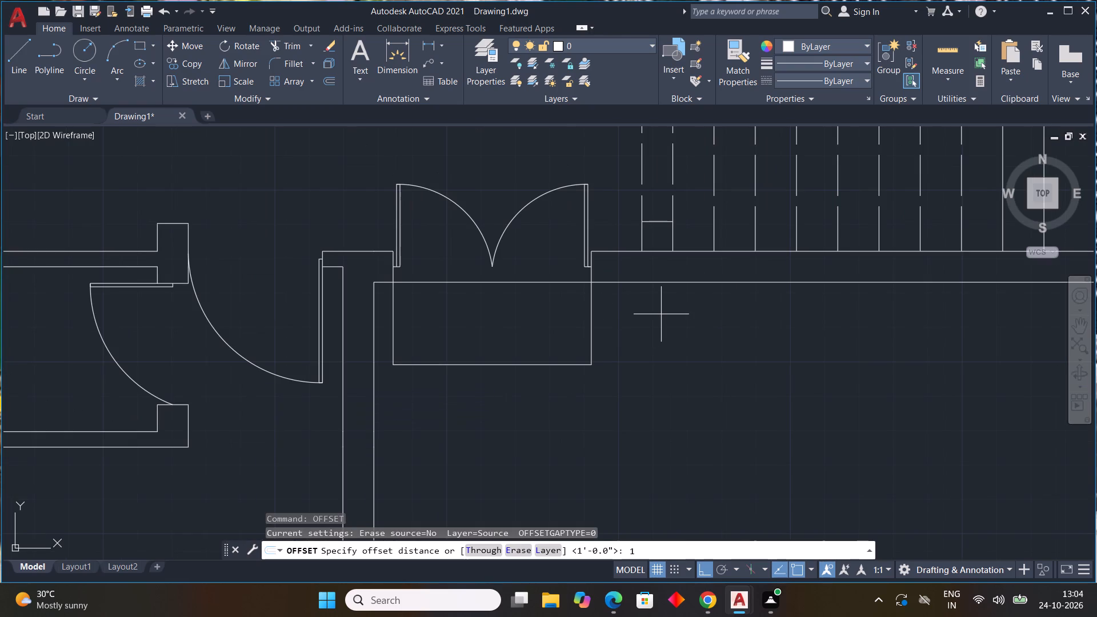
{"action": "key", "text": "apostrophe"}
{"action": "key", "text": "Return"}
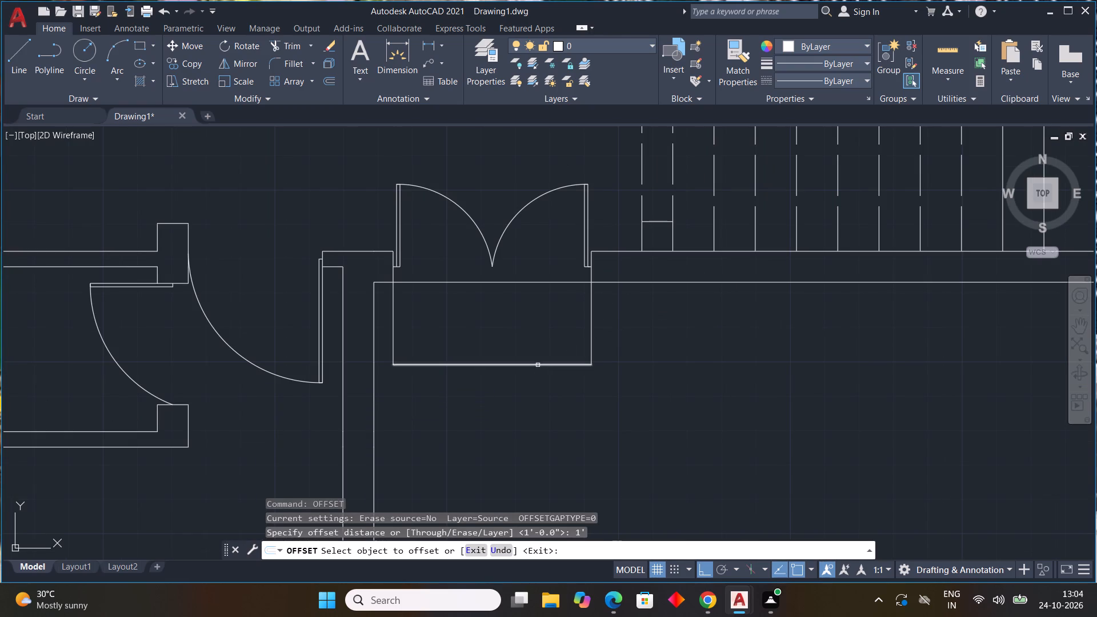
{"action": "left_click_drag", "start_coordinate": [538, 365], "coordinate": [538, 360]}
{"action": "left_click", "coordinate": [531, 326]}
{"action": "key", "text": "Escape"}
{"action": "key", "text": "Escape"}
{"action": "key", "text": "Escape"}
{"action": "key", "text": "Escape"}
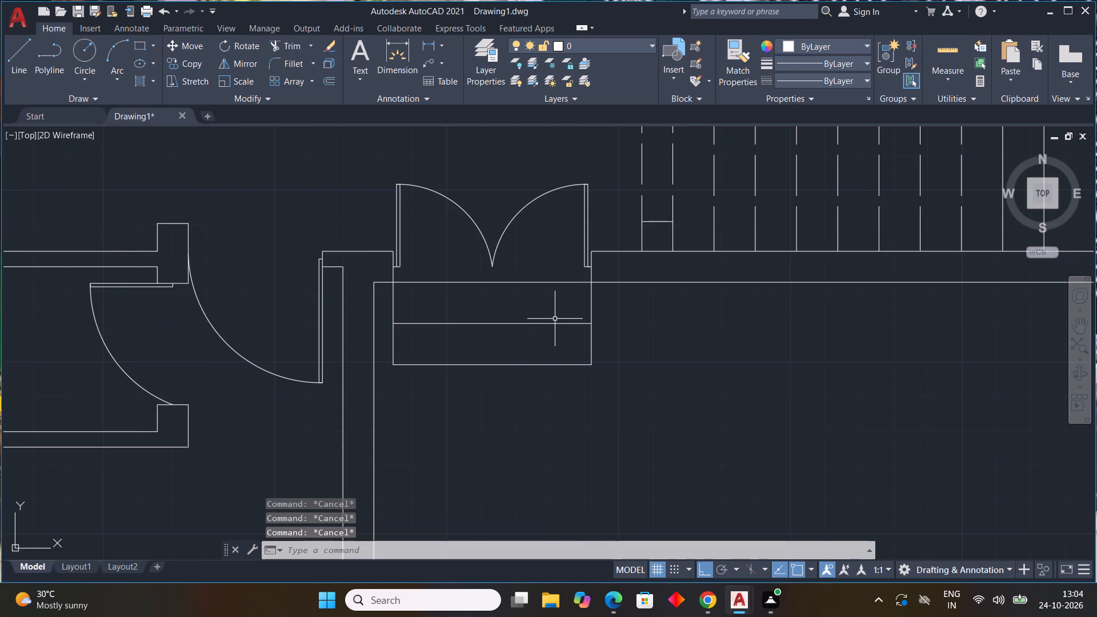
Draw a rectangular step outline 2' deep outside the lower room's single door, spanning the full width of the opening.
{"action": "scroll", "coordinate": [554, 338], "scroll_direction": "down", "scroll_amount": 1}
{"action": "middle_click_drag", "start_coordinate": [554, 343], "coordinate": [624, 226]}
{"action": "scroll", "coordinate": [593, 366], "scroll_direction": "down", "scroll_amount": 1}
{"action": "middle_click_drag", "start_coordinate": [591, 372], "coordinate": [578, 259]}
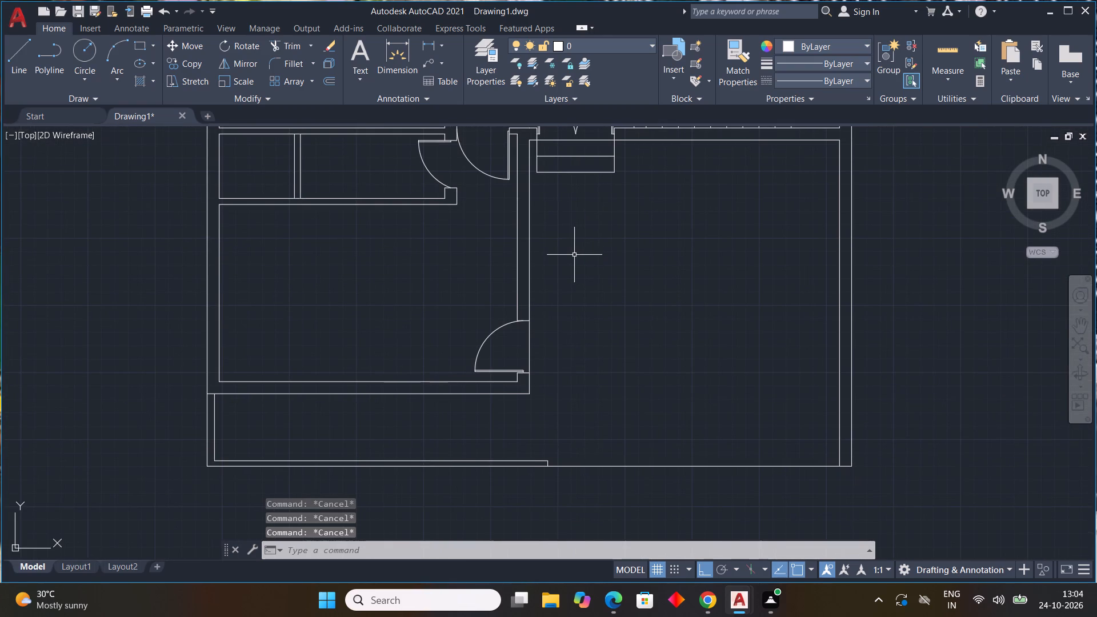
{"action": "type", "text": "L"}
{"action": "key", "text": "space"}
{"action": "middle_click_drag", "start_coordinate": [525, 382], "coordinate": [526, 297]}
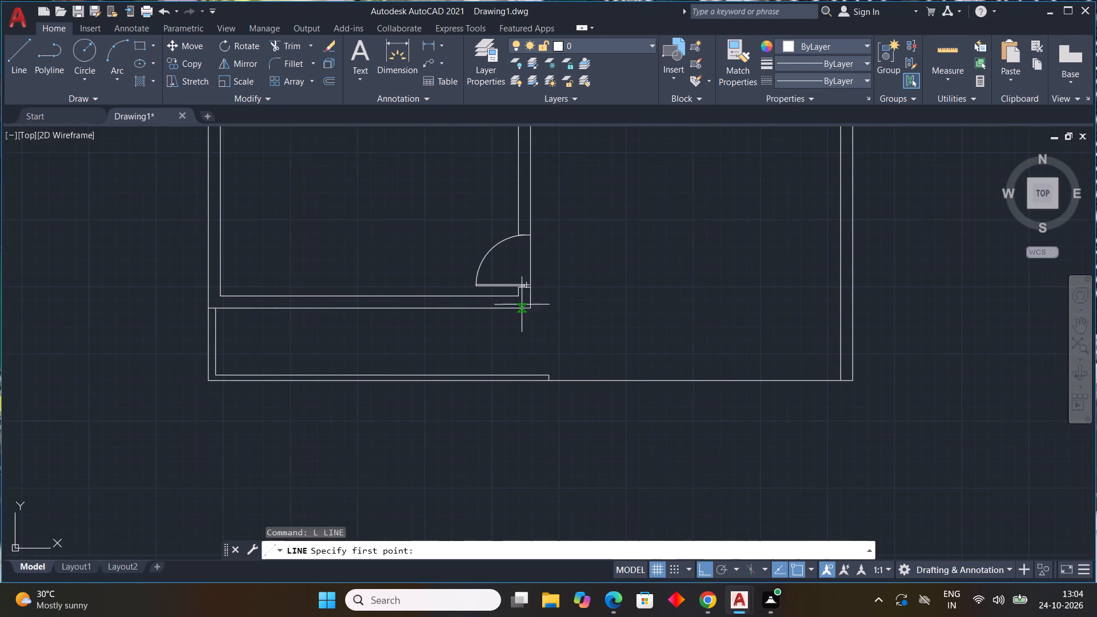
{"action": "scroll", "coordinate": [531, 291], "scroll_direction": "up", "scroll_amount": 3}
{"action": "left_click", "coordinate": [523, 282]}
{"action": "middle_click_drag", "start_coordinate": [592, 282], "coordinate": [620, 336]}
{"action": "scroll", "coordinate": [620, 336], "scroll_direction": "down", "scroll_amount": 1}
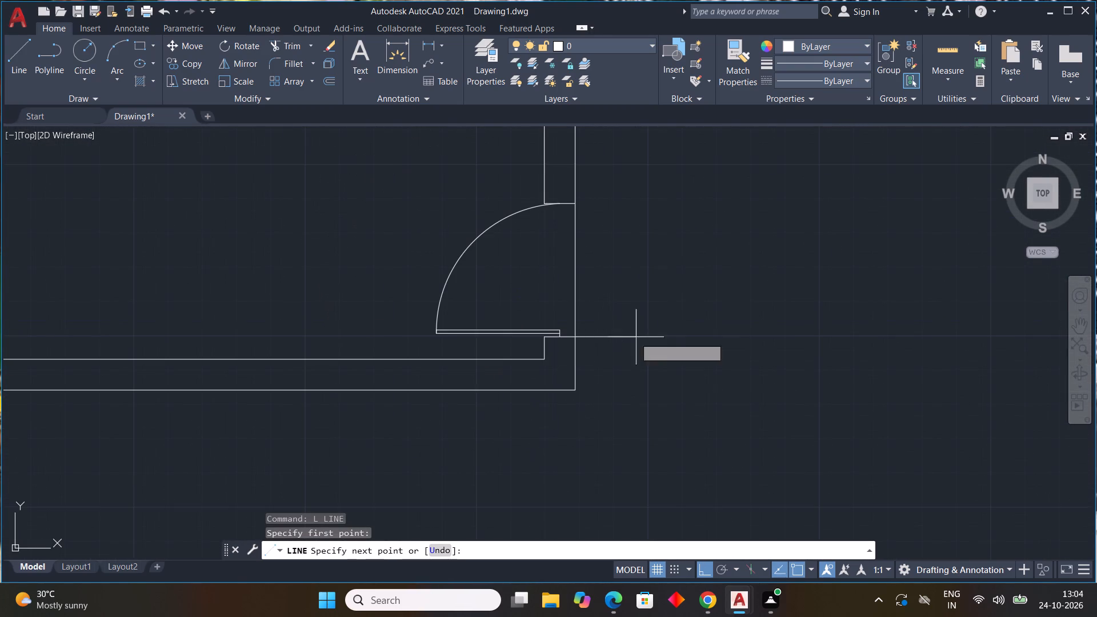
{"action": "key", "text": "2"}
{"action": "key", "text": "apostrophe"}
{"action": "key", "text": "Return"}
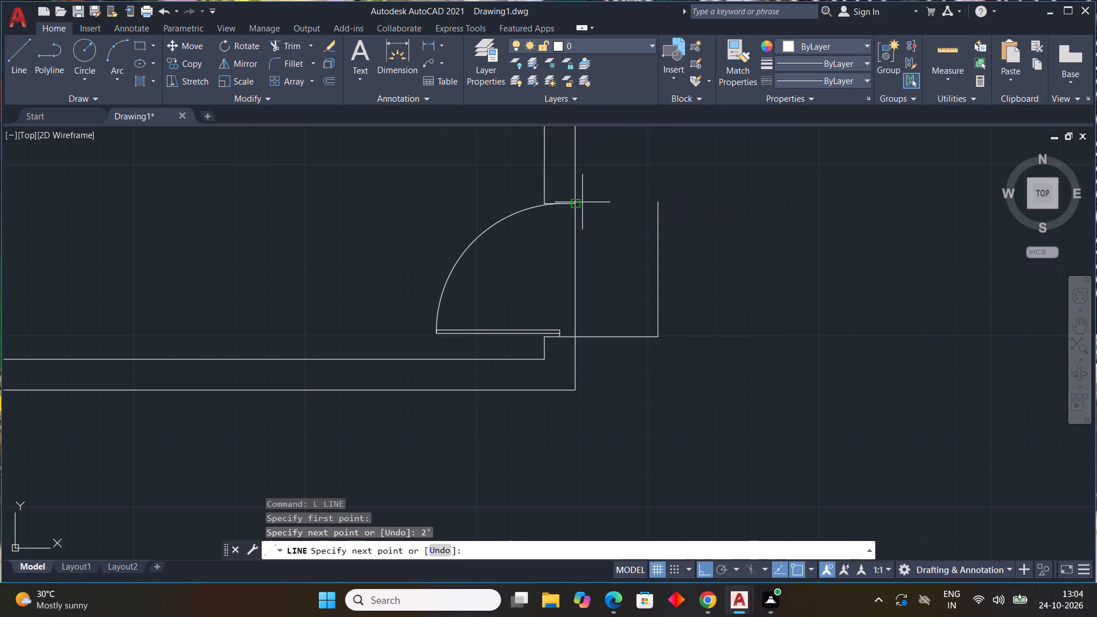
{"action": "left_click", "coordinate": [656, 205]}
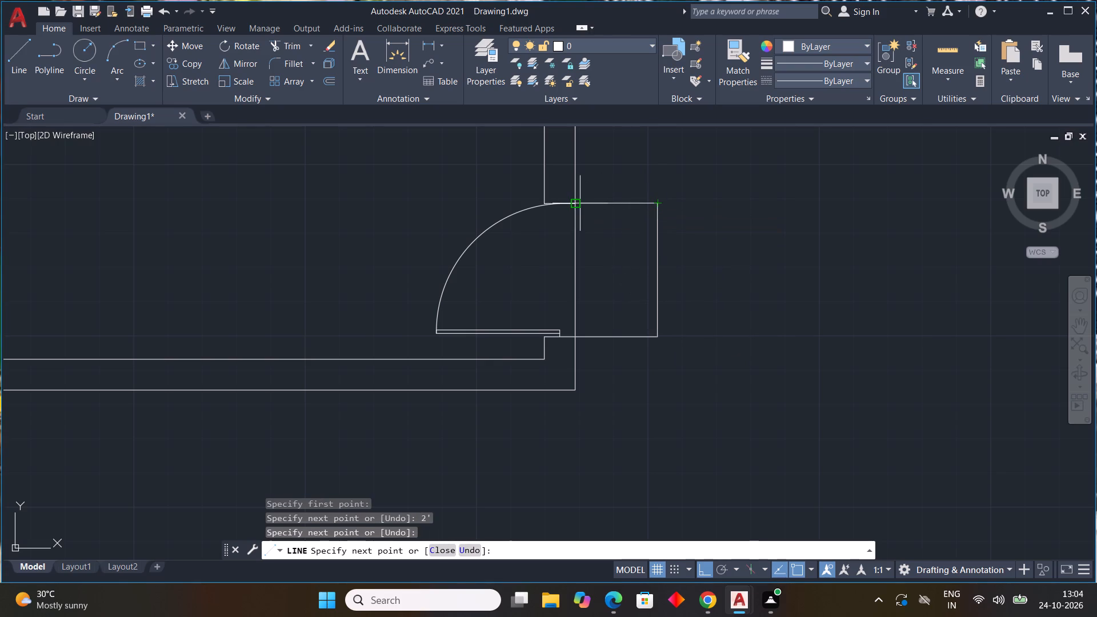
{"action": "left_click", "coordinate": [580, 203]}
{"action": "key", "text": "Escape"}
Offset the outer edge of the lower room's door step 1' inward toward the wall.
{"action": "type", "text": "OFF"}
{"action": "key", "text": "space"}
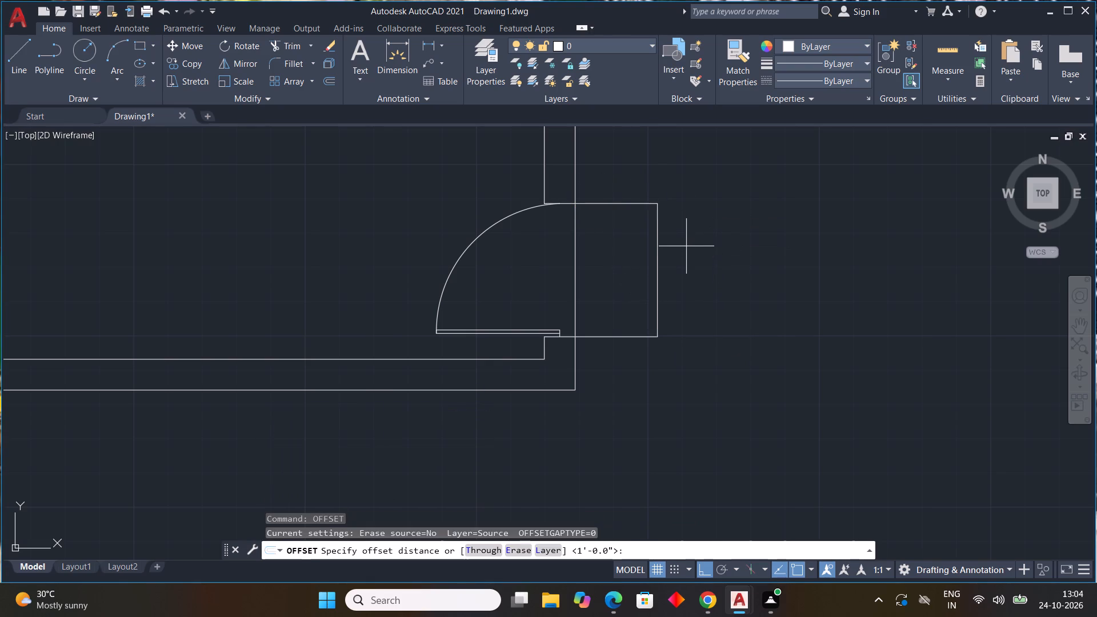
{"action": "key", "text": "4"}
{"action": "key", "text": "BackSpace"}
{"action": "type", "text": "1'"}
{"action": "key", "text": "Return"}
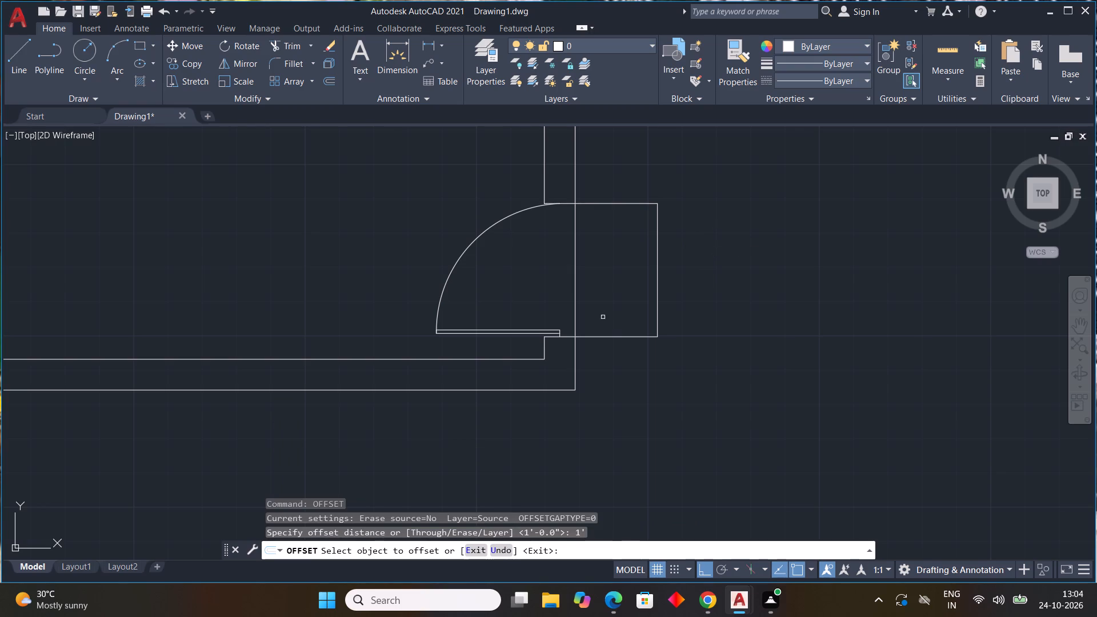
{"action": "left_click", "coordinate": [655, 290]}
{"action": "left_click_drag", "start_coordinate": [658, 292], "coordinate": [648, 293]}
{"action": "left_click", "coordinate": [609, 303]}
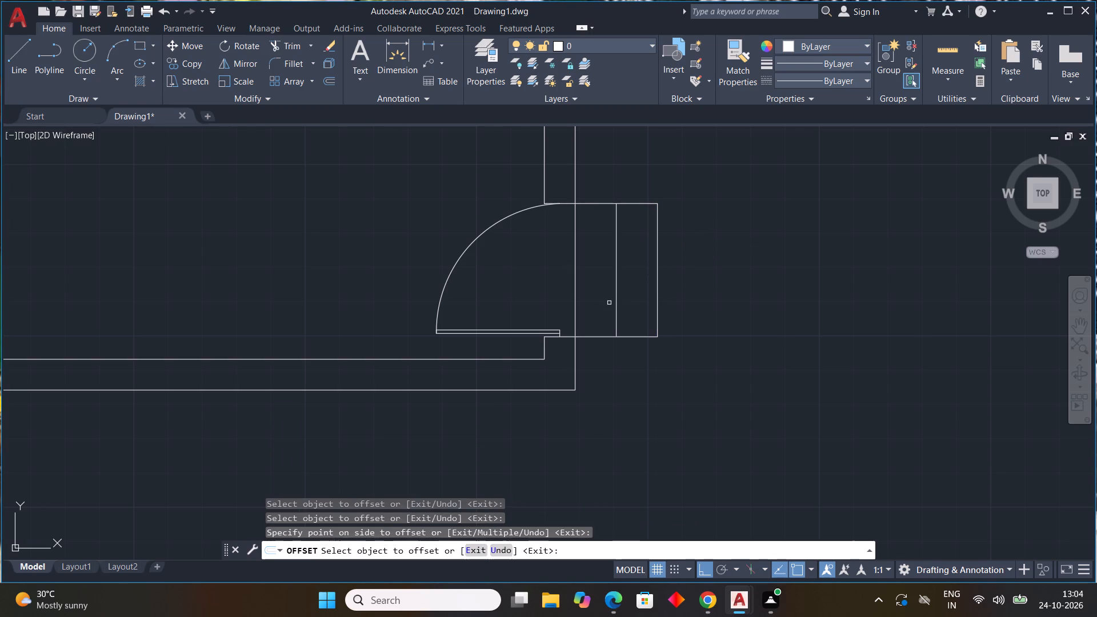
{"action": "key", "text": "Escape"}
{"action": "key", "text": "Escape"}
{"action": "key", "text": "Escape"}
{"action": "key", "text": "Escape"}
{"action": "key", "text": "Escape"}
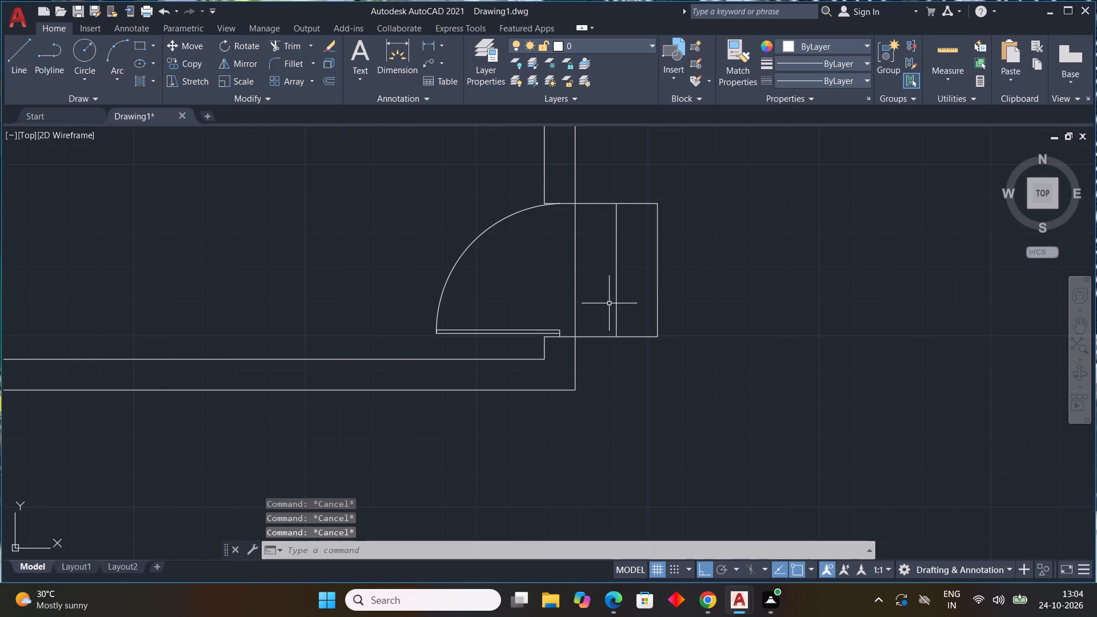
Draw a 3' by 1" door leaf, 1" off the lower jamb's midpoint, in the doorway of the left-hand room opposite the staircase hall.
{"action": "scroll", "coordinate": [609, 291], "scroll_direction": "down", "scroll_amount": 2}
{"action": "middle_click_drag", "start_coordinate": [609, 291], "coordinate": [669, 464]}
{"action": "middle_click_drag", "start_coordinate": [636, 366], "coordinate": [655, 448]}
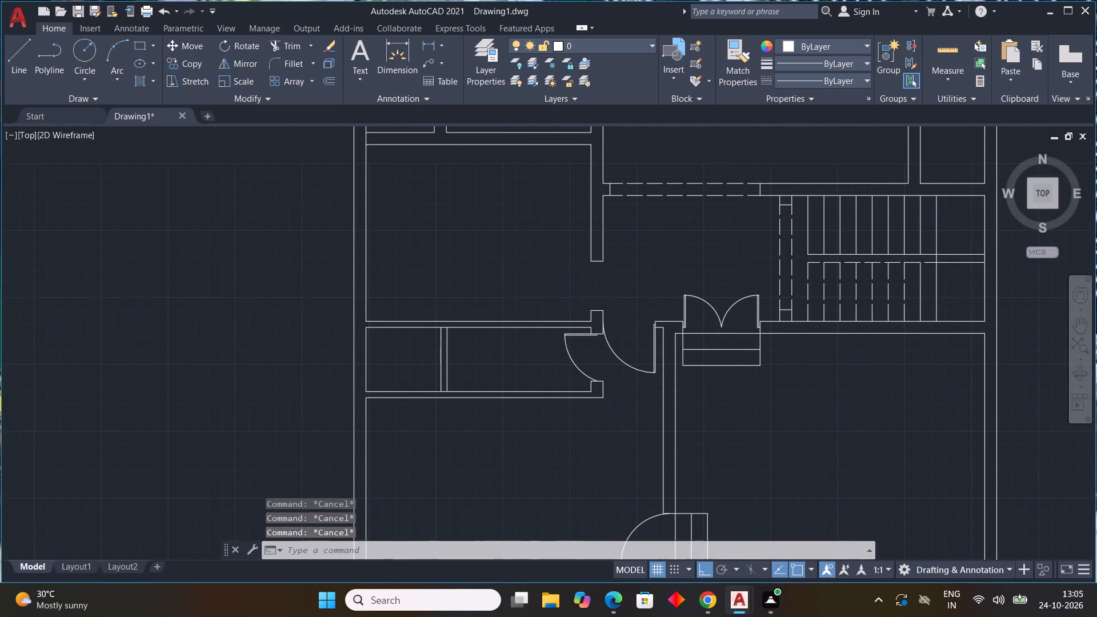
{"action": "middle_click_drag", "start_coordinate": [560, 309], "coordinate": [555, 359]}
{"action": "scroll", "coordinate": [600, 347], "scroll_direction": "up", "scroll_amount": 3}
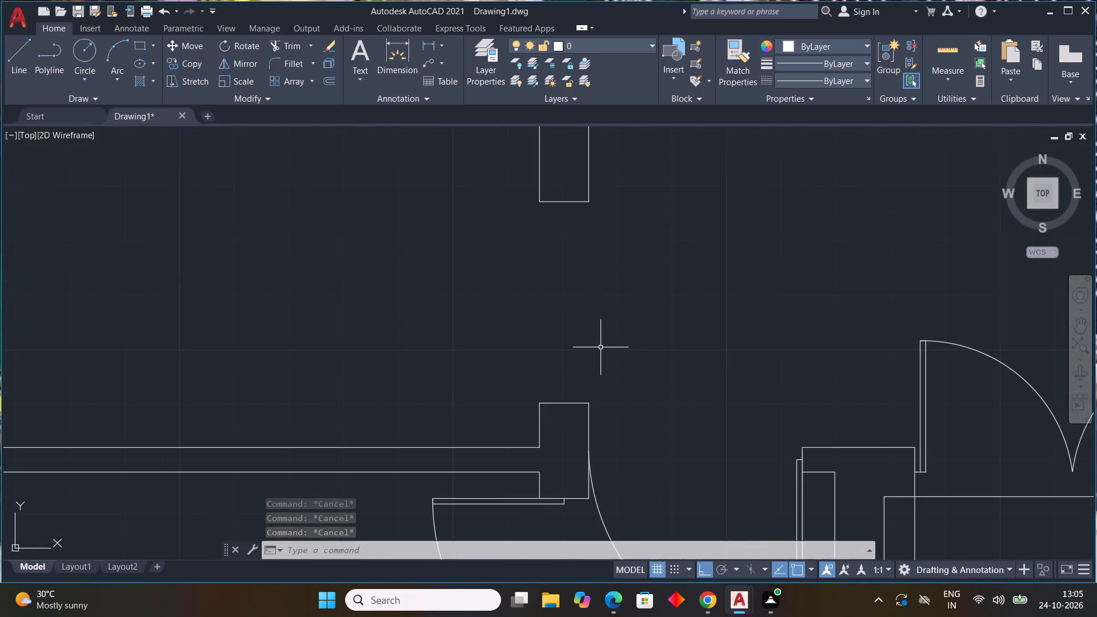
{"action": "middle_click_drag", "start_coordinate": [605, 349], "coordinate": [611, 306]}
{"action": "key", "text": "Escape"}
{"action": "key", "text": "Escape"}
{"action": "key", "text": "Escape"}
{"action": "key", "text": "Escape"}
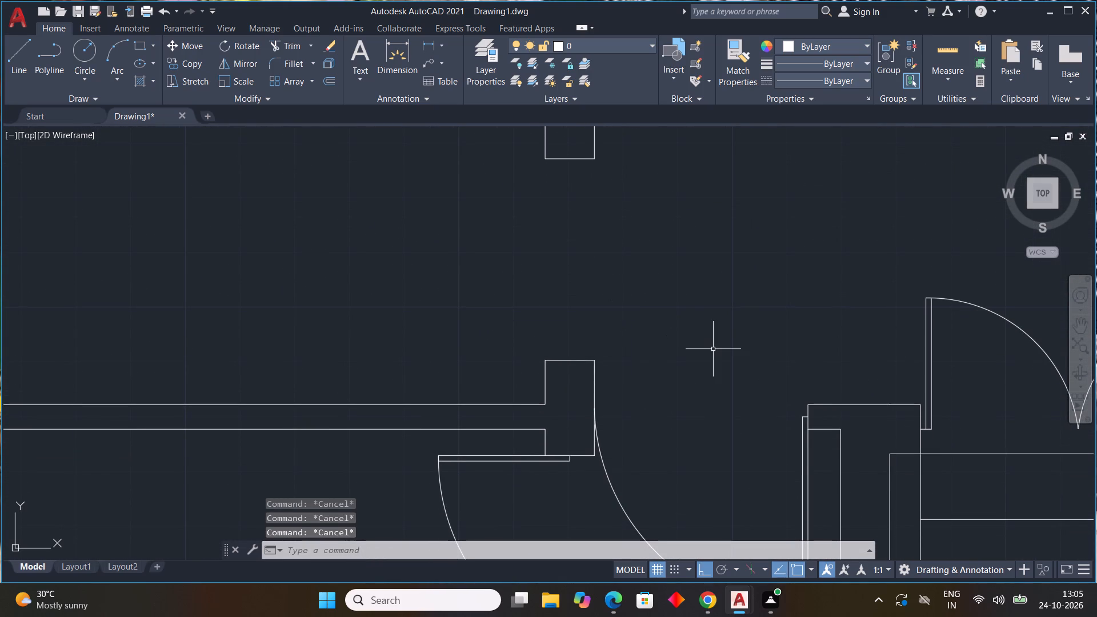
{"action": "type", "text": "L"}
{"action": "key", "text": "space"}
{"action": "left_click", "coordinate": [571, 356]}
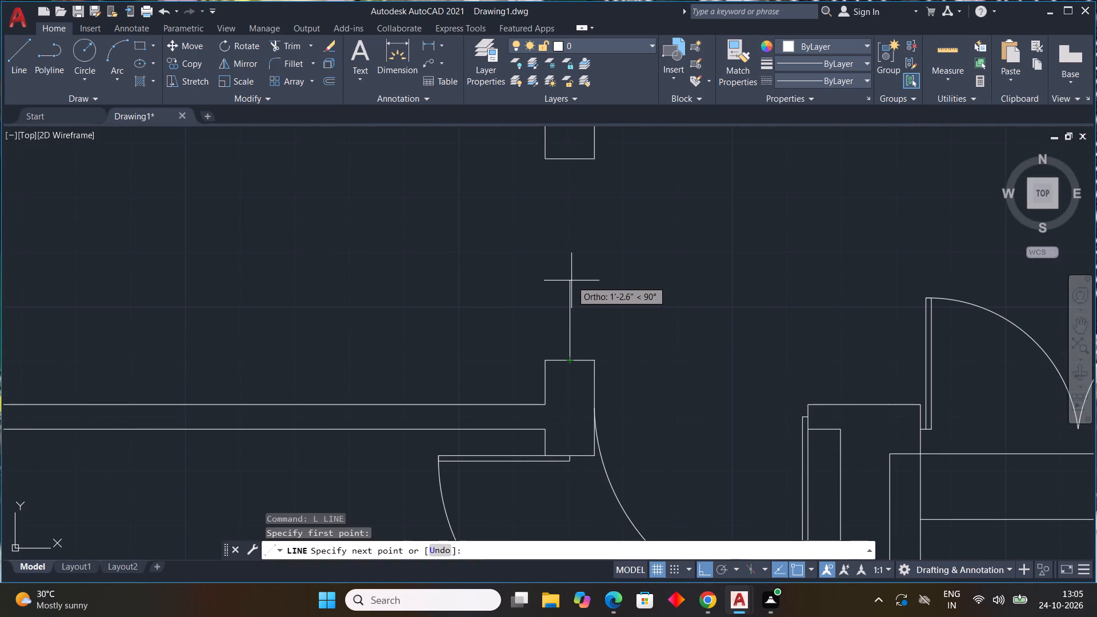
{"action": "type", "text": "1\""}
{"action": "key", "text": "Return"}
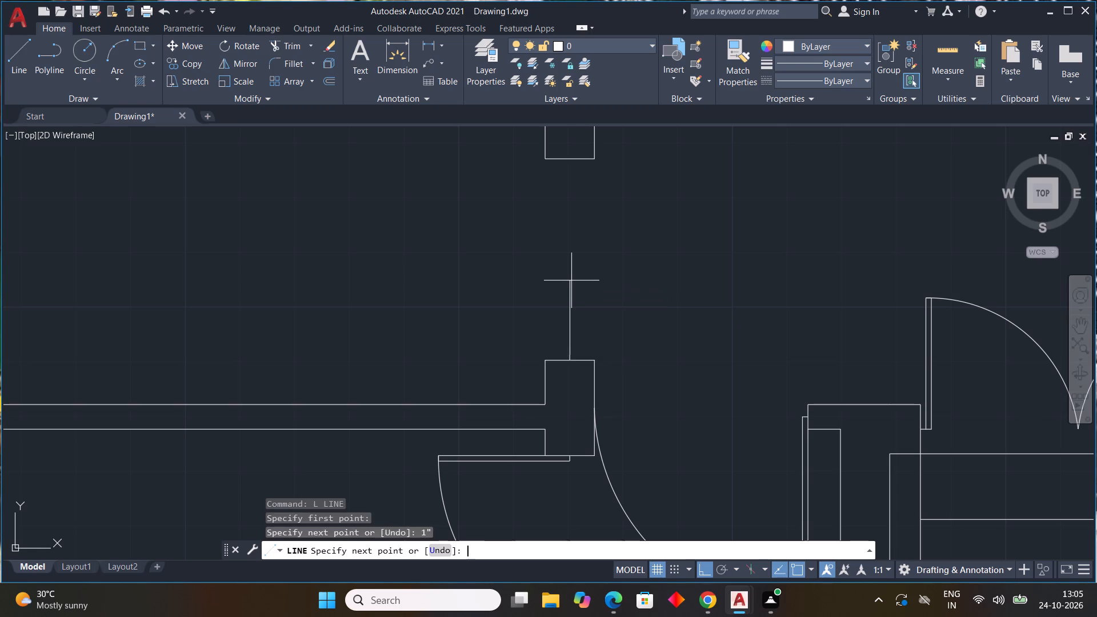
{"action": "middle_click_drag", "start_coordinate": [384, 268], "coordinate": [434, 256]}
{"action": "scroll", "coordinate": [390, 270], "scroll_direction": "down", "scroll_amount": 1}
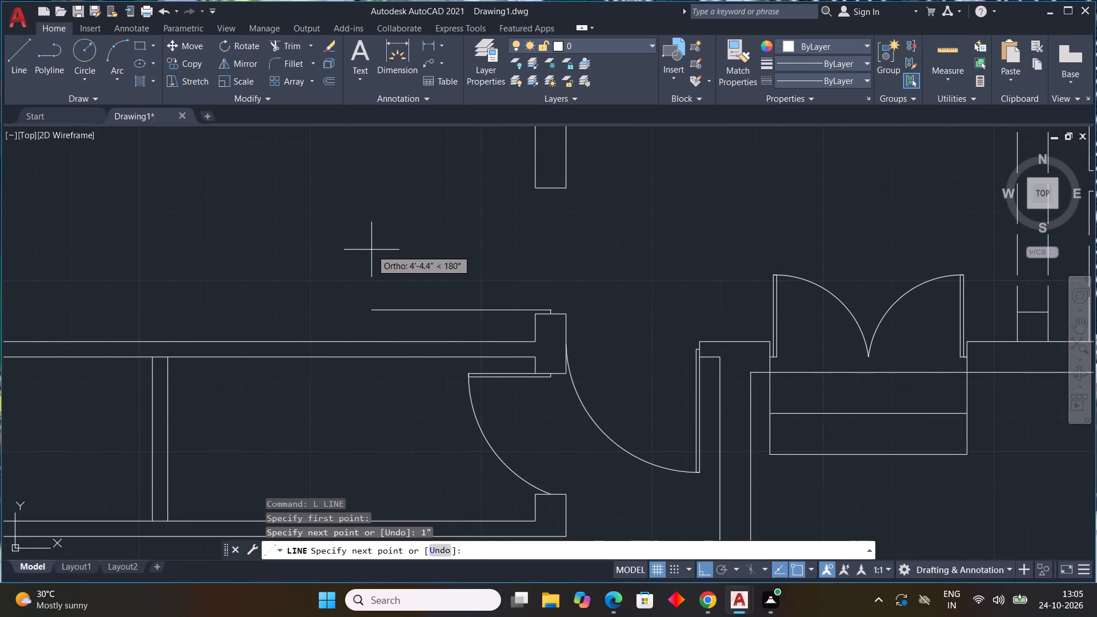
{"action": "type", "text": "3'"}
{"action": "key", "text": "Return"}
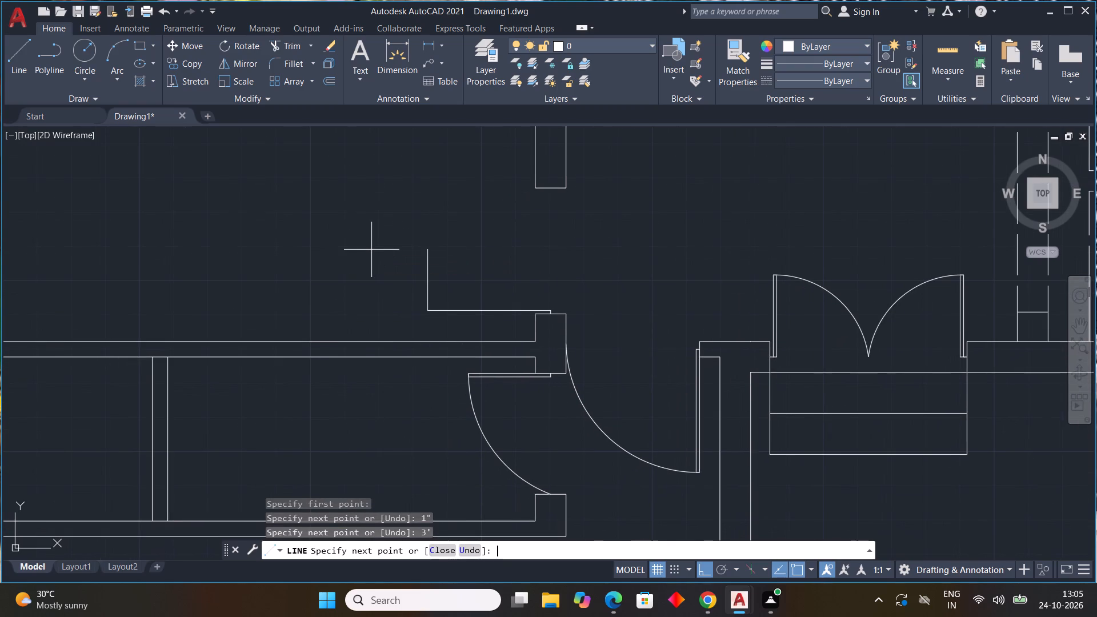
{"action": "type", "text": "1\""}
{"action": "key", "text": "Return"}
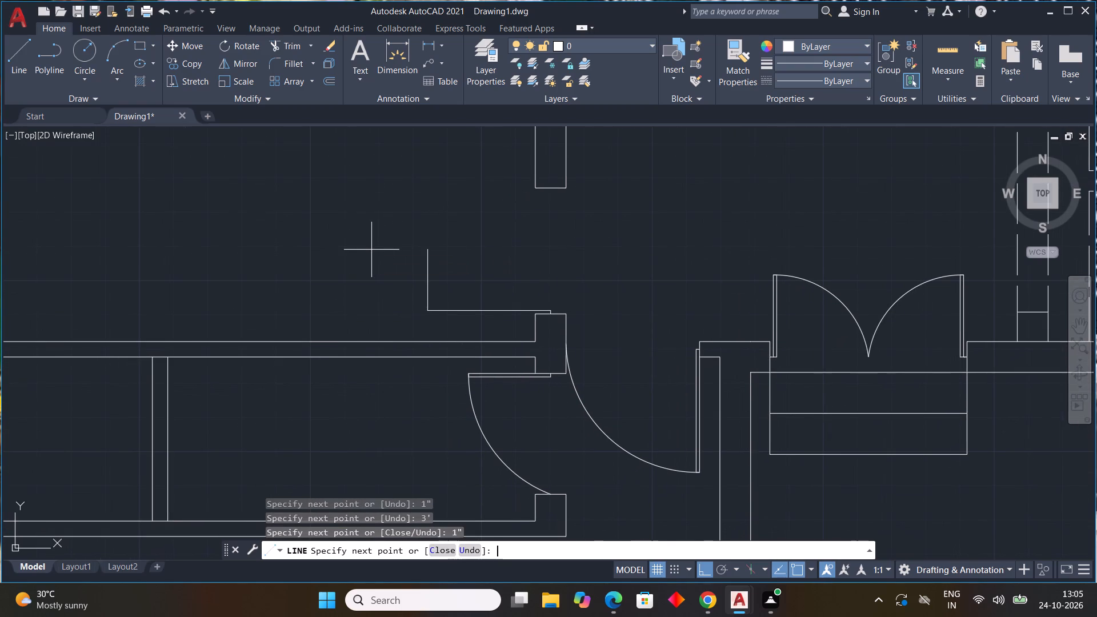
{"action": "scroll", "coordinate": [546, 290], "scroll_direction": "up", "scroll_amount": 3}
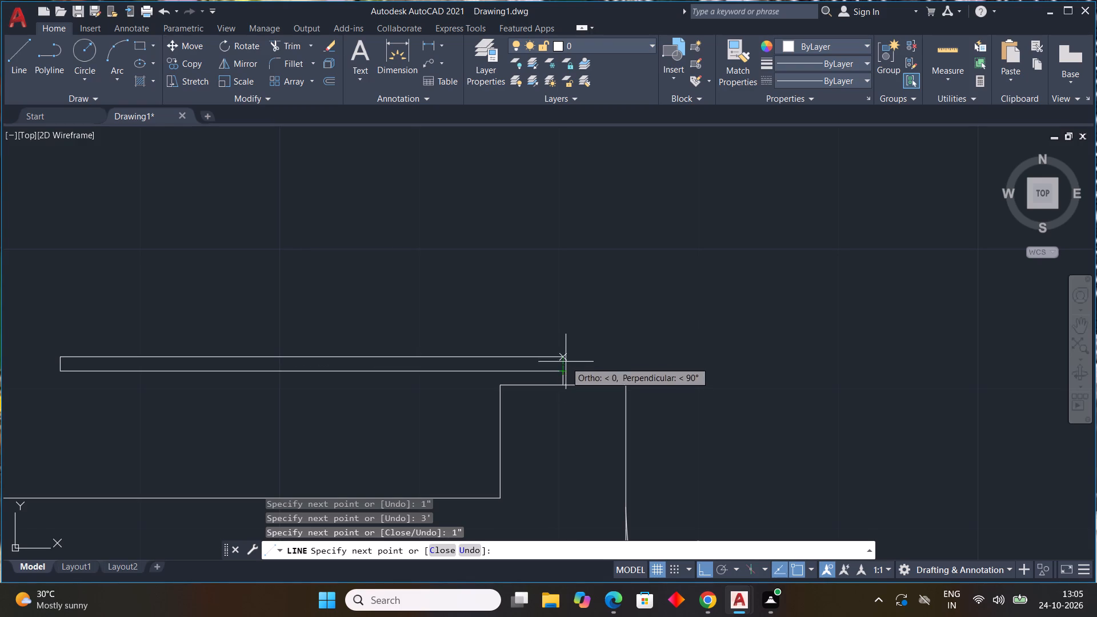
{"action": "left_click", "coordinate": [566, 356]}
{"action": "left_click", "coordinate": [564, 370]}
{"action": "key", "text": "Escape"}
{"action": "scroll", "coordinate": [612, 311], "scroll_direction": "down", "scroll_amount": 3}
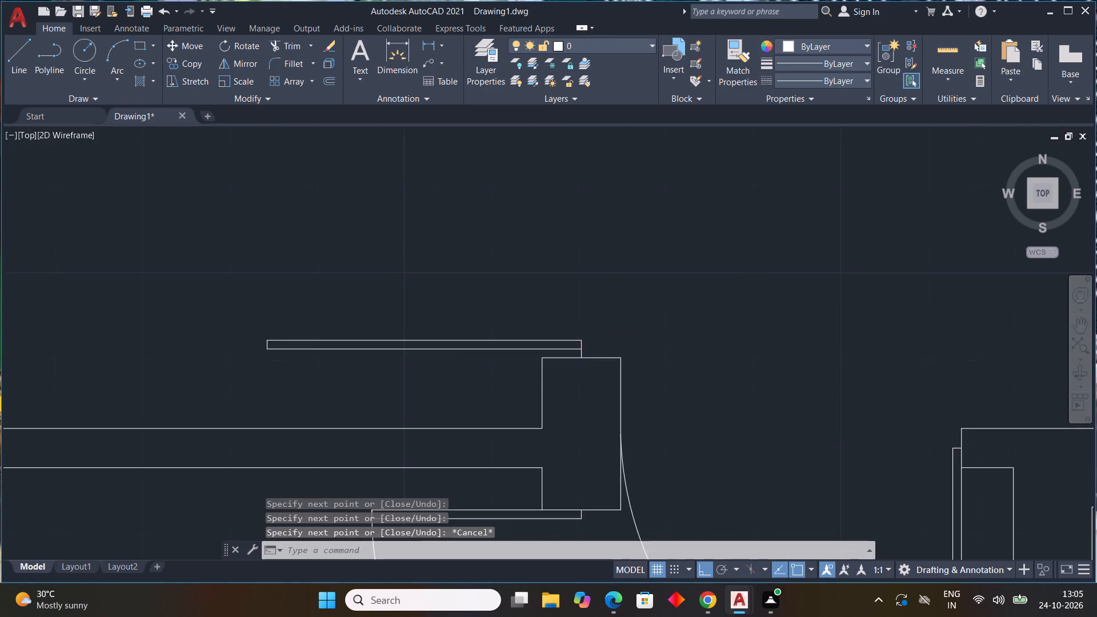
Draw the three-point swing arc from the new leaf's free end up to the midpoint of the doorway's upper jamb.
{"action": "scroll", "coordinate": [613, 310], "scroll_direction": "down", "scroll_amount": 1}
{"action": "left_click", "coordinate": [119, 74]}
{"action": "left_click", "coordinate": [129, 105]}
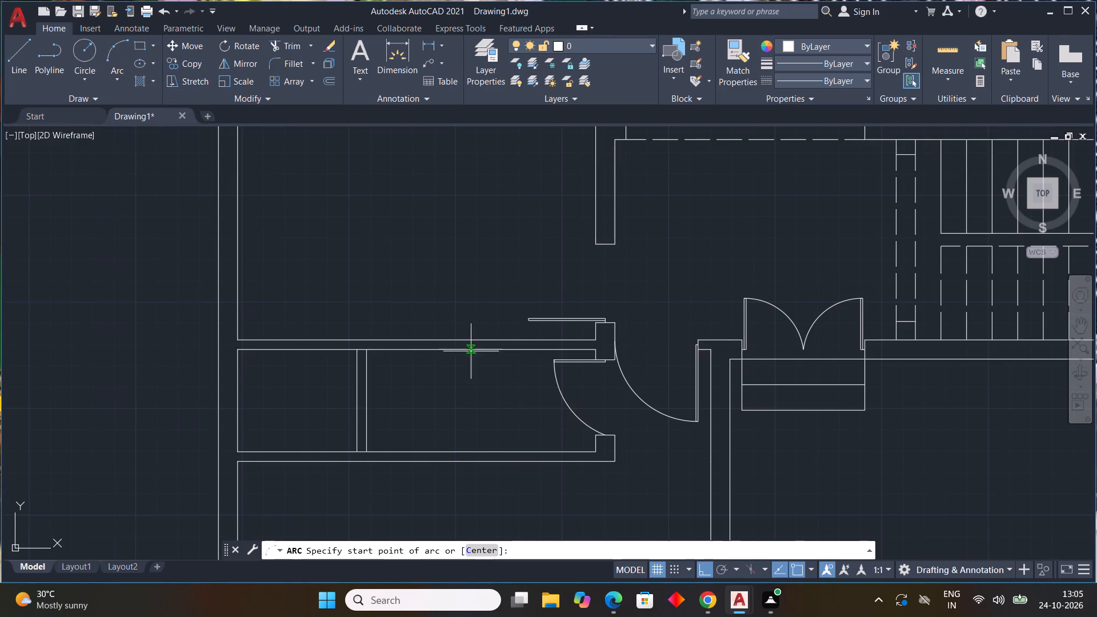
{"action": "scroll", "coordinate": [515, 309], "scroll_direction": "up", "scroll_amount": 3}
{"action": "left_click", "coordinate": [567, 355]}
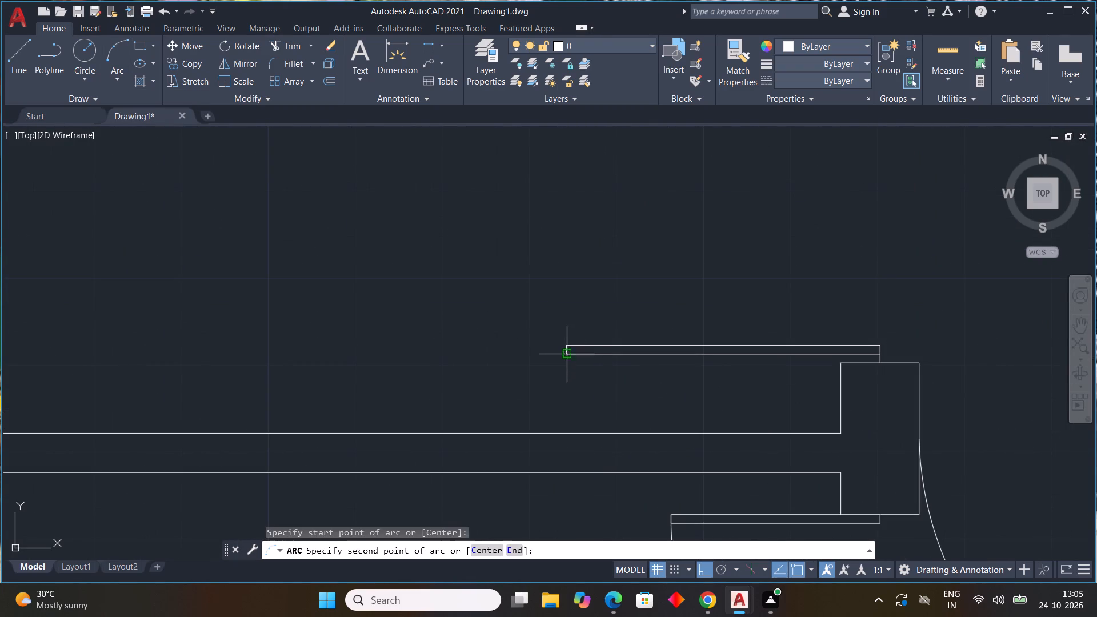
{"action": "left_click", "coordinate": [565, 343]}
{"action": "scroll", "coordinate": [587, 327], "scroll_direction": "down", "scroll_amount": 2}
{"action": "middle_click_drag", "start_coordinate": [587, 327], "coordinate": [433, 427]}
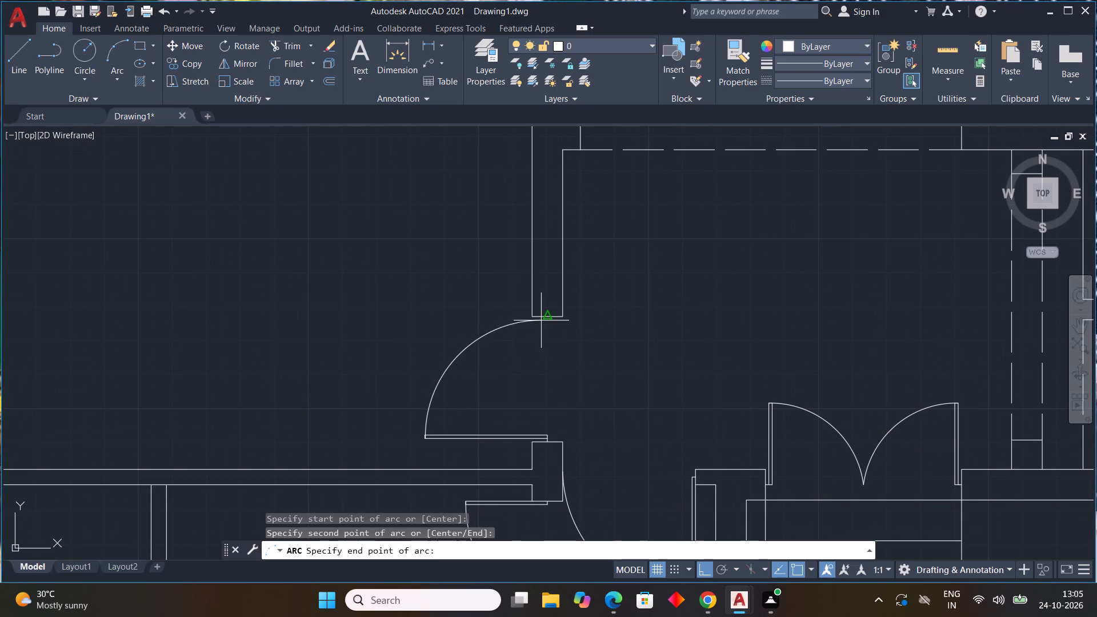
{"action": "left_click", "coordinate": [545, 315]}
{"action": "scroll", "coordinate": [572, 375], "scroll_direction": "down", "scroll_amount": 3}
{"action": "middle_click_drag", "start_coordinate": [624, 363], "coordinate": [617, 448]}
{"action": "scroll", "coordinate": [621, 398], "scroll_direction": "down", "scroll_amount": 1}
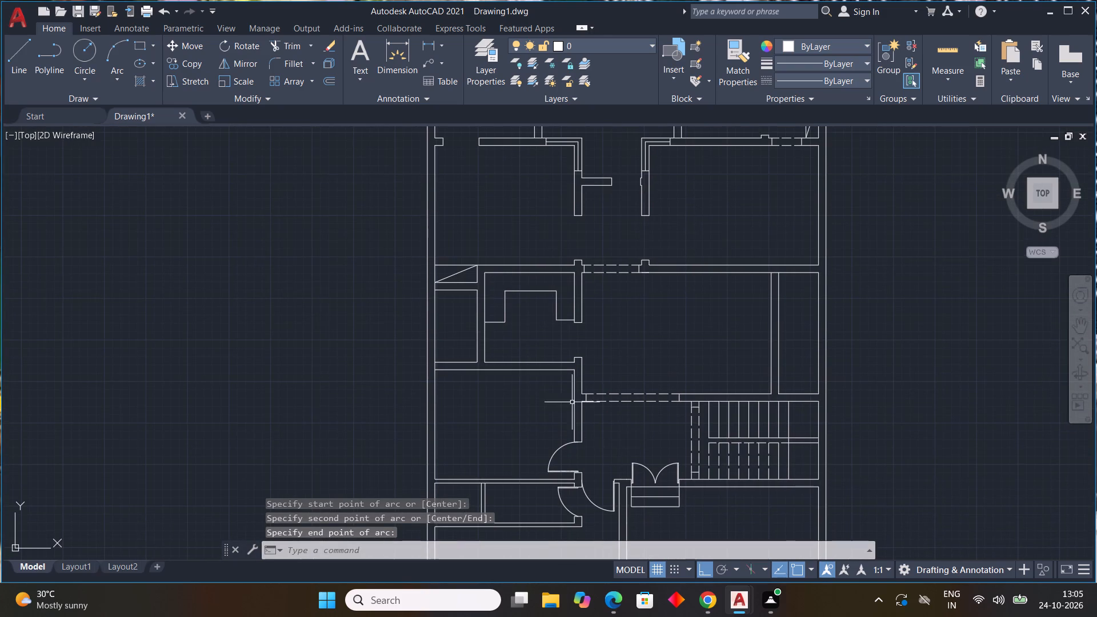
{"action": "key", "text": "Escape"}
{"action": "key", "text": "Escape"}
{"action": "key", "text": "Escape"}
Draw a 3' by 1" door leaf, 1" off the lower jamb's midpoint, in the doorway of the room with the U-shaped counter.
{"action": "middle_click_drag", "start_coordinate": [582, 331], "coordinate": [581, 223]}
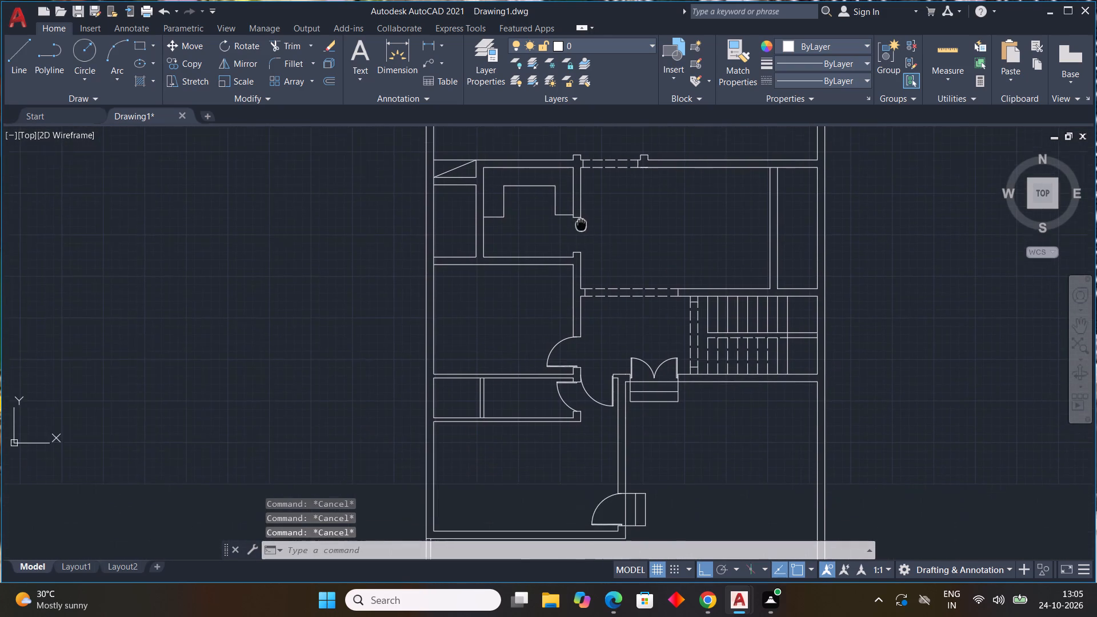
{"action": "middle_click_drag", "start_coordinate": [581, 223], "coordinate": [581, 221]}
{"action": "scroll", "coordinate": [591, 243], "scroll_direction": "up", "scroll_amount": 4}
{"action": "type", "text": "L"}
{"action": "key", "text": "space"}
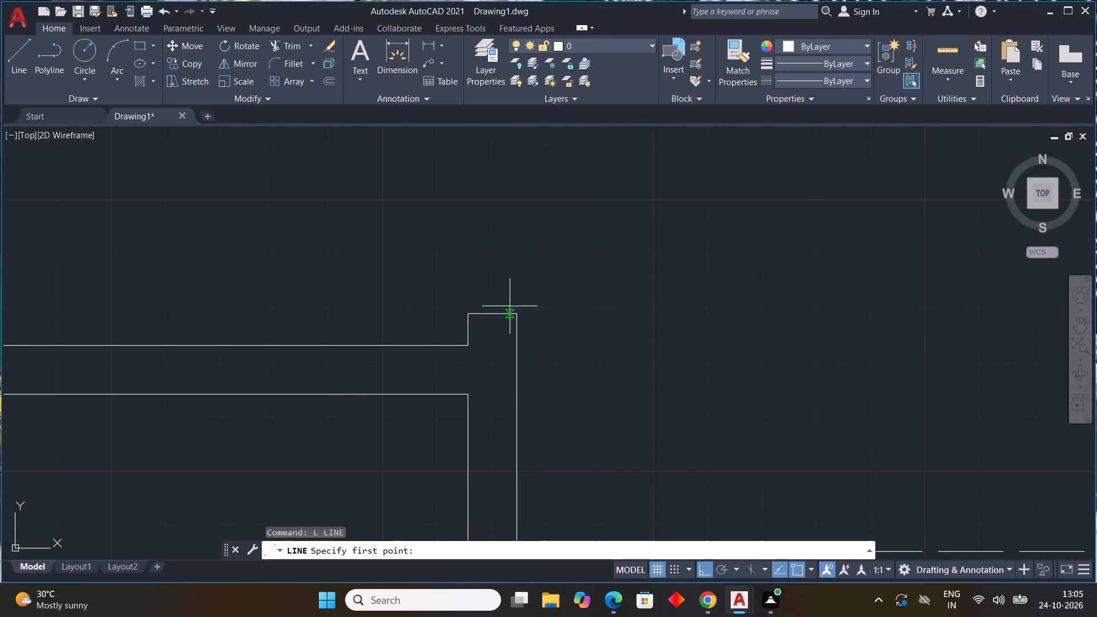
{"action": "left_click", "coordinate": [495, 314]}
{"action": "type", "text": "1\""}
{"action": "key", "text": "Return"}
{"action": "scroll", "coordinate": [496, 211], "scroll_direction": "down", "scroll_amount": 2}
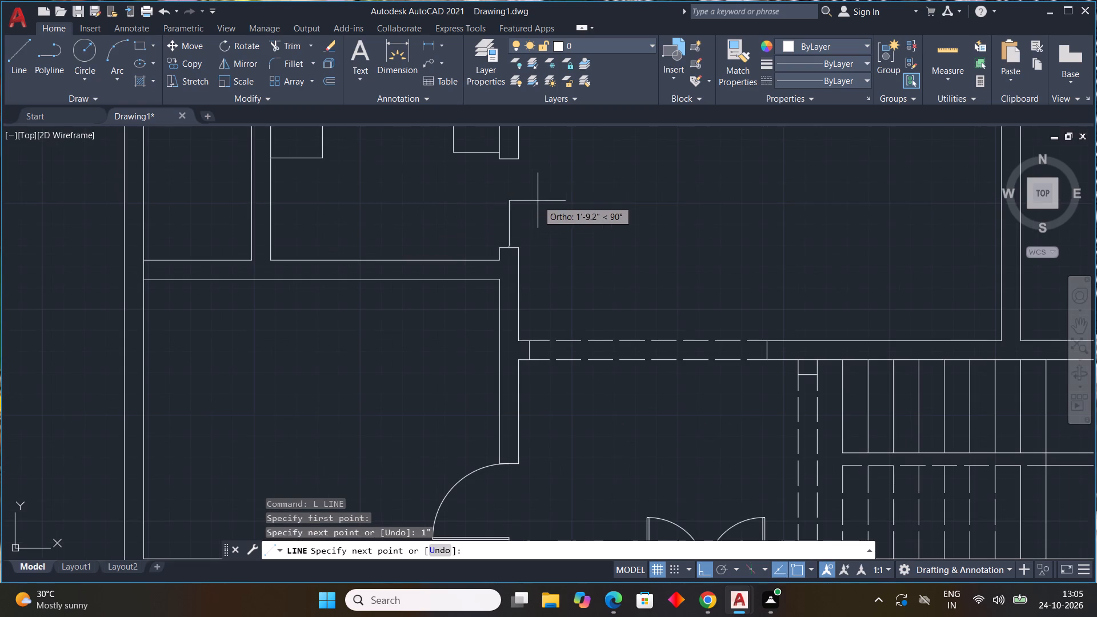
{"action": "type", "text": "3'"}
{"action": "key", "text": "Return"}
{"action": "type", "text": "1\""}
{"action": "key", "text": "Return"}
{"action": "scroll", "coordinate": [486, 250], "scroll_direction": "up", "scroll_amount": 3}
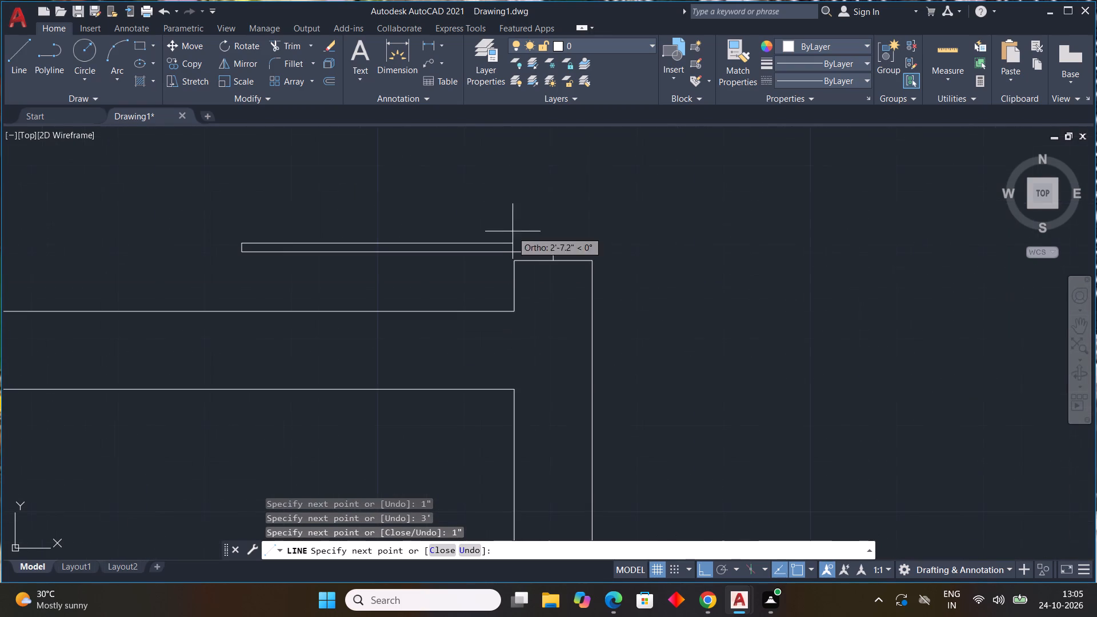
{"action": "left_click", "coordinate": [553, 241]}
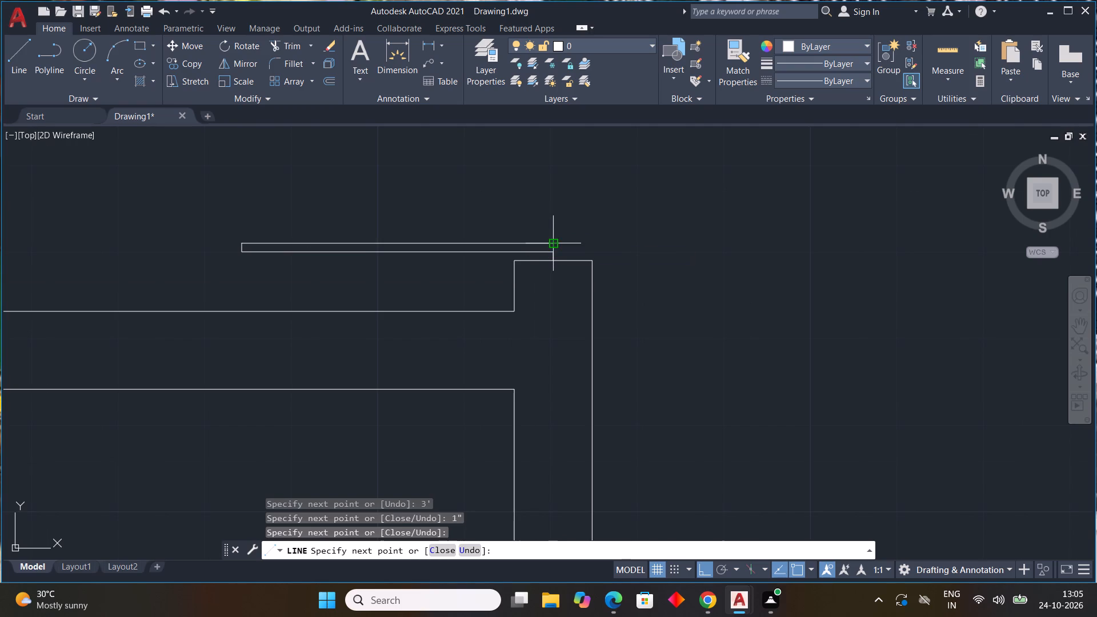
{"action": "left_click", "coordinate": [551, 257]}
{"action": "key", "text": "Escape"}
Draw the three-point swing arc from the counter-room door leaf's free end up to the midpoint of the doorway's upper jamb.
{"action": "left_click", "coordinate": [117, 77]}
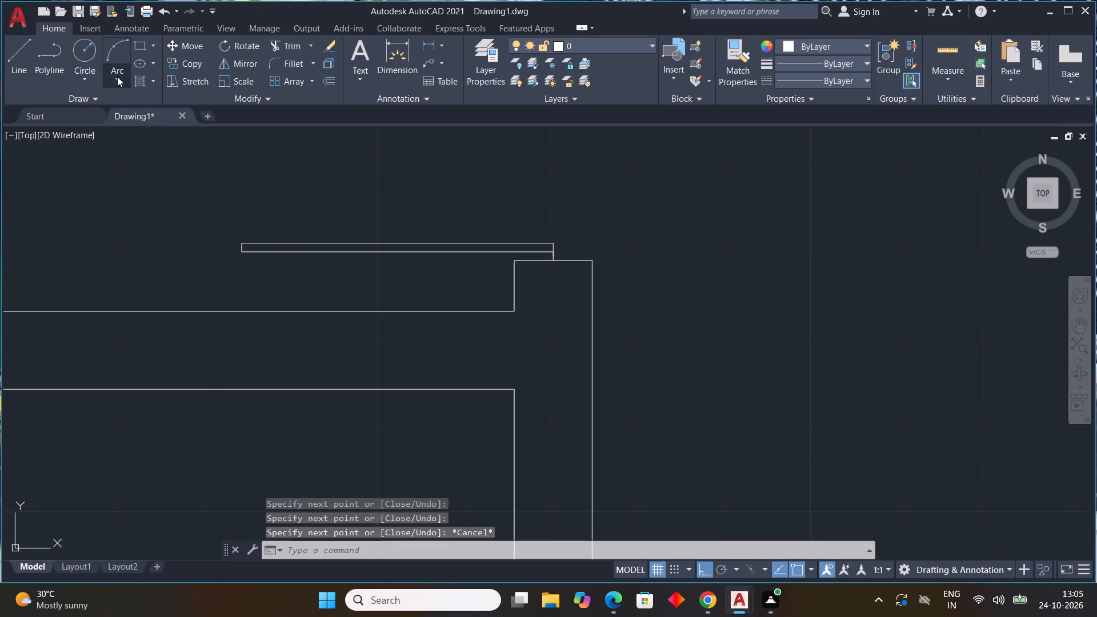
{"action": "left_click", "coordinate": [133, 110]}
{"action": "middle_click_drag", "start_coordinate": [359, 279], "coordinate": [431, 273]}
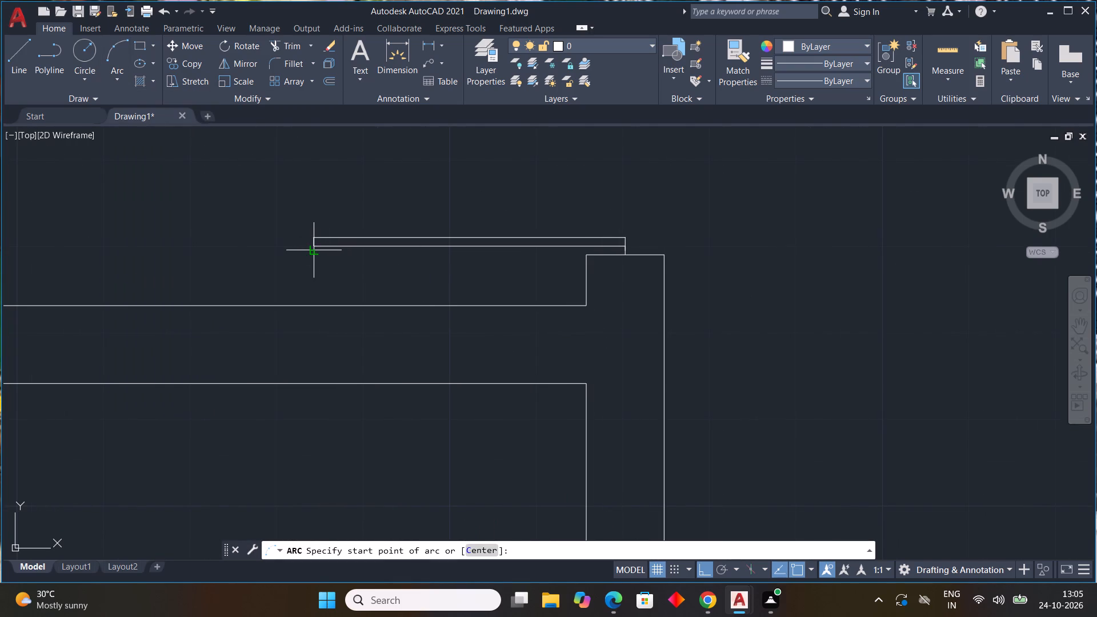
{"action": "left_click", "coordinate": [313, 245]}
{"action": "left_click", "coordinate": [313, 235]}
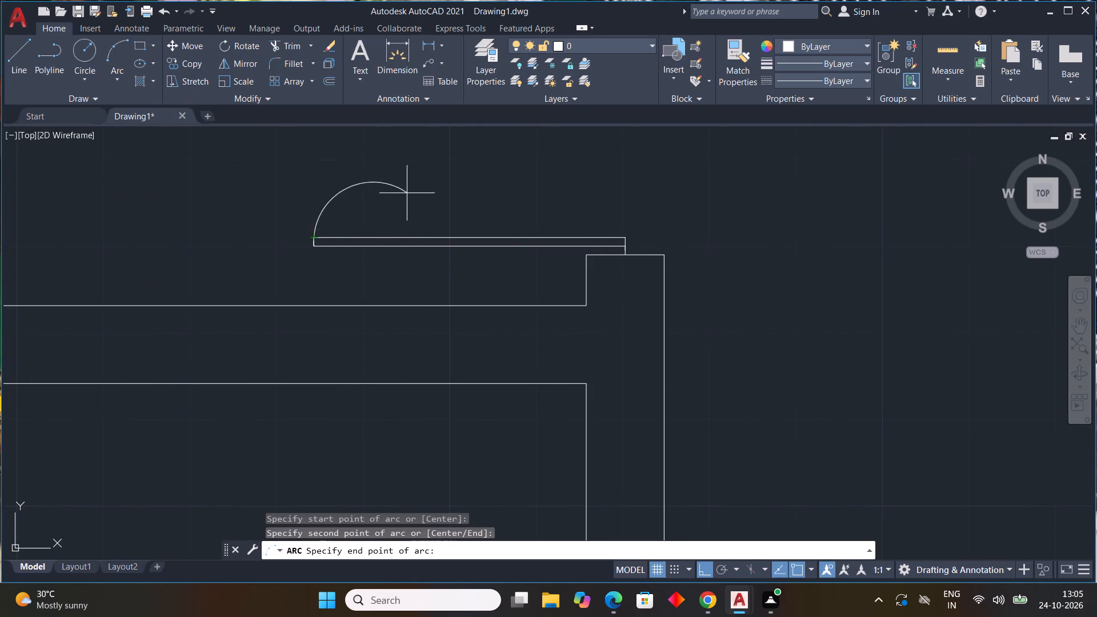
{"action": "middle_click_drag", "start_coordinate": [407, 193], "coordinate": [360, 324]}
{"action": "scroll", "coordinate": [401, 201], "scroll_direction": "down", "scroll_amount": 1}
{"action": "scroll", "coordinate": [360, 324], "scroll_direction": "down", "scroll_amount": 1}
{"action": "left_click", "coordinate": [446, 207]}
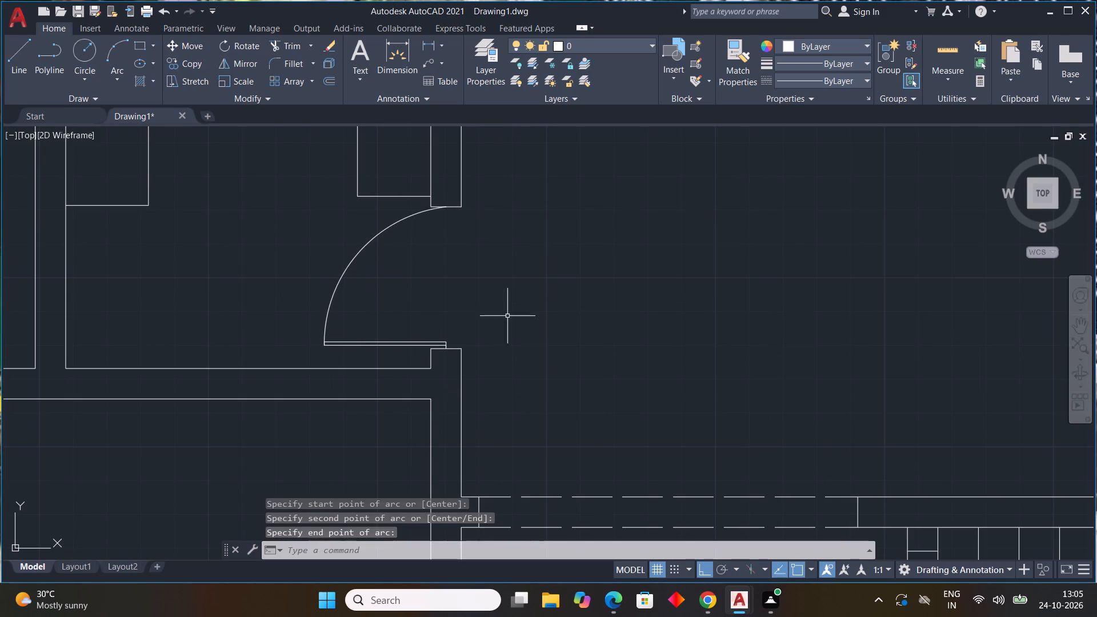
{"action": "scroll", "coordinate": [527, 342], "scroll_direction": "down", "scroll_amount": 4}
{"action": "key", "text": "Escape"}
{"action": "key", "text": "Escape"}
{"action": "key", "text": "Escape"}
{"action": "key", "text": "Escape"}
{"action": "key", "text": "Escape"}
{"action": "key", "text": "Escape"}
{"action": "key", "text": "Escape"}
{"action": "key", "text": "Escape"}
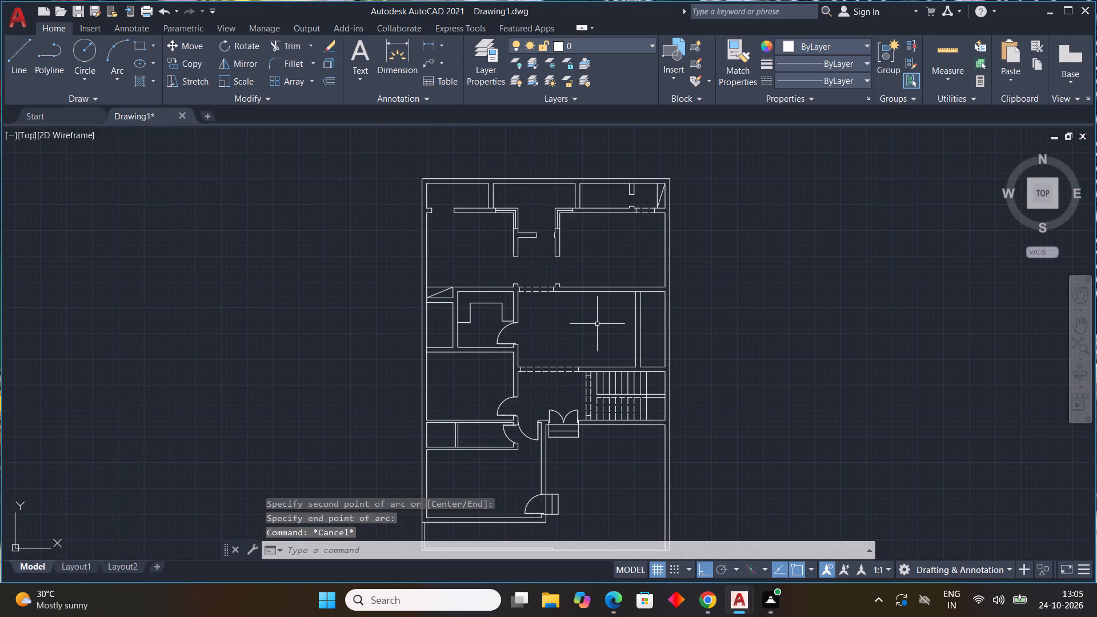
Draw a 3' by 1" door leaf, 1" off the lower jamb's midpoint, in the doorway of the large upper-left room.
{"action": "middle_click_drag", "start_coordinate": [568, 283], "coordinate": [567, 324]}
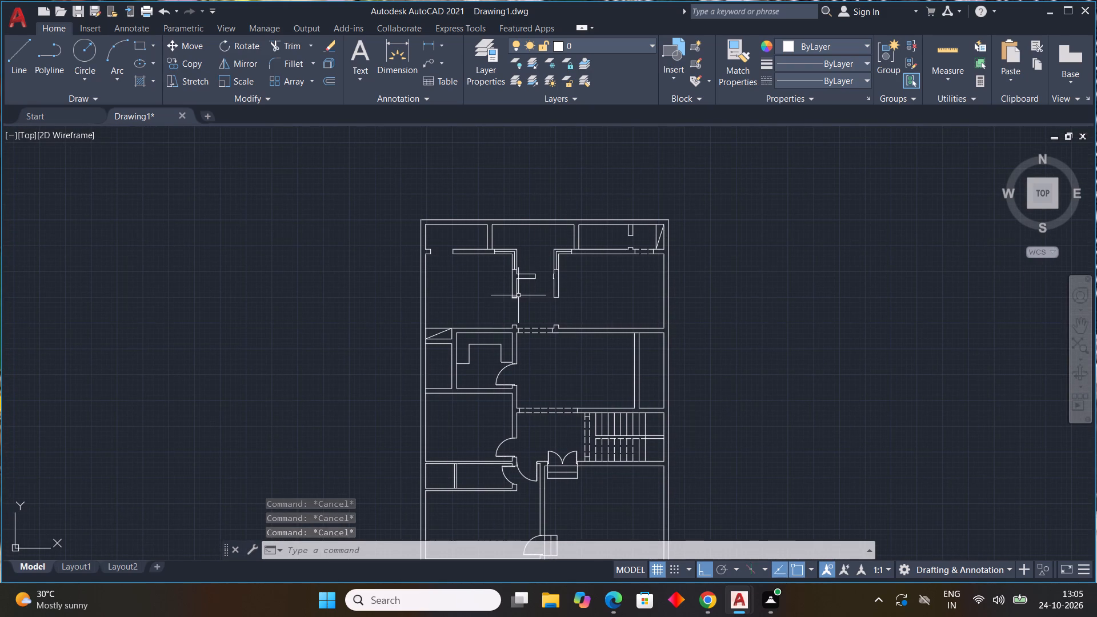
{"action": "middle_click_drag", "start_coordinate": [518, 295], "coordinate": [539, 342]}
{"action": "scroll", "coordinate": [531, 357], "scroll_direction": "up", "scroll_amount": 4}
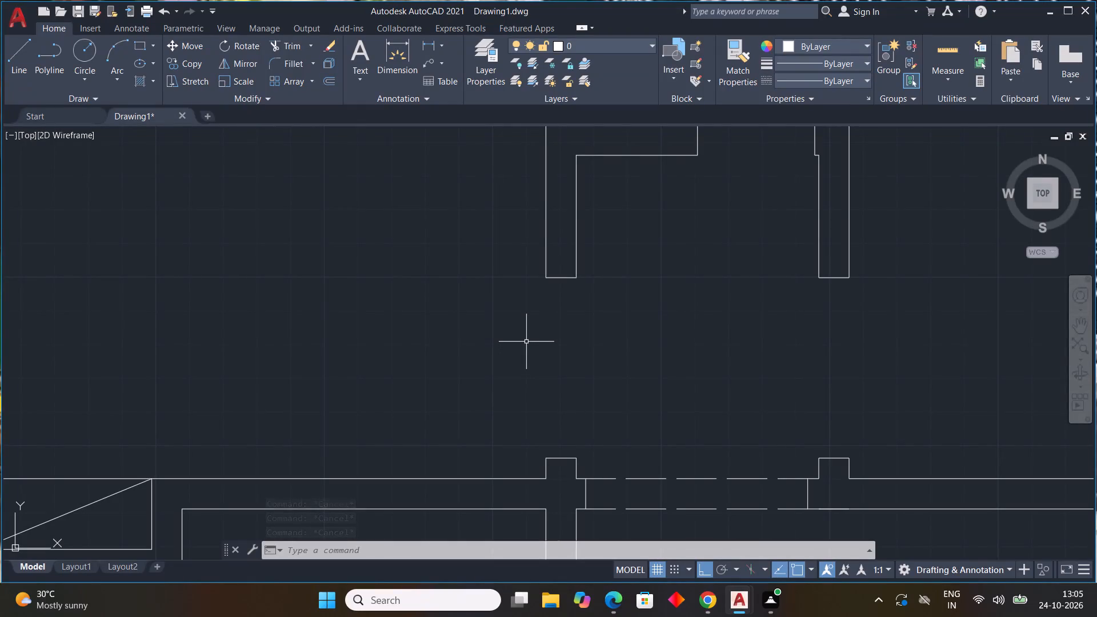
{"action": "type", "text": "L"}
{"action": "key", "text": "space"}
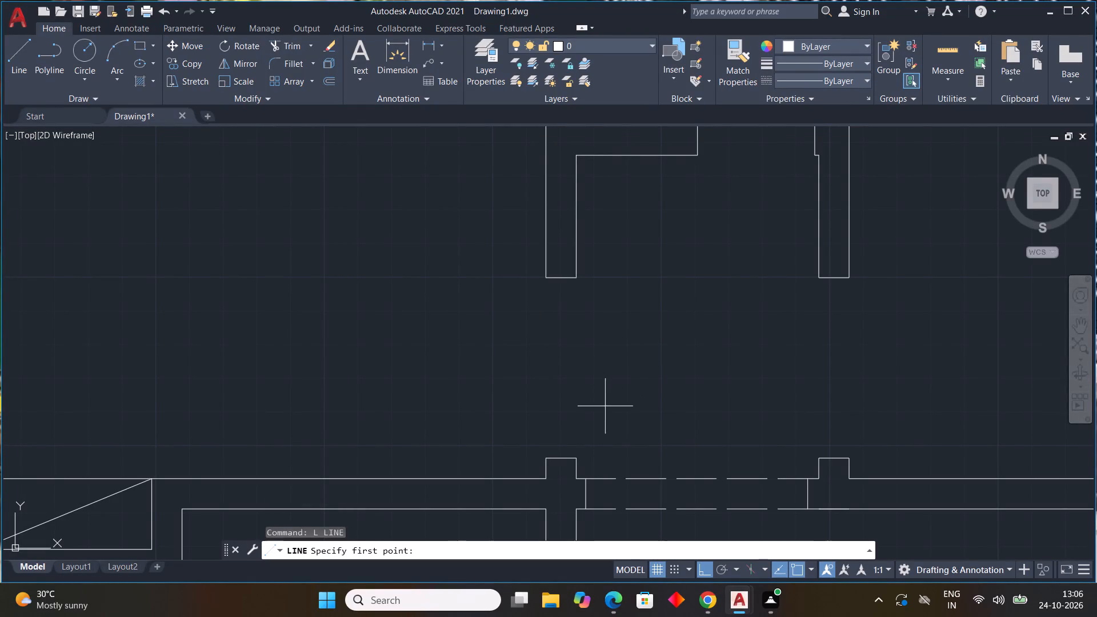
{"action": "left_click", "coordinate": [564, 456]}
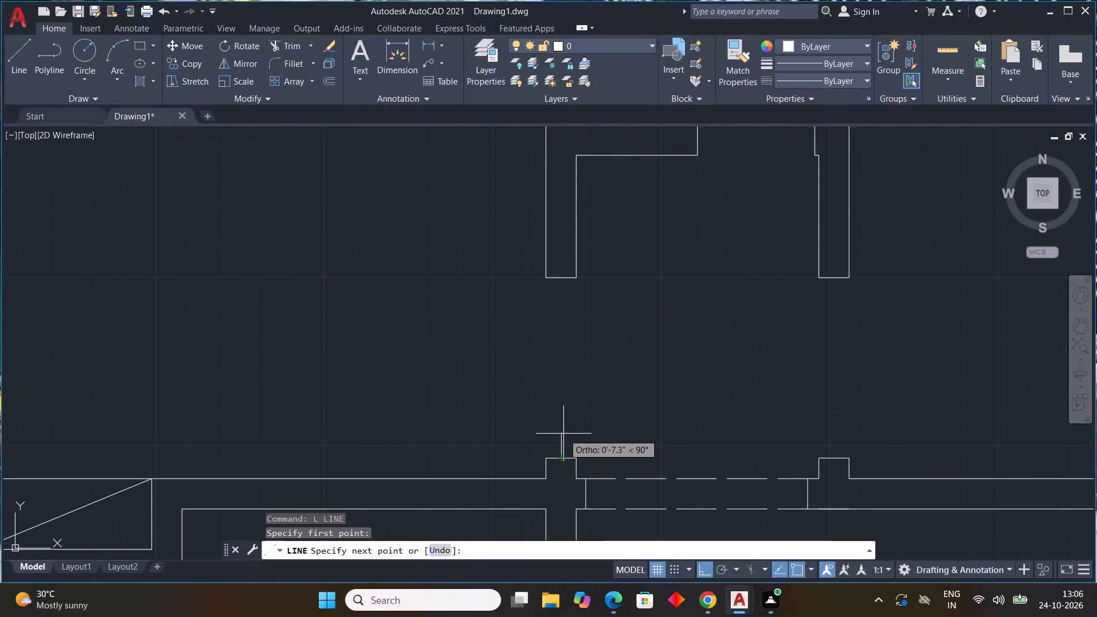
{"action": "key", "text": "1"}
{"action": "key", "text": "shift+quotedbl"}
{"action": "key", "text": "Return"}
{"action": "scroll", "coordinate": [506, 416], "scroll_direction": "down", "scroll_amount": 1}
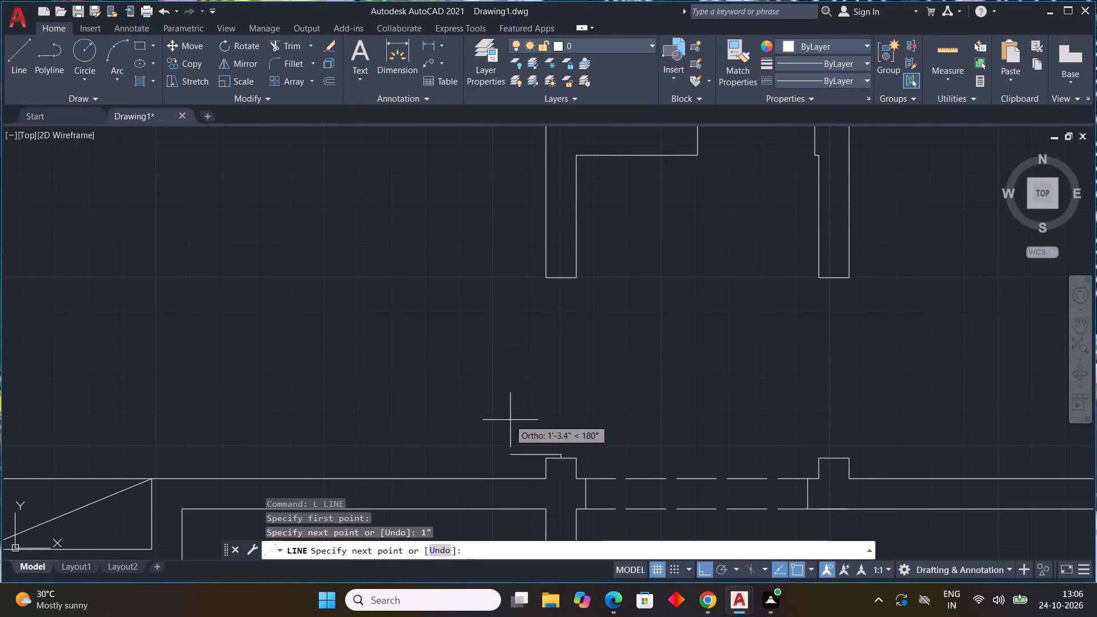
{"action": "middle_click_drag", "start_coordinate": [502, 411], "coordinate": [533, 350]}
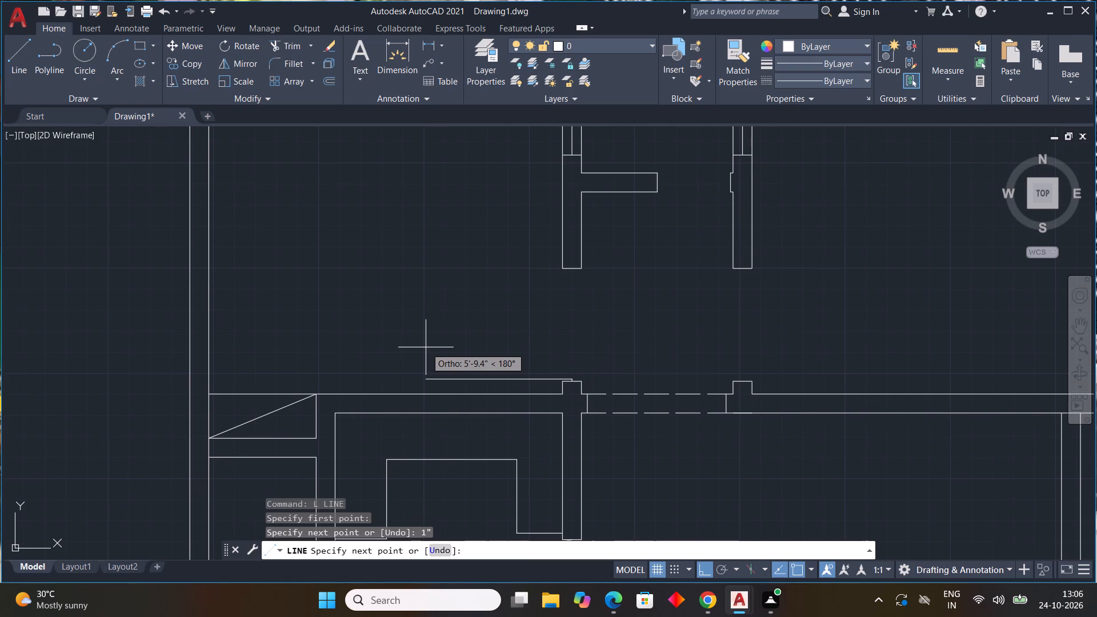
{"action": "type", "text": "3'"}
{"action": "key", "text": "Return"}
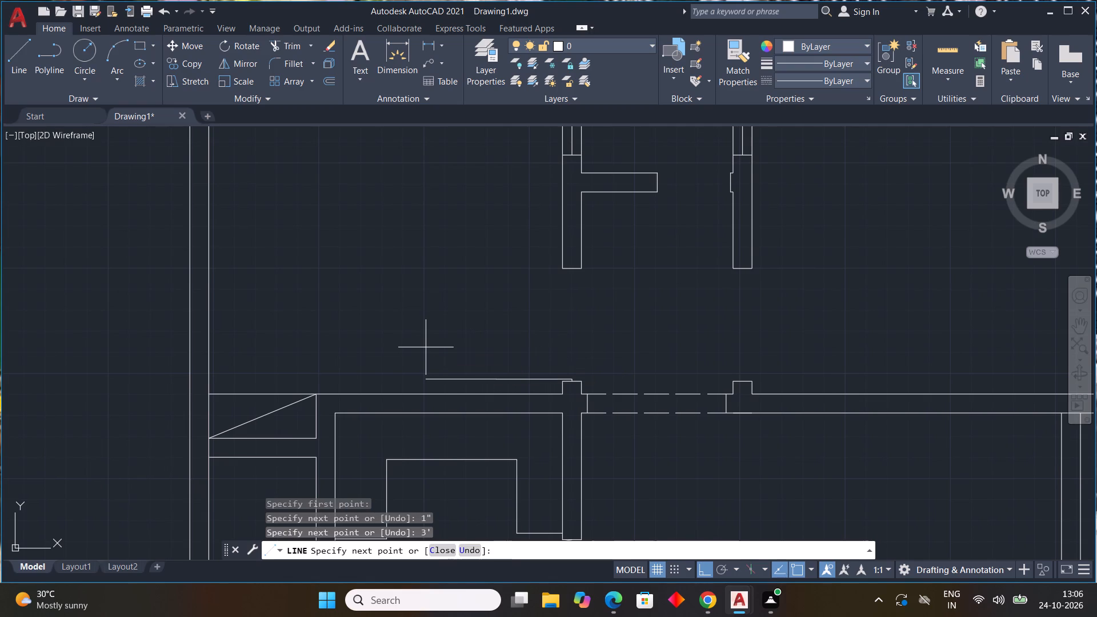
{"action": "type", "text": "1\""}
{"action": "key", "text": "Return"}
{"action": "scroll", "coordinate": [568, 363], "scroll_direction": "up", "scroll_amount": 3}
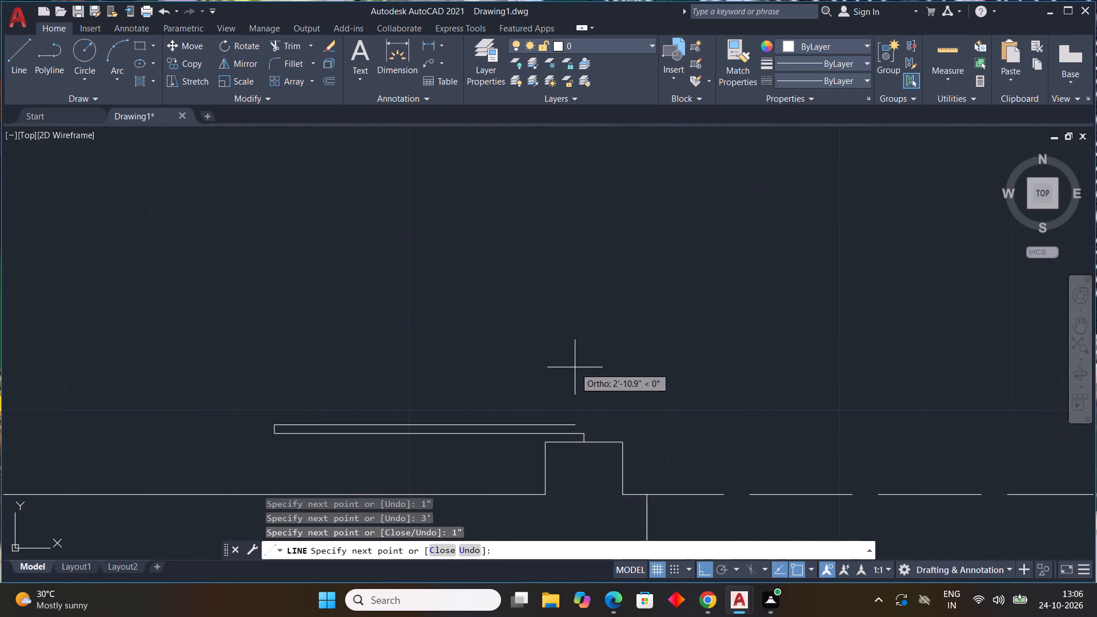
{"action": "left_click_drag", "start_coordinate": [586, 421], "coordinate": [585, 427]}
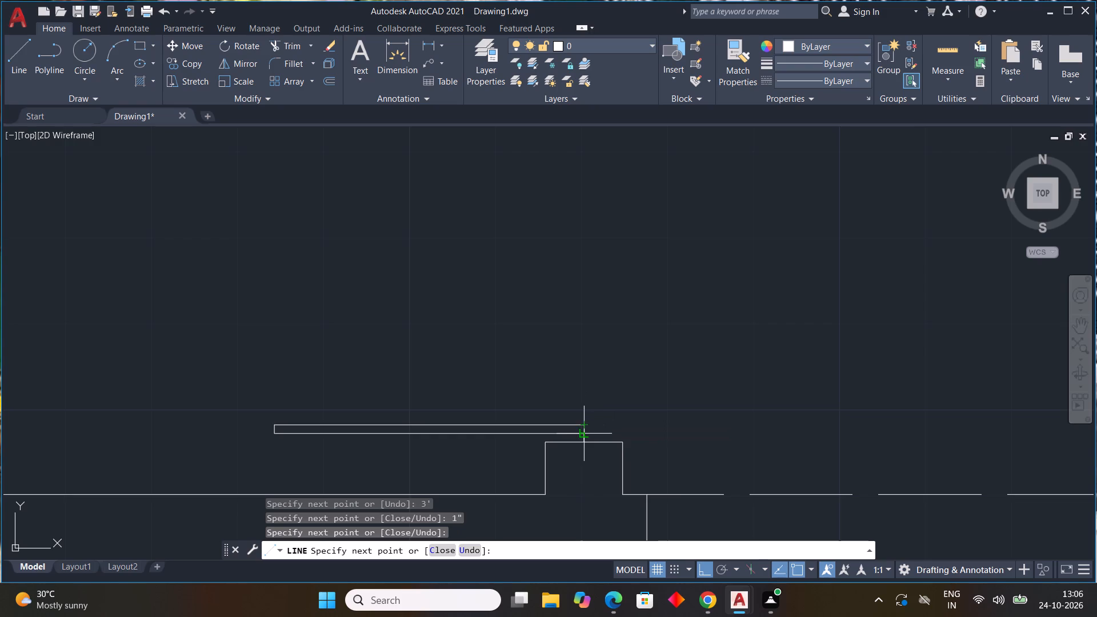
{"action": "left_click", "coordinate": [583, 434]}
{"action": "key", "text": "Escape"}
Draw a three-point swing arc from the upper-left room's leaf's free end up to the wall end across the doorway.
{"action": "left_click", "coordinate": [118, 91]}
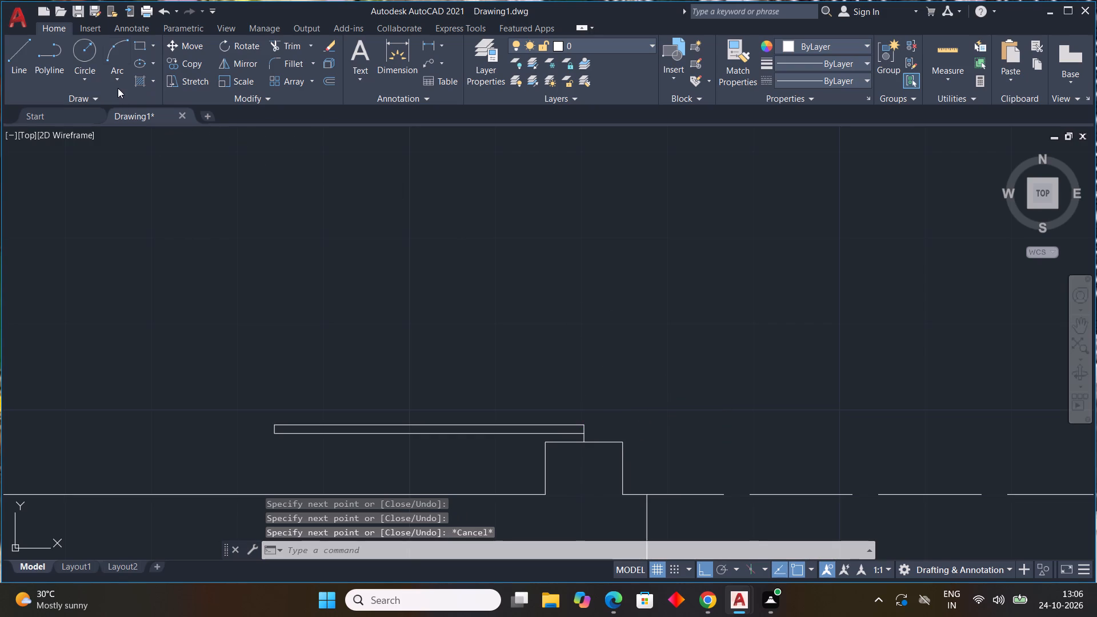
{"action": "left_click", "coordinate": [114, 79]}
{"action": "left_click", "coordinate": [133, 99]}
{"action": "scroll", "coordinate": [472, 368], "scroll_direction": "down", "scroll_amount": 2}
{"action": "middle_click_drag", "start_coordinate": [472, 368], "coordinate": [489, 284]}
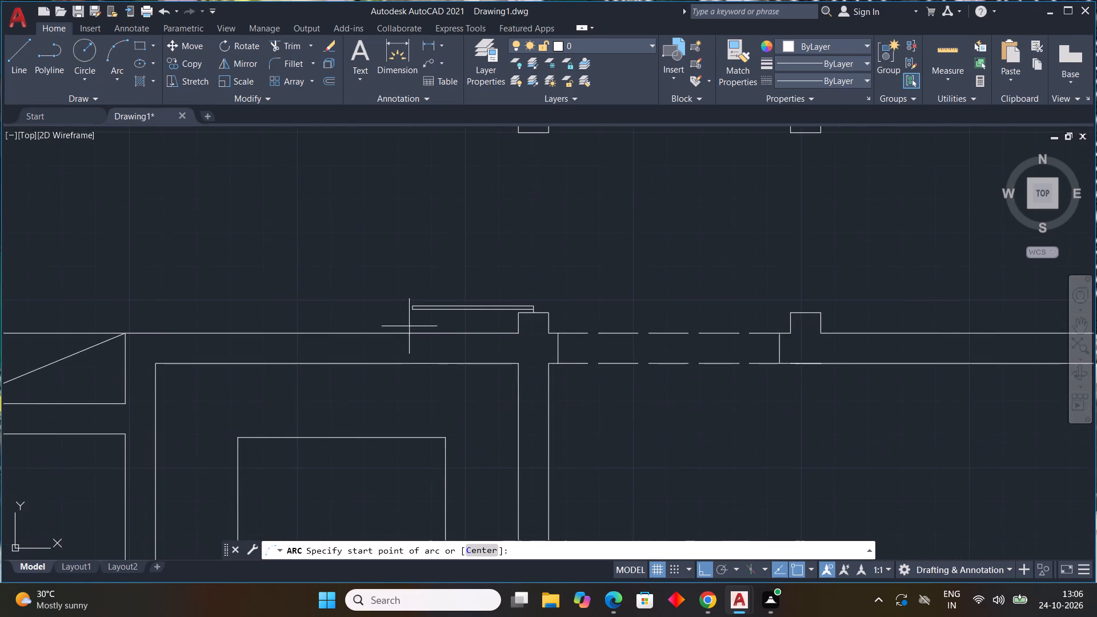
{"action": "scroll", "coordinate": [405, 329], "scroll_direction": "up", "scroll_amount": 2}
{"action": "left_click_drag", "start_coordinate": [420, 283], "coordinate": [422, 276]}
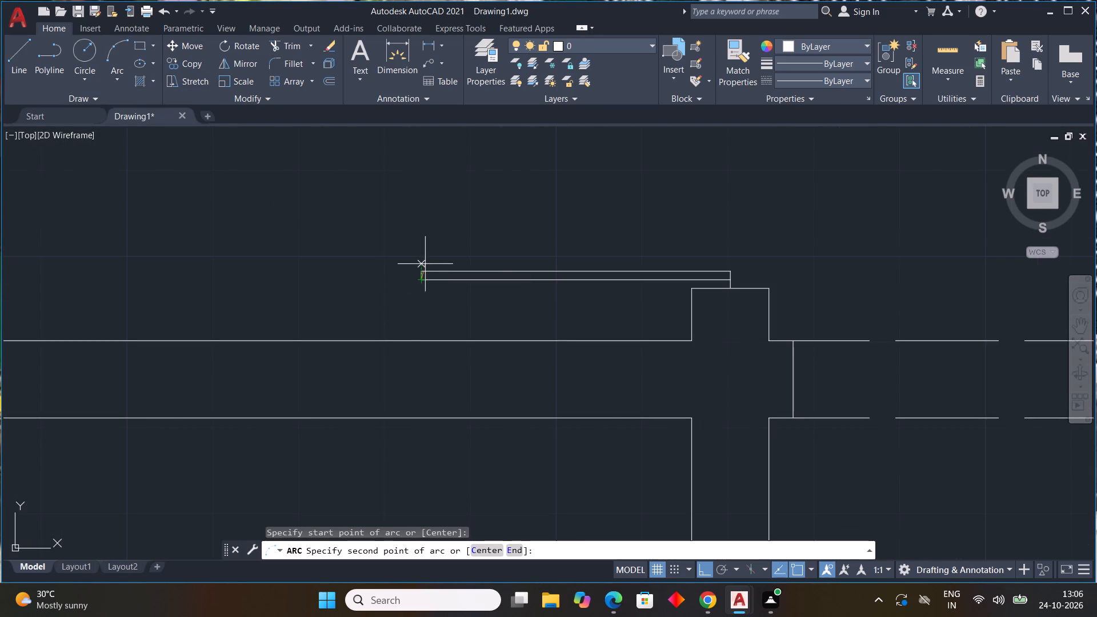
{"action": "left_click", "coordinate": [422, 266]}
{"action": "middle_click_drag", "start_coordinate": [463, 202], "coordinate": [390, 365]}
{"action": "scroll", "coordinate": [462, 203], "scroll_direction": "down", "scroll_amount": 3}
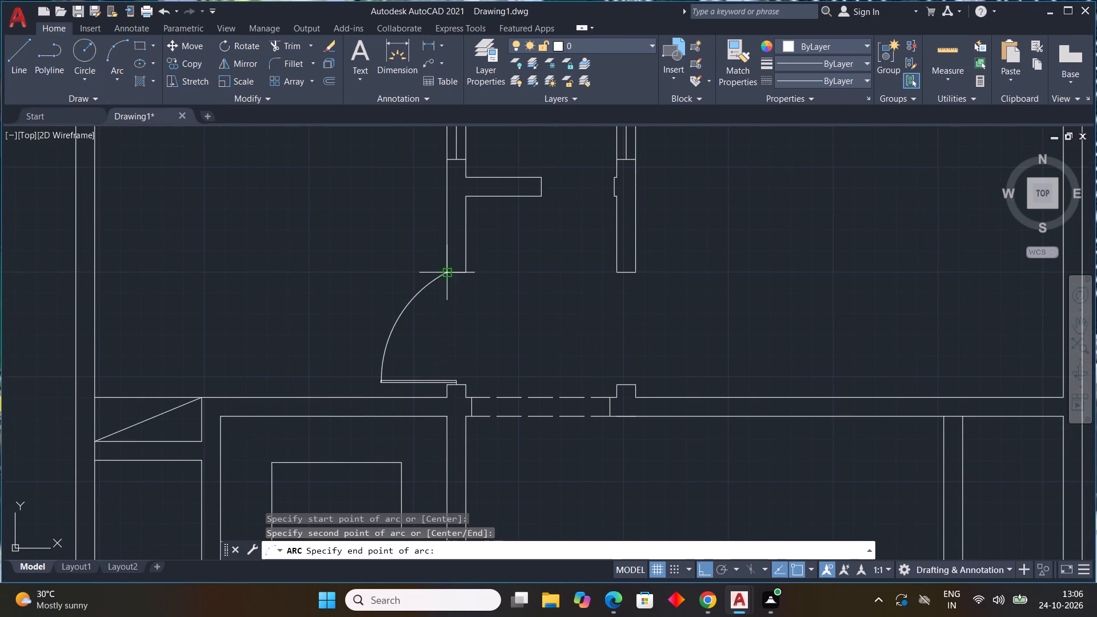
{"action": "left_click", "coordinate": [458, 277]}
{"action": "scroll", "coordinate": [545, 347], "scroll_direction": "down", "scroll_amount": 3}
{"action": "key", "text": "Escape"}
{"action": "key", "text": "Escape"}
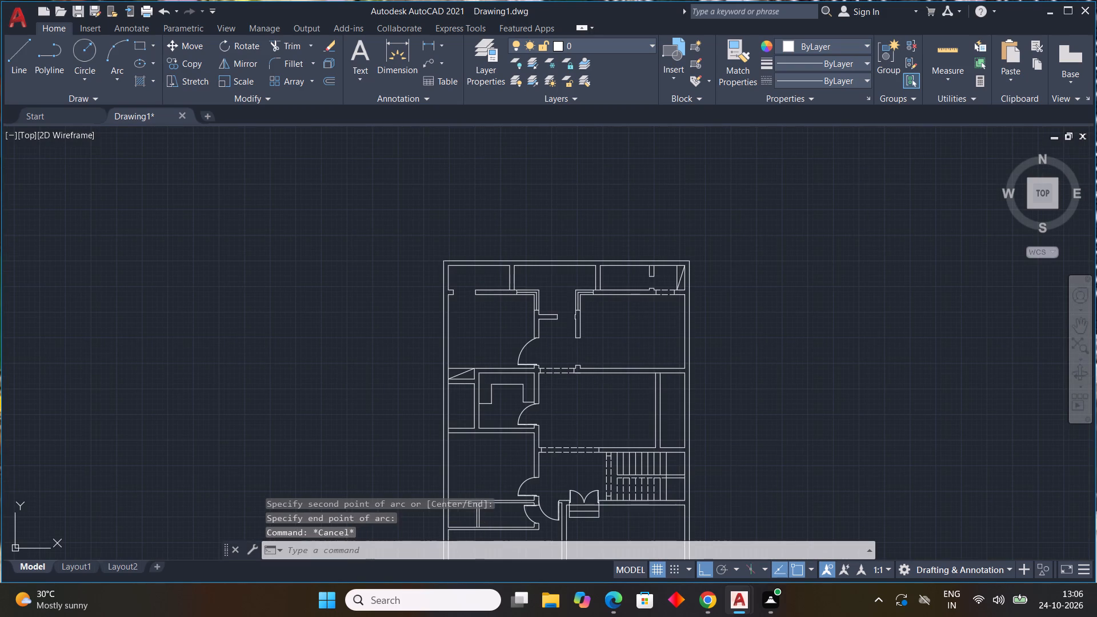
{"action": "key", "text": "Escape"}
Draw a 3' by 1" door leaf, 1" off the lower jamb's midpoint, extending into the large upper-right room.
{"action": "middle_click_drag", "start_coordinate": [610, 363], "coordinate": [547, 302]}
{"action": "scroll", "coordinate": [502, 283], "scroll_direction": "up", "scroll_amount": 3}
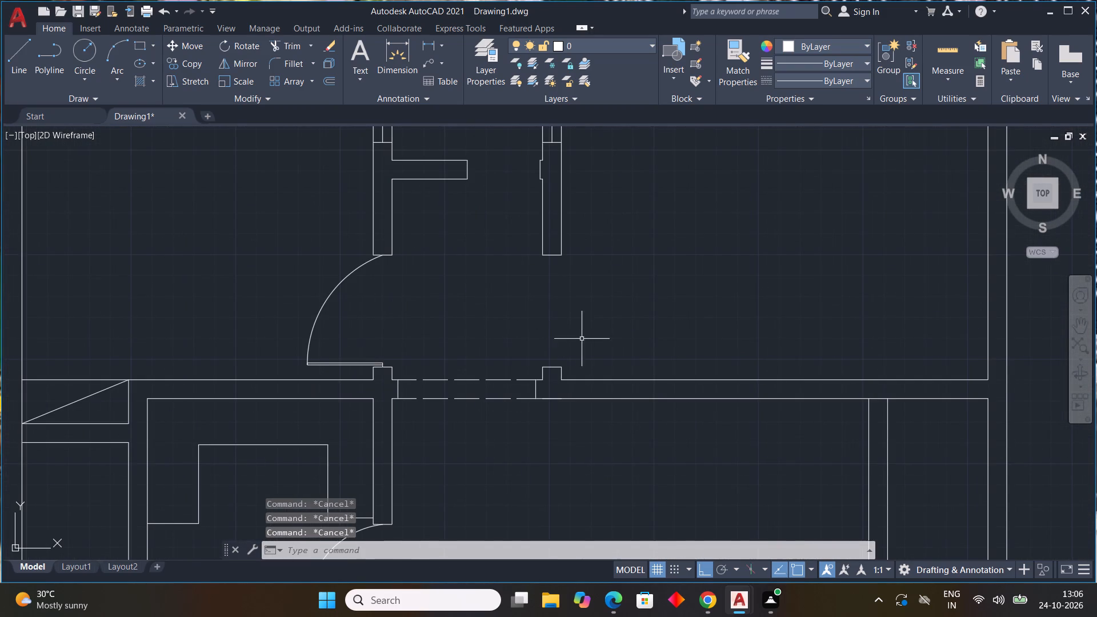
{"action": "type", "text": "L"}
{"action": "key", "text": "space"}
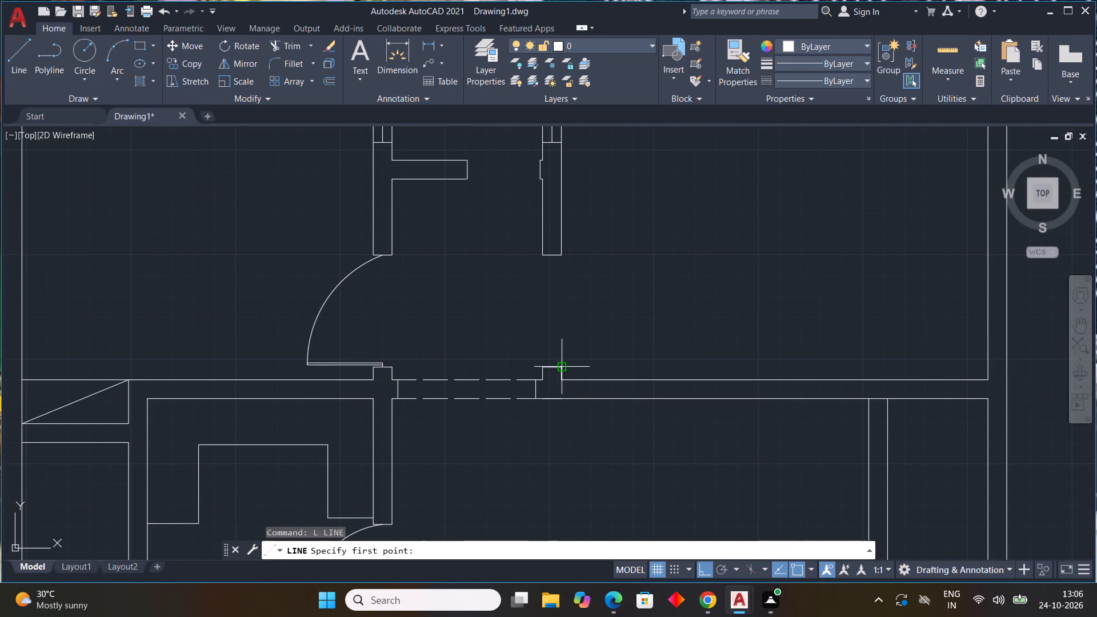
{"action": "left_click", "coordinate": [552, 365]}
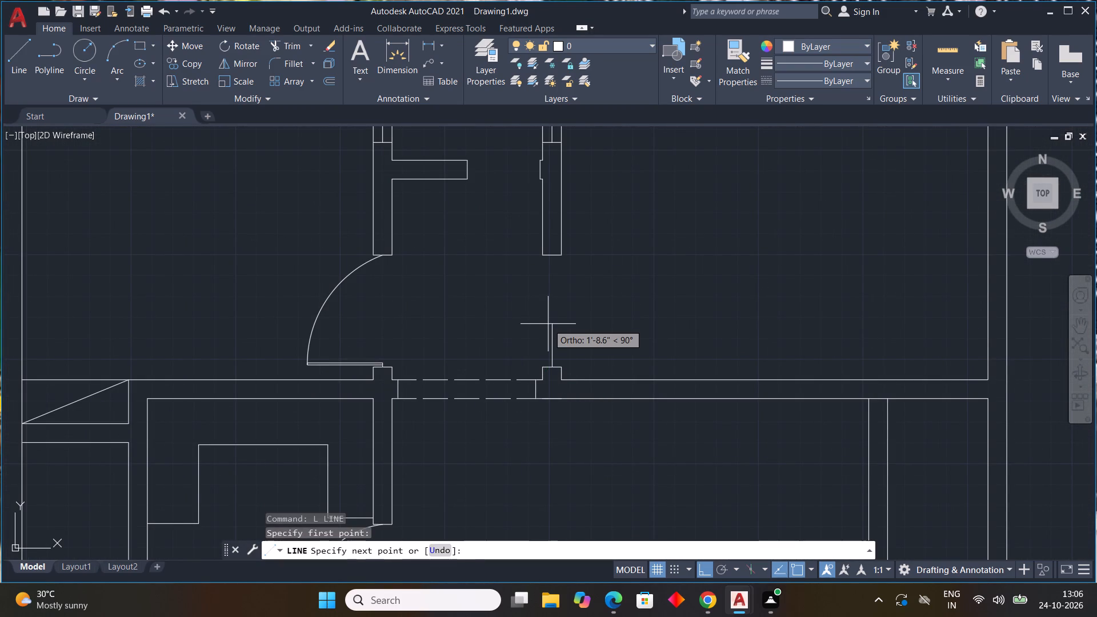
{"action": "type", "text": "1\""}
{"action": "key", "text": "Return"}
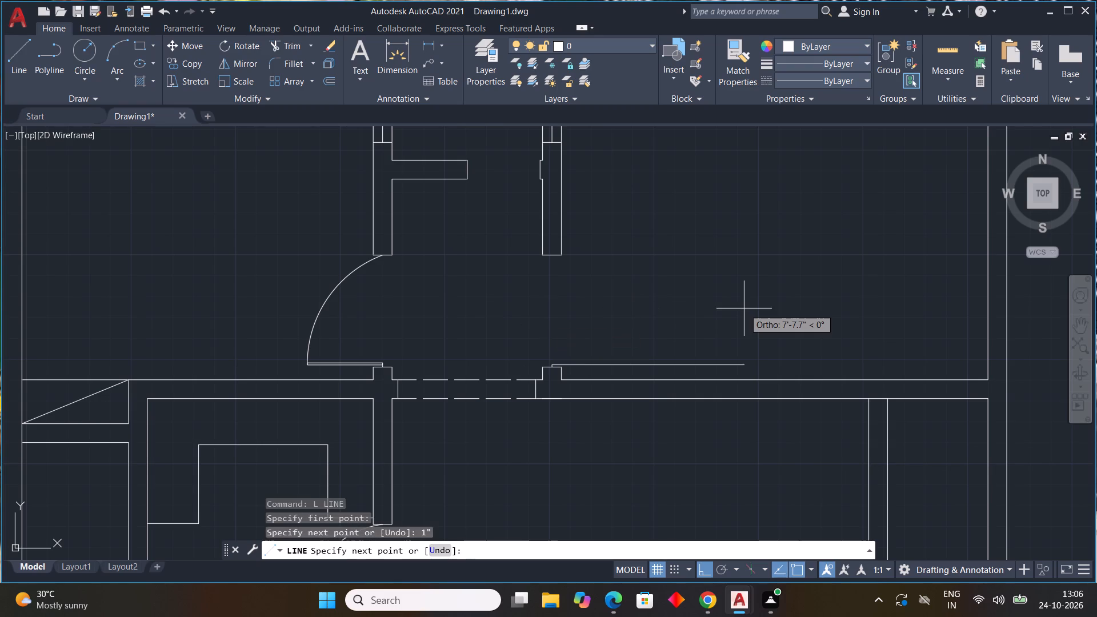
{"action": "type", "text": "3'"}
{"action": "key", "text": "Return"}
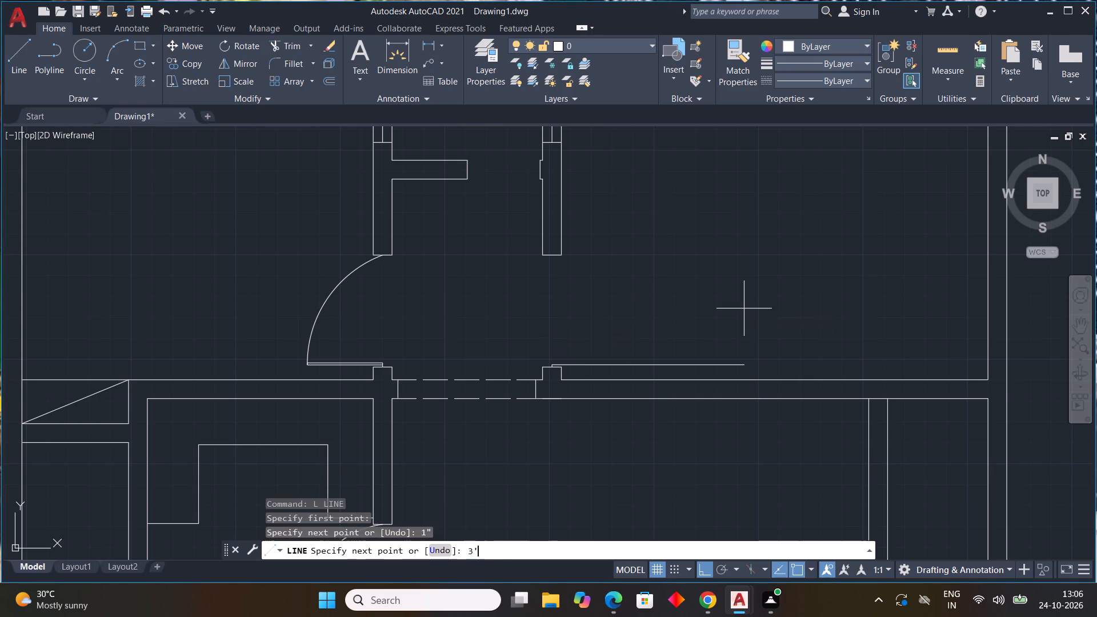
{"action": "type", "text": "1\""}
{"action": "key", "text": "Return"}
{"action": "scroll", "coordinate": [607, 368], "scroll_direction": "up", "scroll_amount": 4}
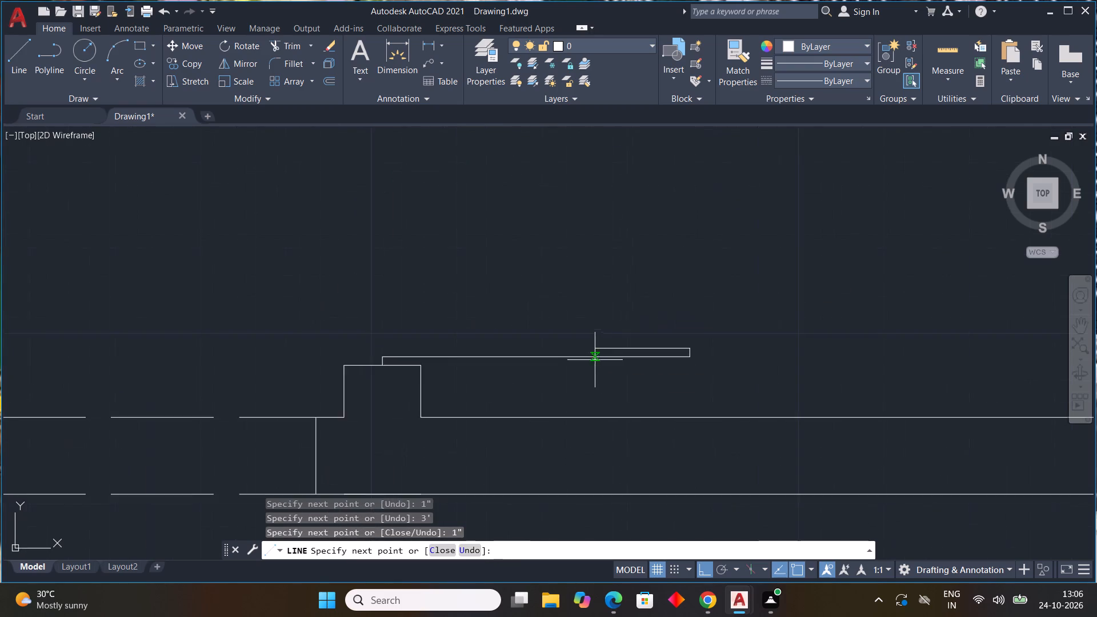
{"action": "middle_click_drag", "start_coordinate": [370, 332], "coordinate": [476, 299]}
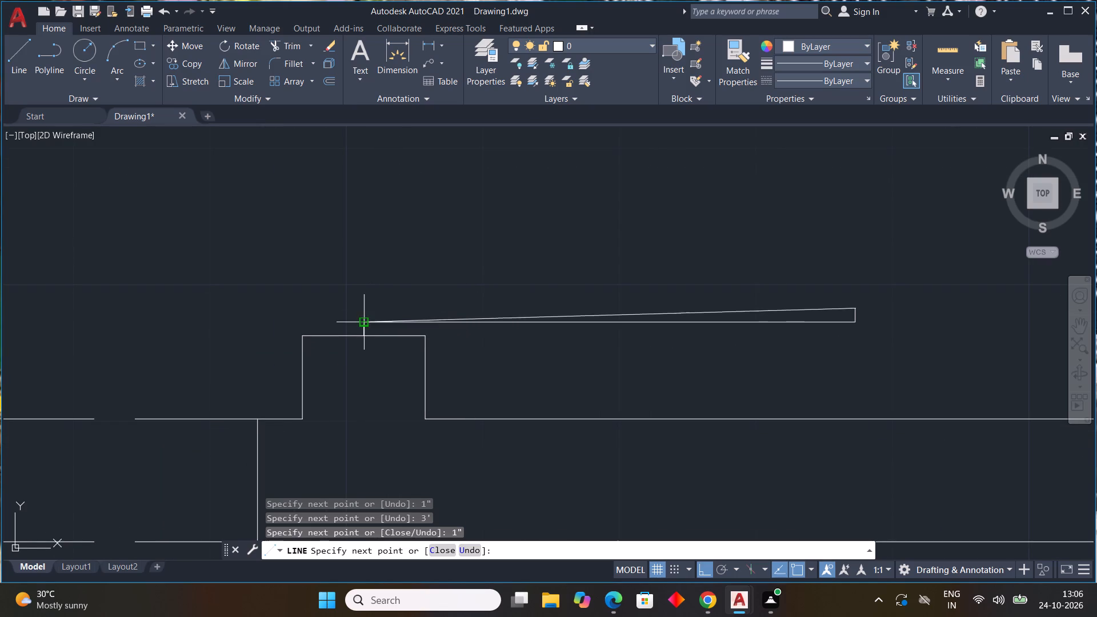
{"action": "left_click", "coordinate": [365, 305]}
{"action": "left_click", "coordinate": [363, 323]}
{"action": "key", "text": "Escape"}
{"action": "scroll", "coordinate": [502, 291], "scroll_direction": "down", "scroll_amount": 4}
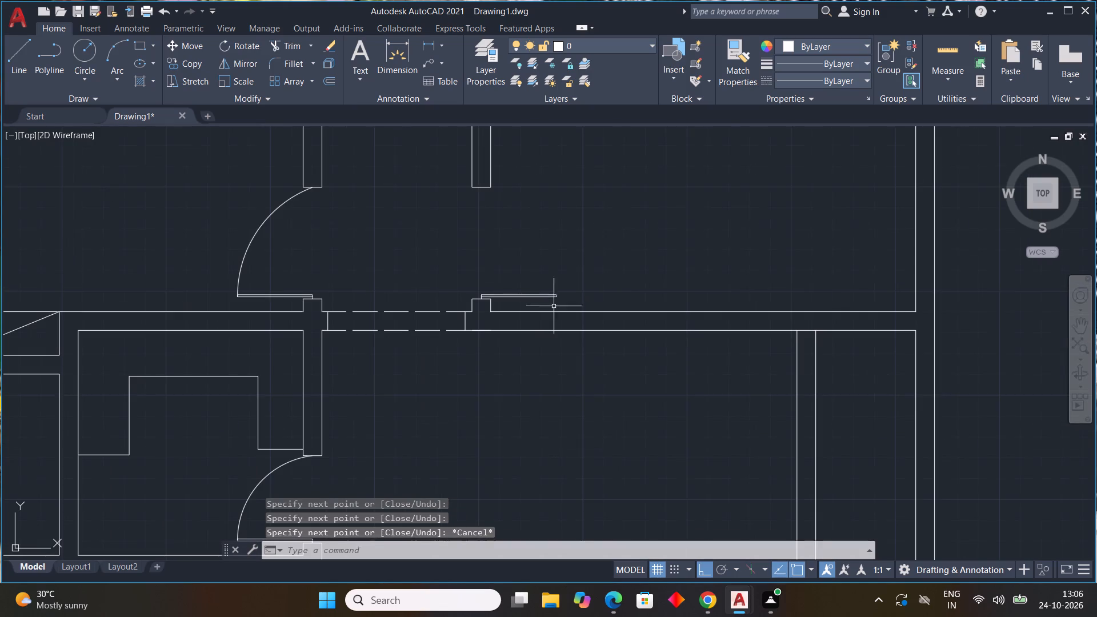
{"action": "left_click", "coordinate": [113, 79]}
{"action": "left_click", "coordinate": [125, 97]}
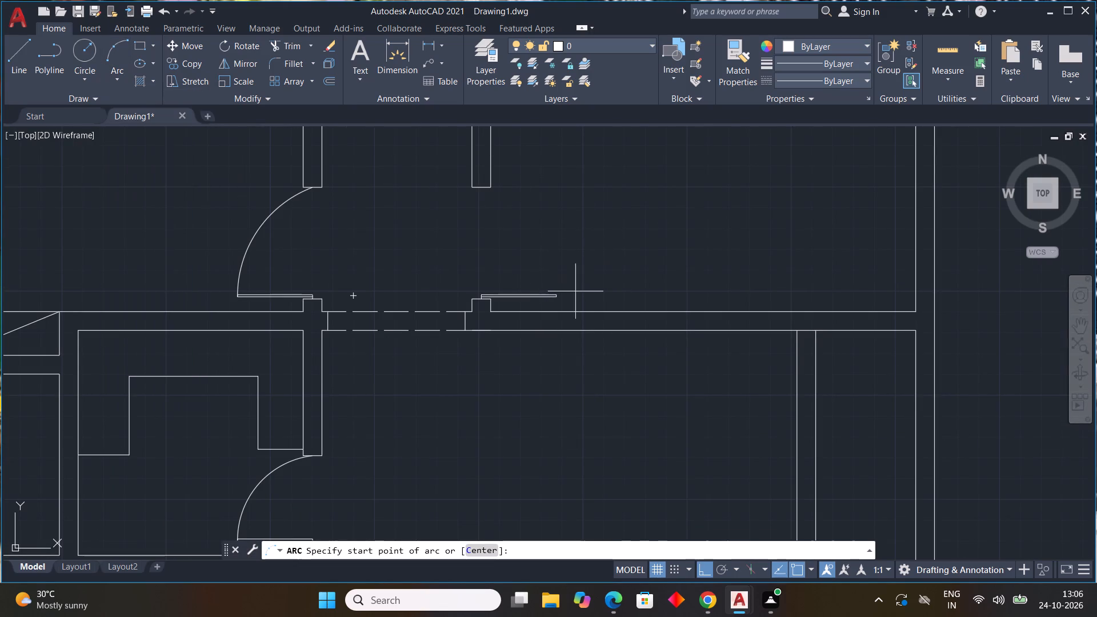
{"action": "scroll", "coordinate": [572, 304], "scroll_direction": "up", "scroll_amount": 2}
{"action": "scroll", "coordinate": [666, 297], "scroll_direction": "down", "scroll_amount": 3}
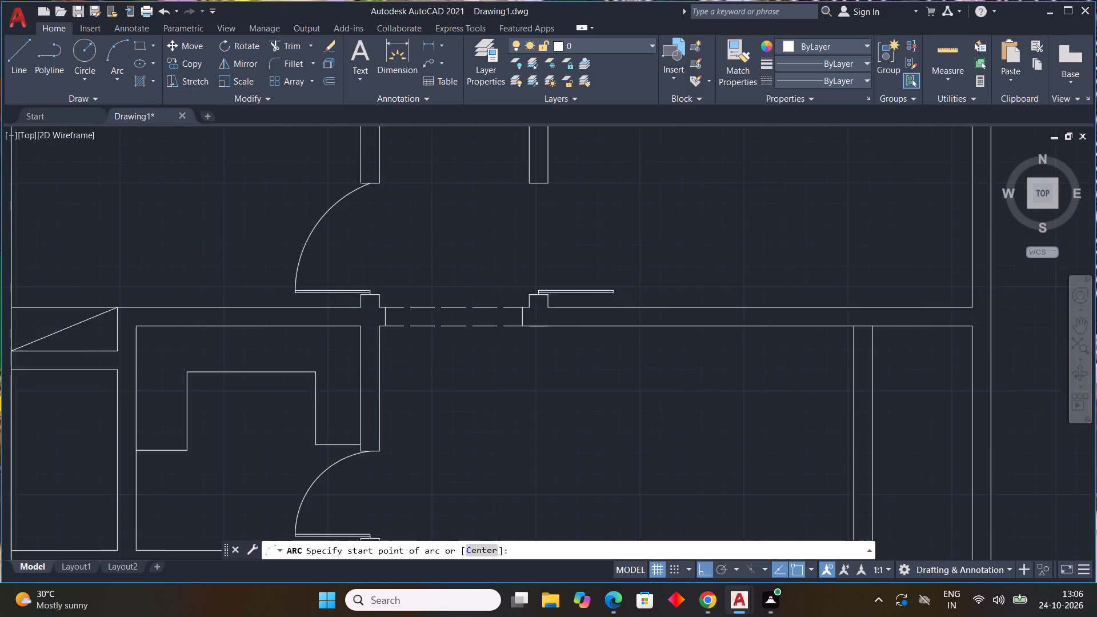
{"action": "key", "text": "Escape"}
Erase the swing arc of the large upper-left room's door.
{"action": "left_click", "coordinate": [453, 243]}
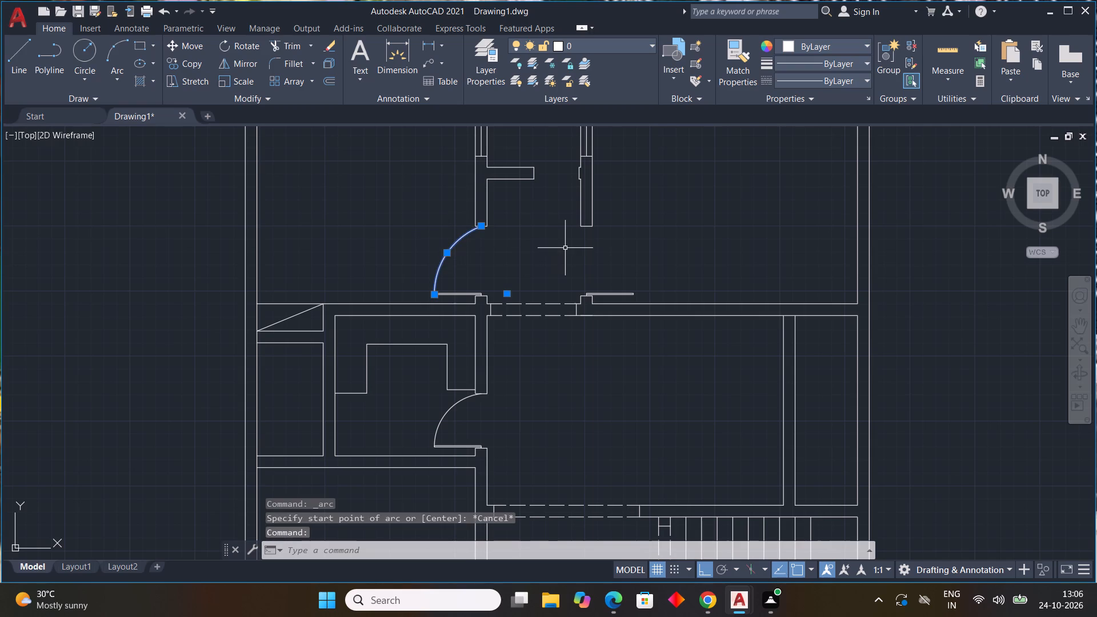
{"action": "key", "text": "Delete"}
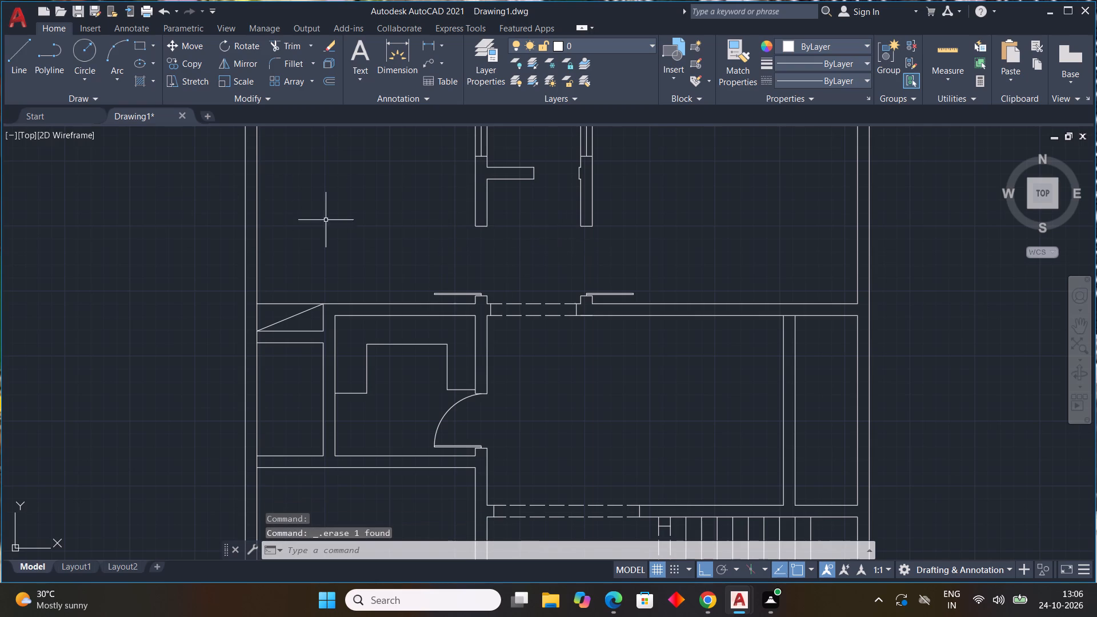
Extend the wall end above the upper-left room's doorway down into the opening with a three-sided line outline at full wall width.
{"action": "middle_click_drag", "start_coordinate": [460, 256], "coordinate": [492, 277]}
{"action": "scroll", "coordinate": [509, 258], "scroll_direction": "up", "scroll_amount": 3}
{"action": "type", "text": "L"}
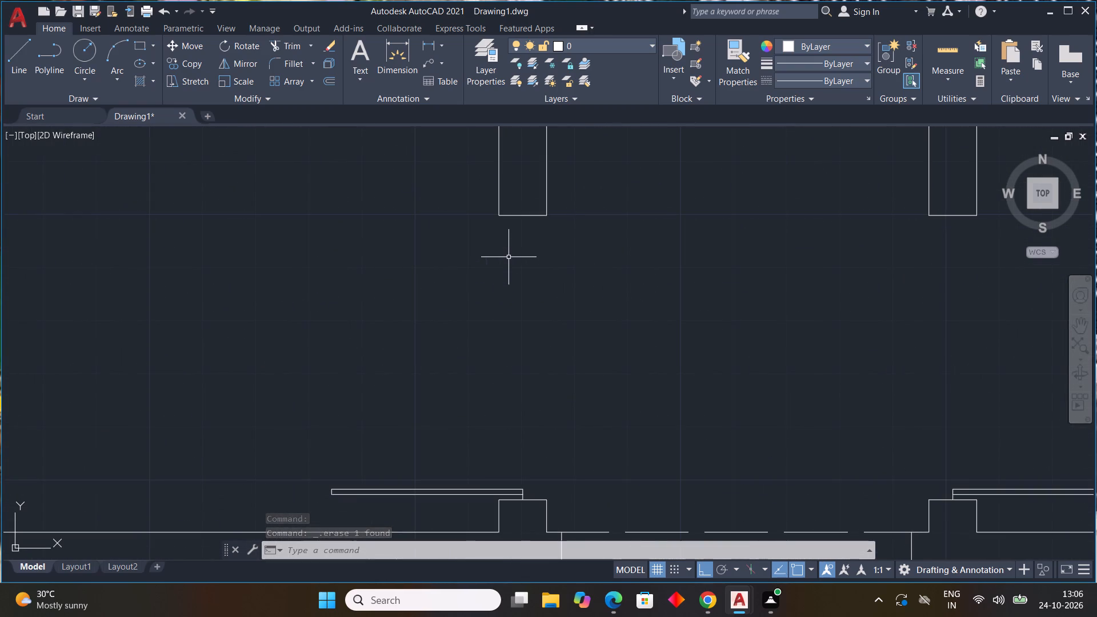
{"action": "key", "text": "space"}
{"action": "left_click_drag", "start_coordinate": [497, 219], "coordinate": [497, 242]}
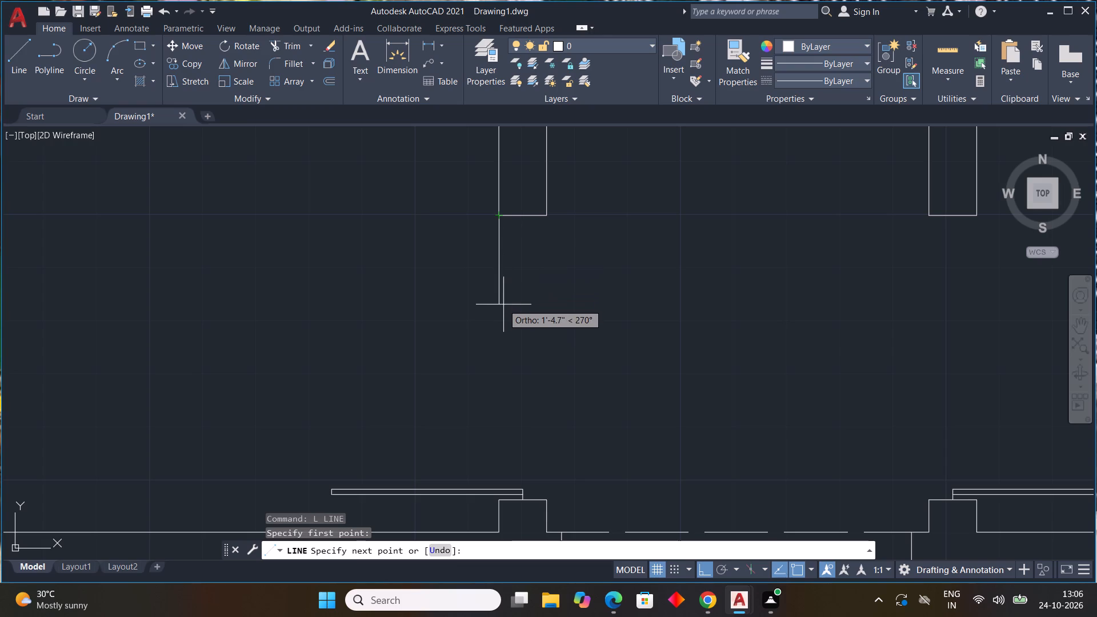
{"action": "left_click", "coordinate": [501, 295]}
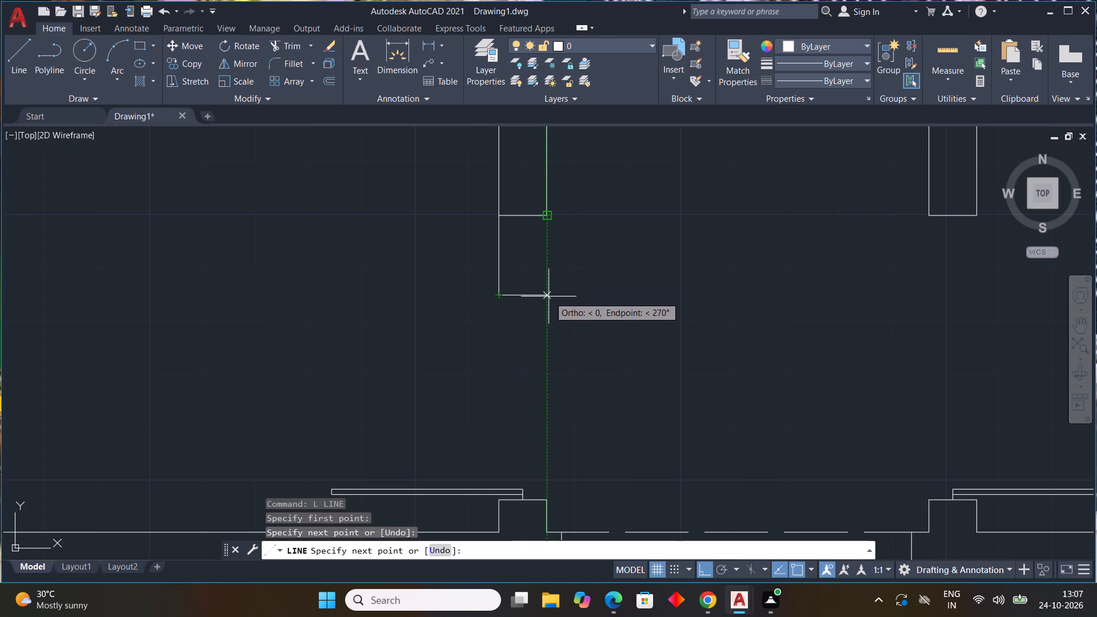
{"action": "left_click", "coordinate": [546, 297]}
{"action": "left_click", "coordinate": [544, 216]}
{"action": "key", "text": "Escape"}
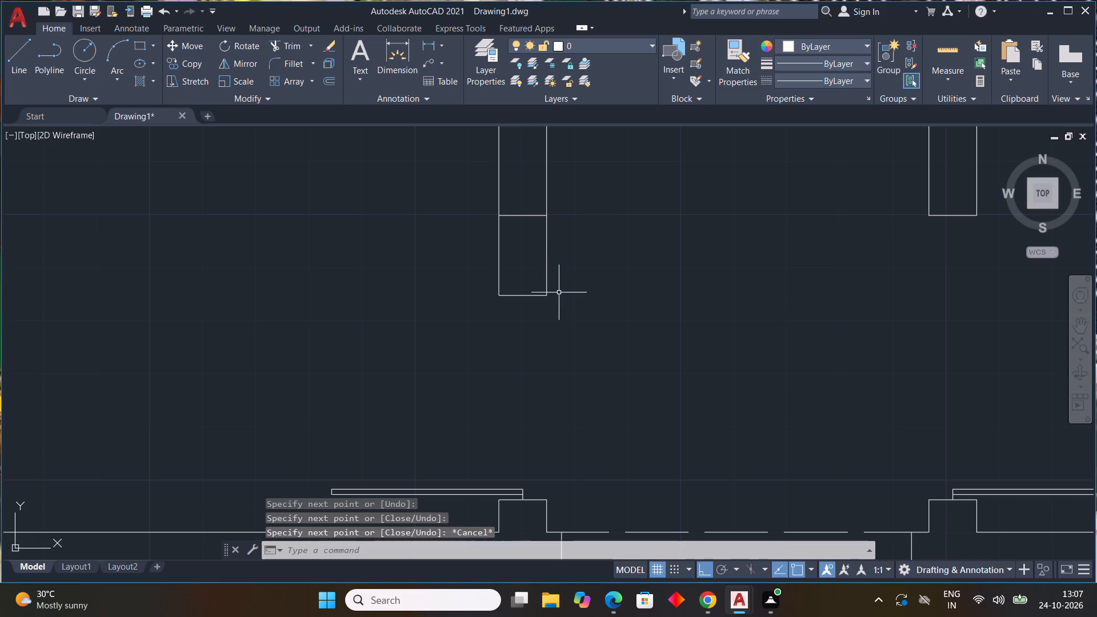
Extend the wall end above the large upper-right room's doorway with a three-sided line outline, level with the opposite extended wall end.
{"action": "type", "text": "L"}
{"action": "key", "text": "space"}
{"action": "left_click", "coordinate": [933, 214]}
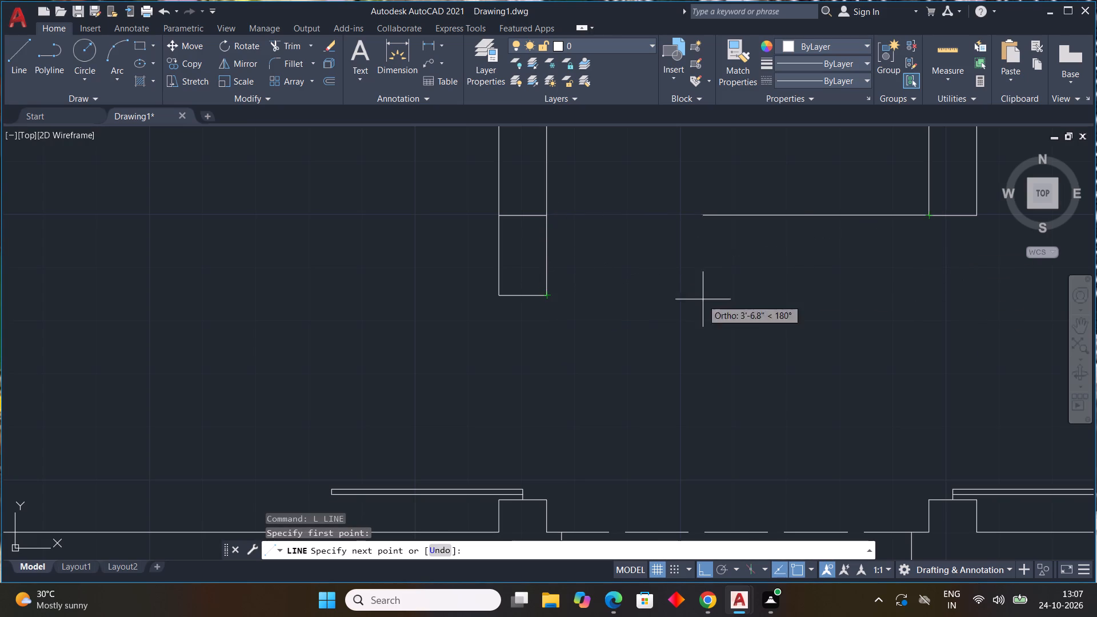
{"action": "left_click", "coordinate": [928, 295]}
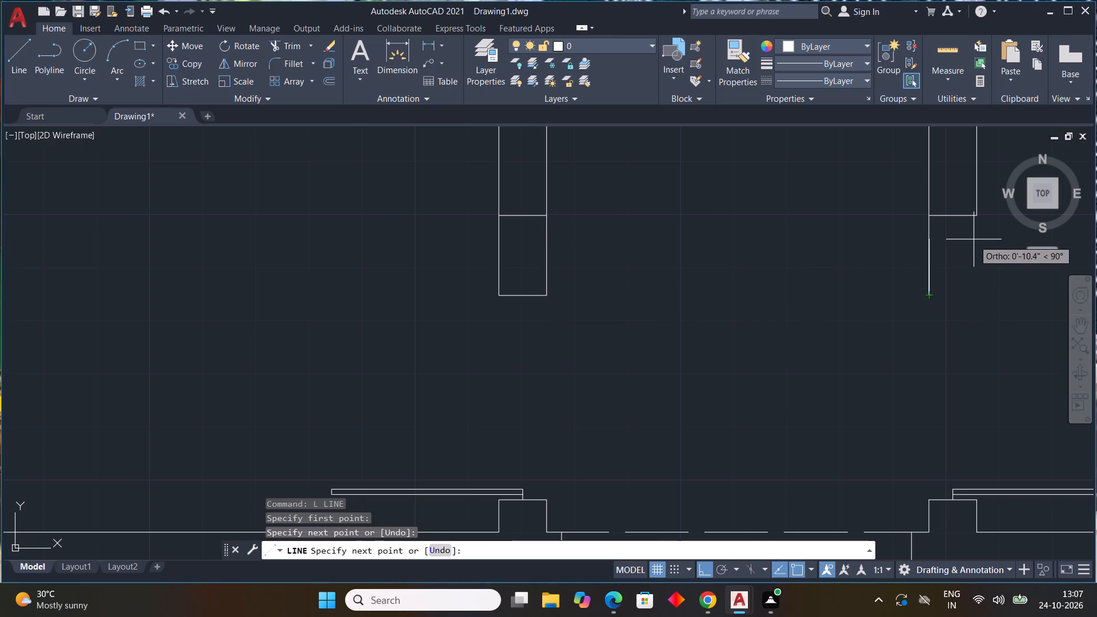
{"action": "left_click", "coordinate": [980, 298]}
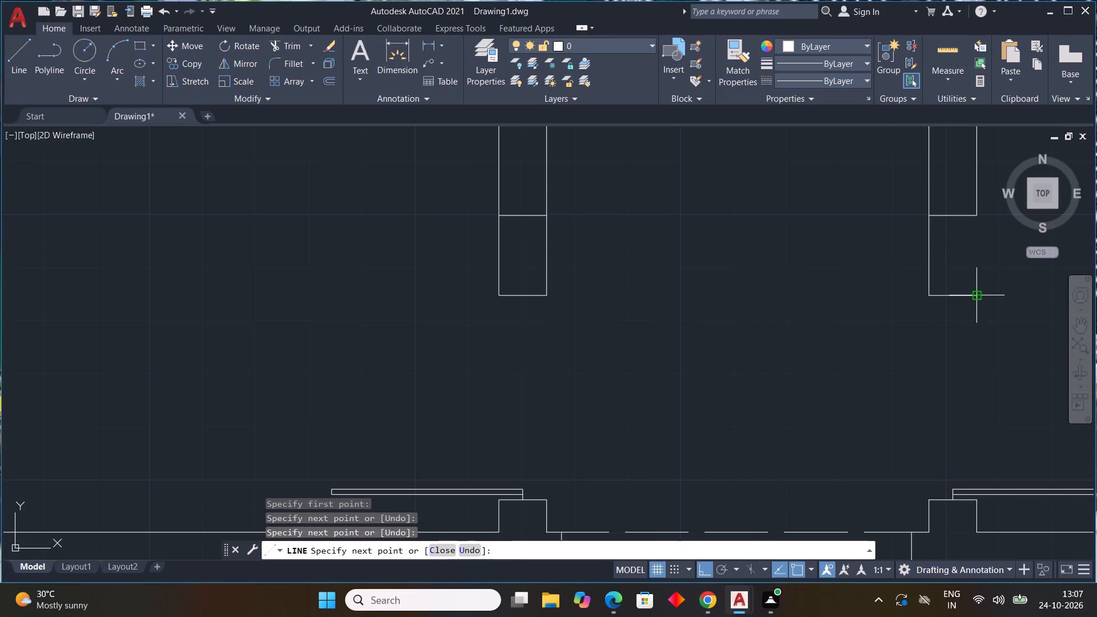
{"action": "left_click", "coordinate": [979, 211]}
{"action": "key", "text": "Escape"}
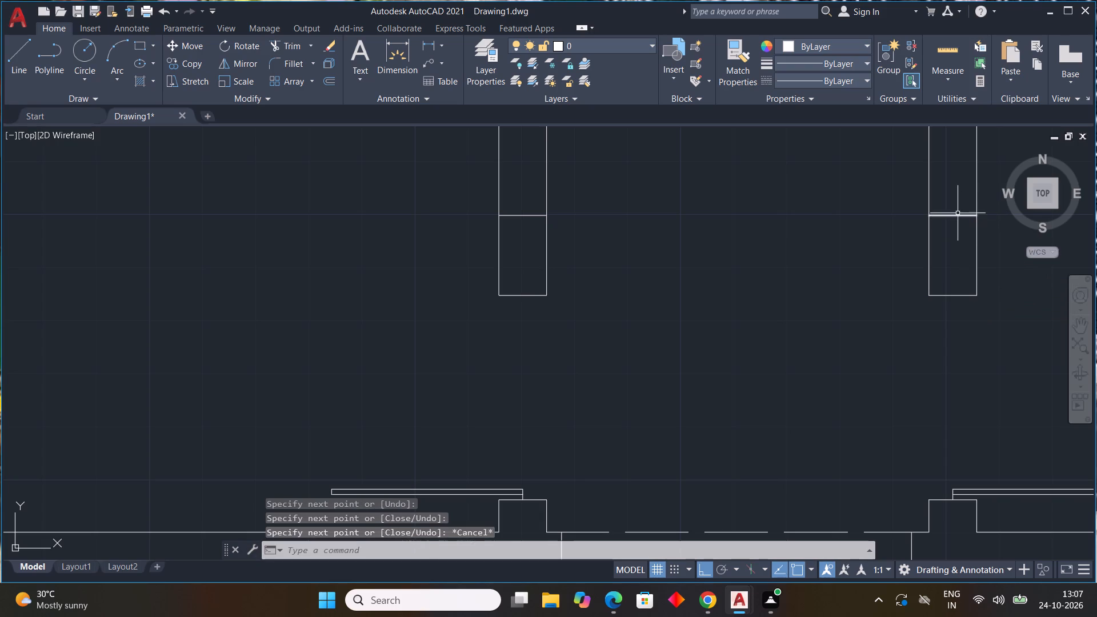
Erase the two leftover cross lines where the extended wall ends join the original walls.
{"action": "left_click", "coordinate": [958, 213]}
{"action": "left_click", "coordinate": [947, 237]}
{"action": "left_click_drag", "start_coordinate": [523, 199], "coordinate": [519, 226]}
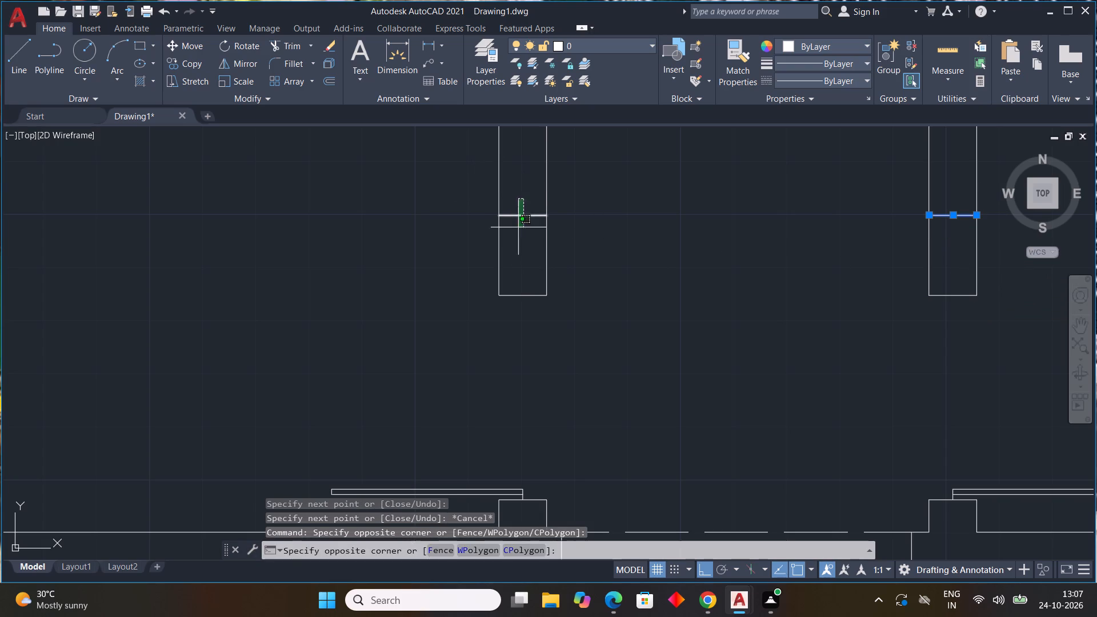
{"action": "left_click", "coordinate": [512, 239]}
{"action": "key", "text": "Delete"}
Draw a three-point swing arc from the upper-left room's door leaf end up to the midpoint of the extended wall end.
{"action": "scroll", "coordinate": [558, 229], "scroll_direction": "down", "scroll_amount": 4}
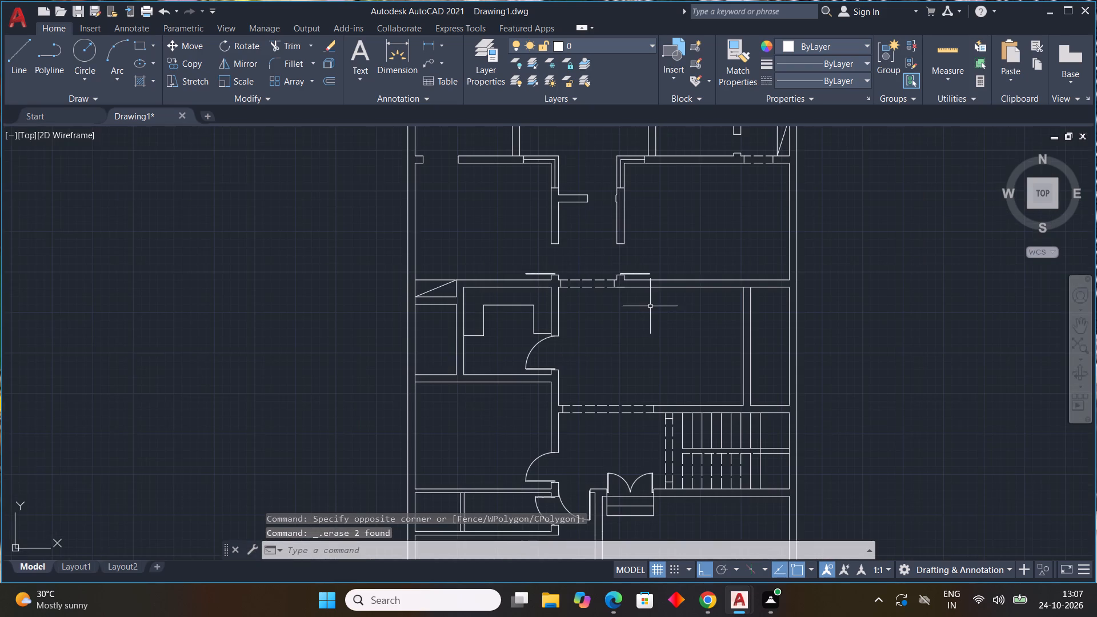
{"action": "middle_click_drag", "start_coordinate": [650, 301], "coordinate": [657, 277]}
{"action": "left_click", "coordinate": [108, 74]}
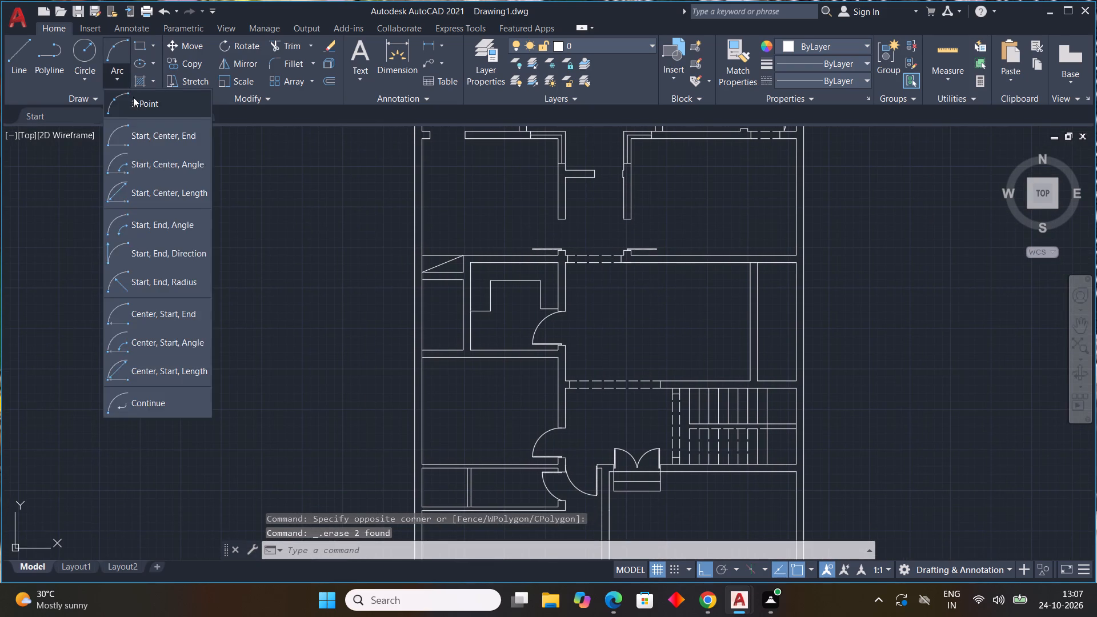
{"action": "left_click", "coordinate": [133, 97]}
{"action": "scroll", "coordinate": [569, 229], "scroll_direction": "up", "scroll_amount": 4}
{"action": "scroll", "coordinate": [333, 363], "scroll_direction": "up", "scroll_amount": 3}
{"action": "left_click", "coordinate": [323, 355]}
{"action": "left_click", "coordinate": [323, 327]}
{"action": "scroll", "coordinate": [380, 259], "scroll_direction": "down", "scroll_amount": 1}
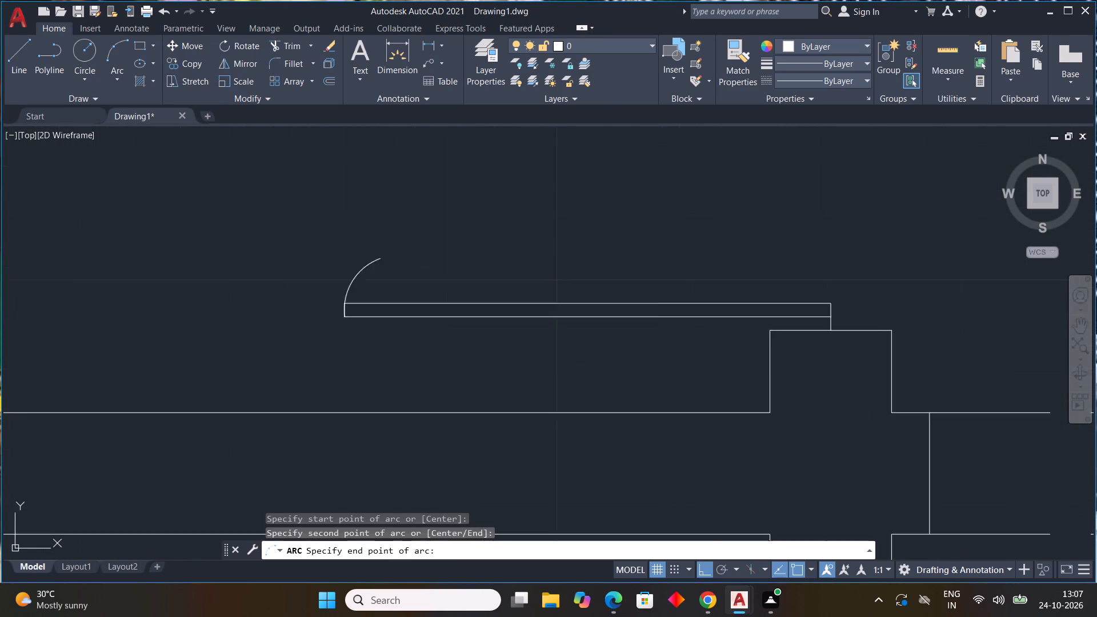
{"action": "scroll", "coordinate": [380, 259], "scroll_direction": "down", "scroll_amount": 2}
{"action": "middle_click_drag", "start_coordinate": [381, 258], "coordinate": [346, 378]}
{"action": "scroll", "coordinate": [361, 335], "scroll_direction": "down", "scroll_amount": 2}
{"action": "left_click", "coordinate": [417, 308]}
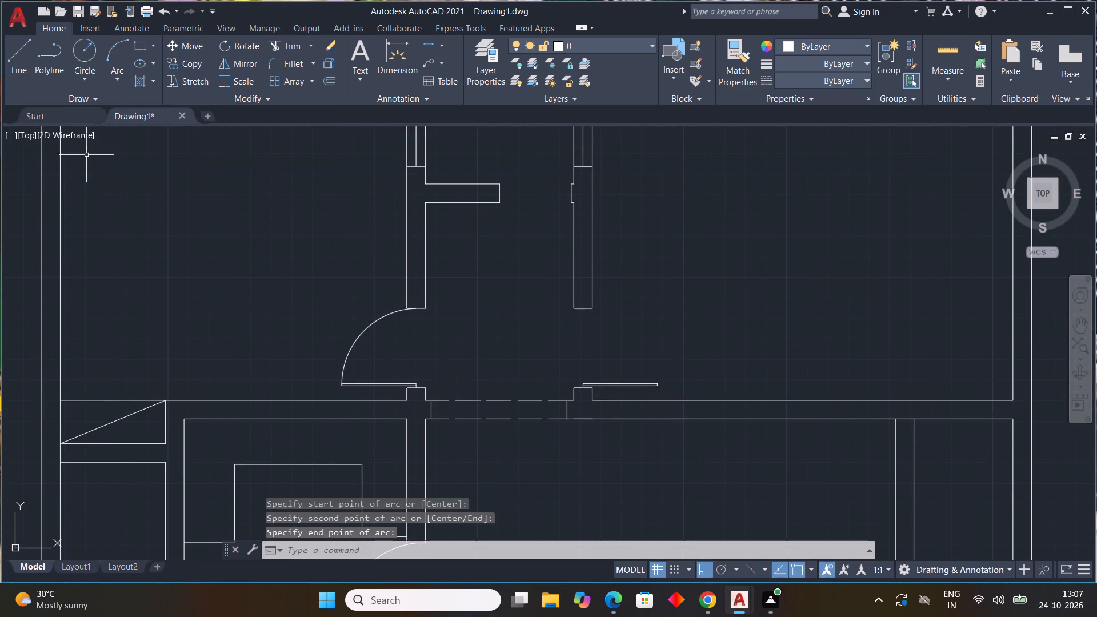
Draw a three-point swing arc from the large upper-right room's door leaf end up to its extended wall end.
{"action": "left_click", "coordinate": [119, 81]}
{"action": "left_click", "coordinate": [129, 102]}
{"action": "scroll", "coordinate": [723, 443], "scroll_direction": "up", "scroll_amount": 3}
{"action": "middle_click_drag", "start_coordinate": [530, 291], "coordinate": [695, 465]}
{"action": "scroll", "coordinate": [619, 419], "scroll_direction": "up", "scroll_amount": 2}
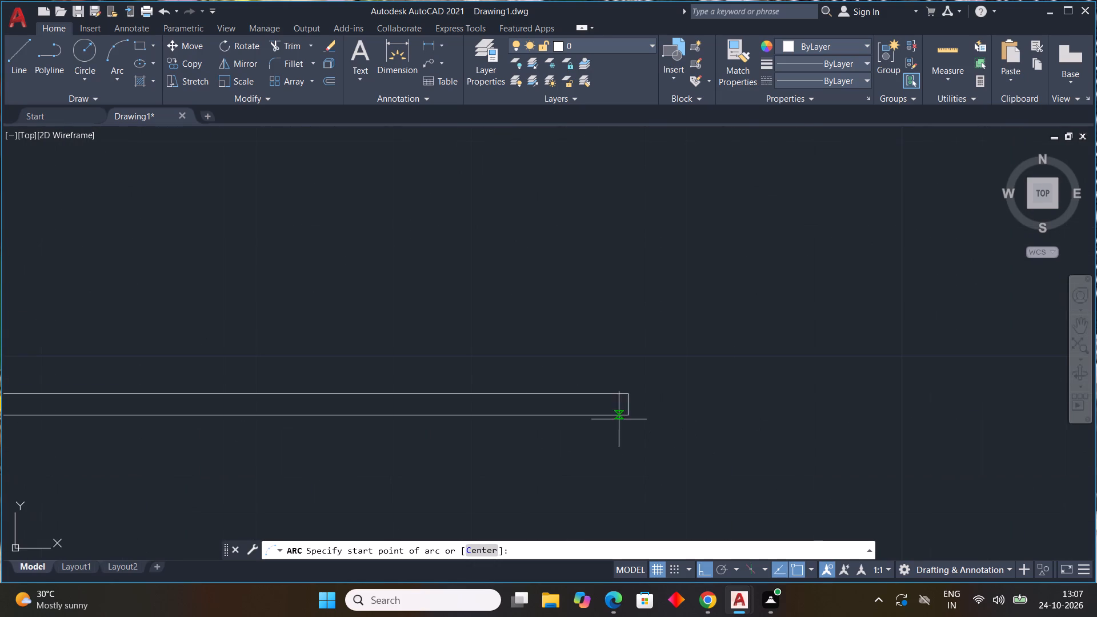
{"action": "left_click_drag", "start_coordinate": [630, 414], "coordinate": [631, 405]}
{"action": "left_click", "coordinate": [627, 393]}
{"action": "scroll", "coordinate": [656, 344], "scroll_direction": "down", "scroll_amount": 2}
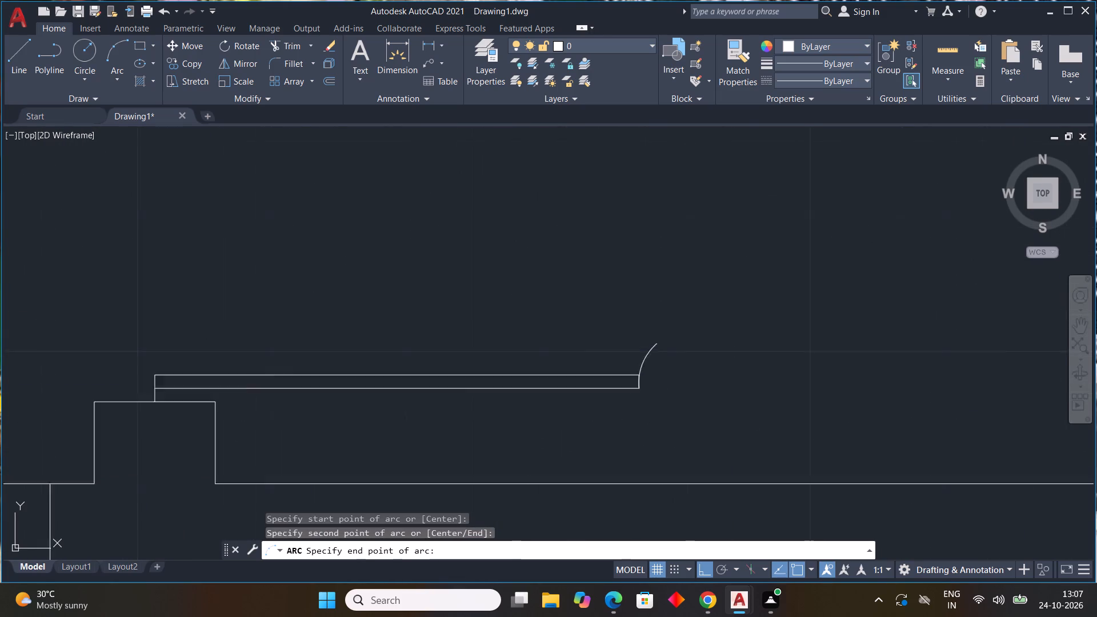
{"action": "scroll", "coordinate": [656, 344], "scroll_direction": "down", "scroll_amount": 2}
{"action": "middle_click_drag", "start_coordinate": [656, 344], "coordinate": [667, 389]}
{"action": "left_click", "coordinate": [546, 275]}
{"action": "scroll", "coordinate": [607, 312], "scroll_direction": "down", "scroll_amount": 4}
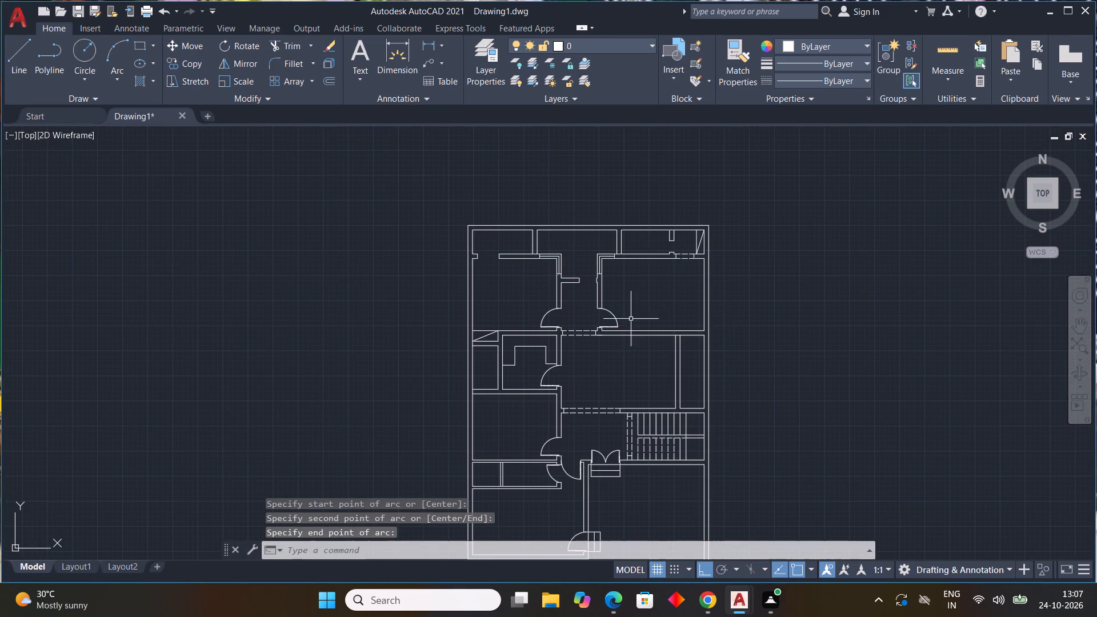
{"action": "key", "text": "Escape"}
{"action": "key", "text": "Escape"}
{"action": "key", "text": "Escape"}
{"action": "key", "text": "Escape"}
{"action": "key", "text": "Escape"}
{"action": "key", "text": "Escape"}
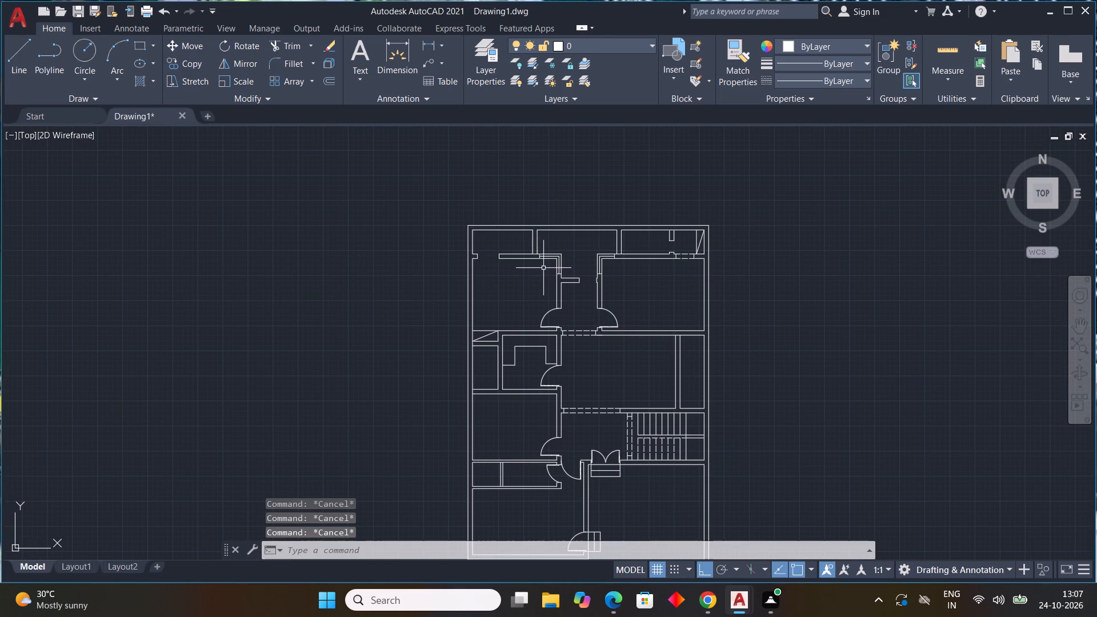
Draw a 2' by 1" door leaf, 1" off the small jamb's midpoint, extending down into the central passage between the upper rooms.
{"action": "scroll", "coordinate": [588, 290], "scroll_direction": "up", "scroll_amount": 4}
{"action": "middle_click_drag", "start_coordinate": [588, 290], "coordinate": [558, 361]}
{"action": "type", "text": "L"}
{"action": "key", "text": "space"}
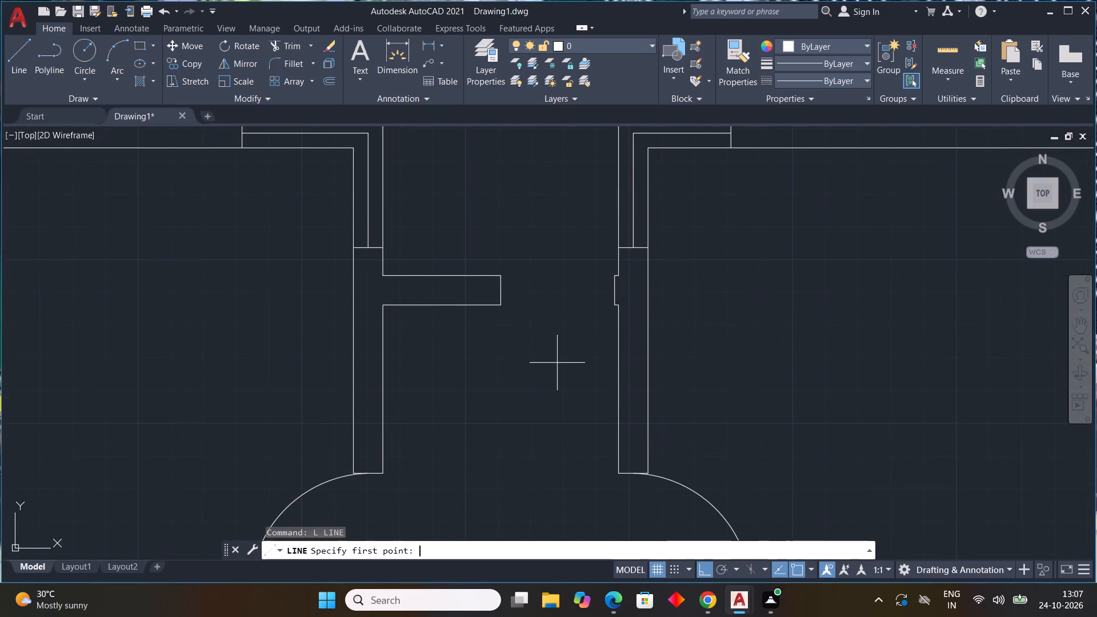
{"action": "scroll", "coordinate": [611, 298], "scroll_direction": "up", "scroll_amount": 3}
{"action": "left_click", "coordinate": [628, 262]}
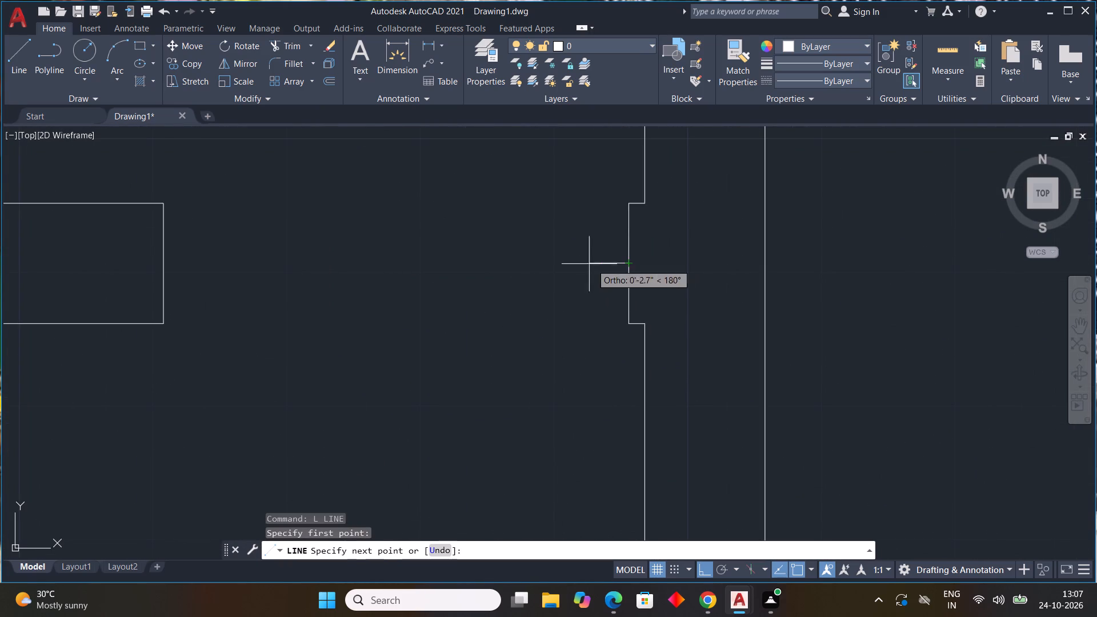
{"action": "type", "text": "1\""}
{"action": "key", "text": "Return"}
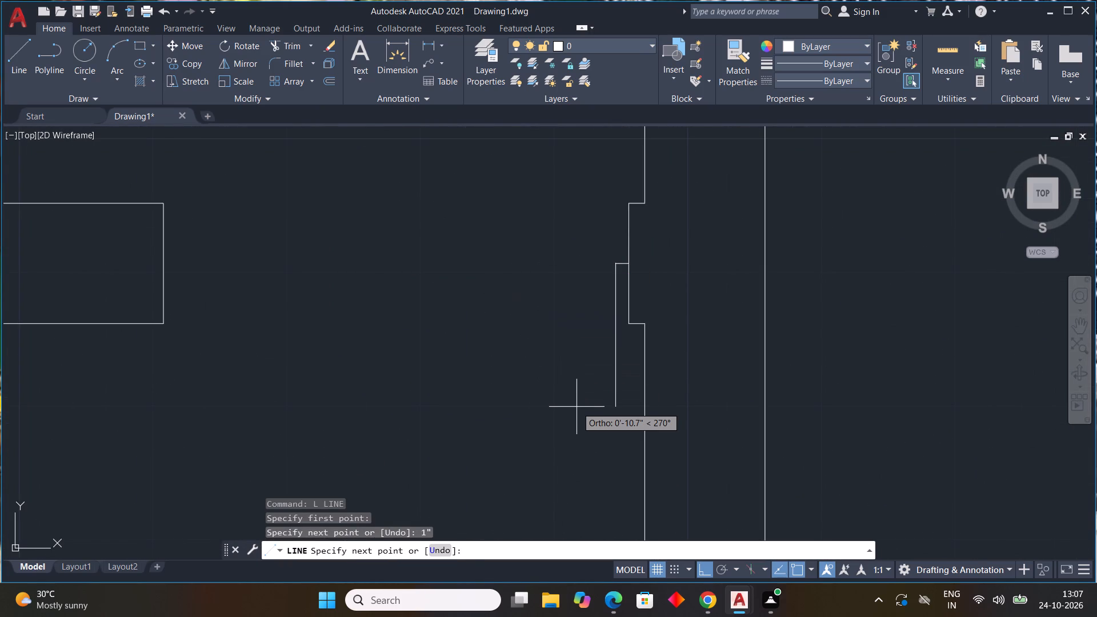
{"action": "key", "text": "2"}
{"action": "key", "text": "apostrophe"}
{"action": "key", "text": "Return"}
{"action": "scroll", "coordinate": [571, 403], "scroll_direction": "down", "scroll_amount": 3}
{"action": "middle_click_drag", "start_coordinate": [563, 371], "coordinate": [556, 306]}
{"action": "type", "text": "1\""}
{"action": "key", "text": "Return"}
{"action": "scroll", "coordinate": [562, 288], "scroll_direction": "up", "scroll_amount": 4}
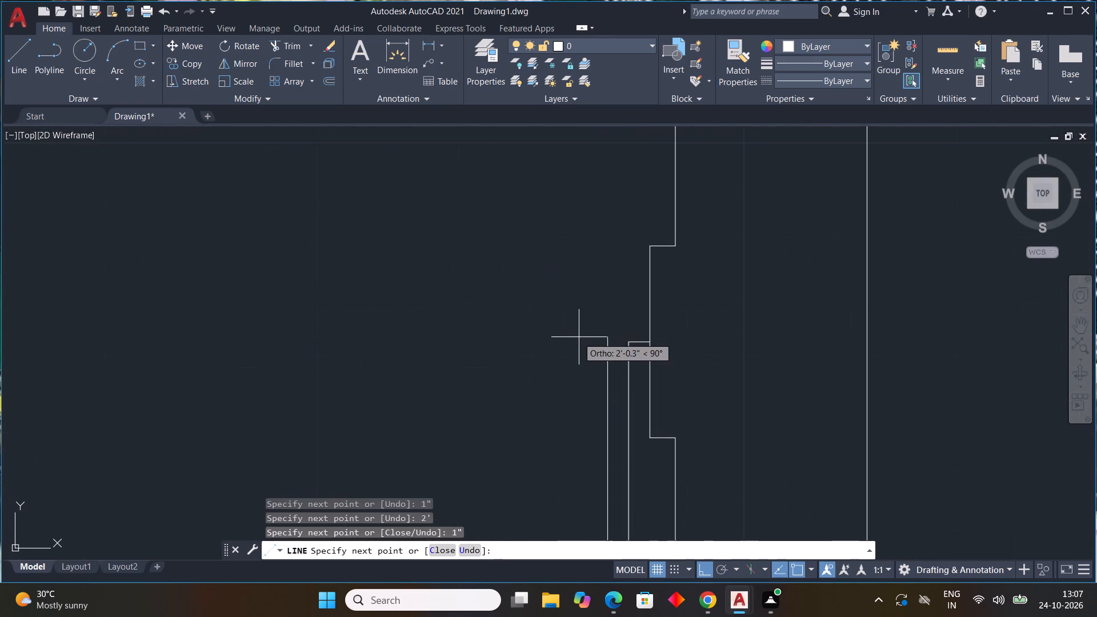
{"action": "left_click", "coordinate": [607, 342]}
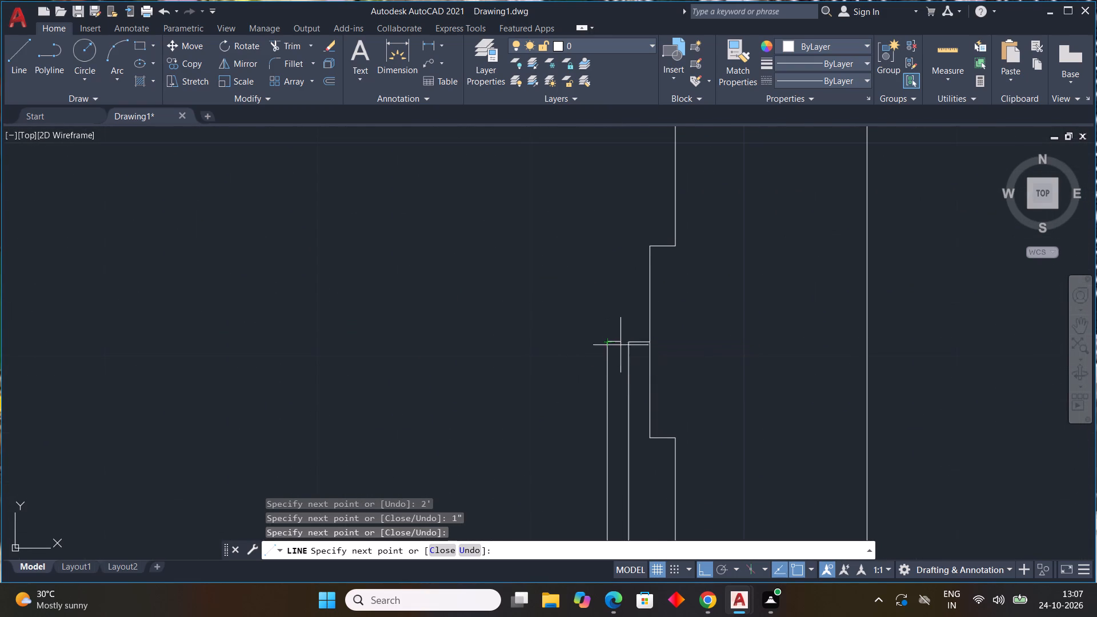
{"action": "left_click", "coordinate": [625, 340]}
{"action": "scroll", "coordinate": [642, 330], "scroll_direction": "down", "scroll_amount": 2}
{"action": "key", "text": "Escape"}
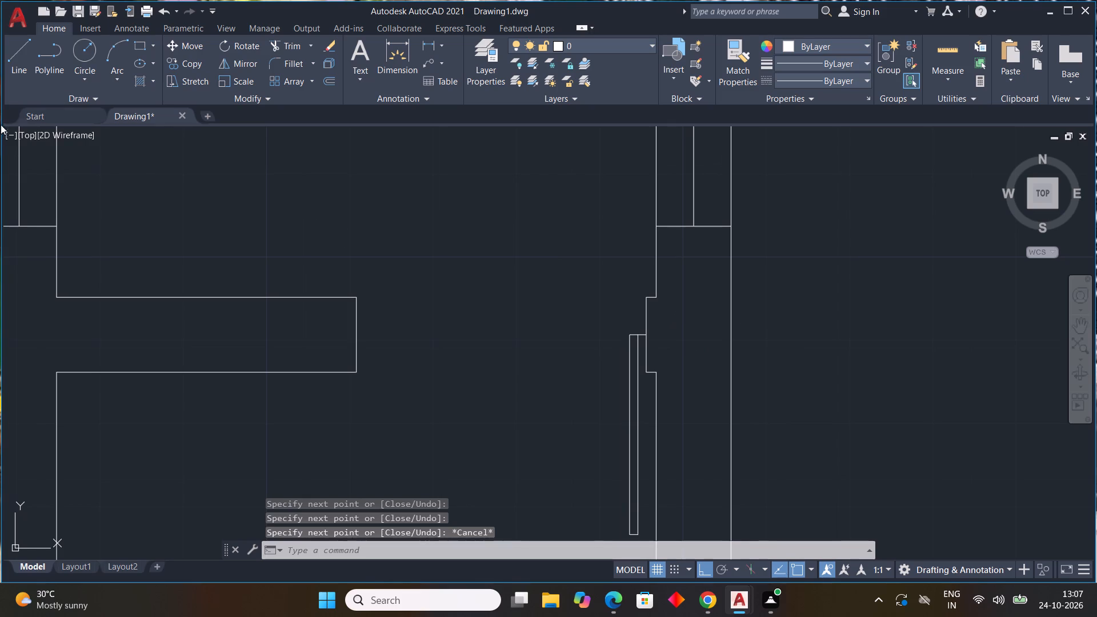
Draw a three-point swing arc from the central passage door leaf's free end to the short cross wall's end.
{"action": "left_click", "coordinate": [121, 72]}
{"action": "left_click", "coordinate": [139, 95]}
{"action": "middle_click_drag", "start_coordinate": [718, 364], "coordinate": [715, 258]}
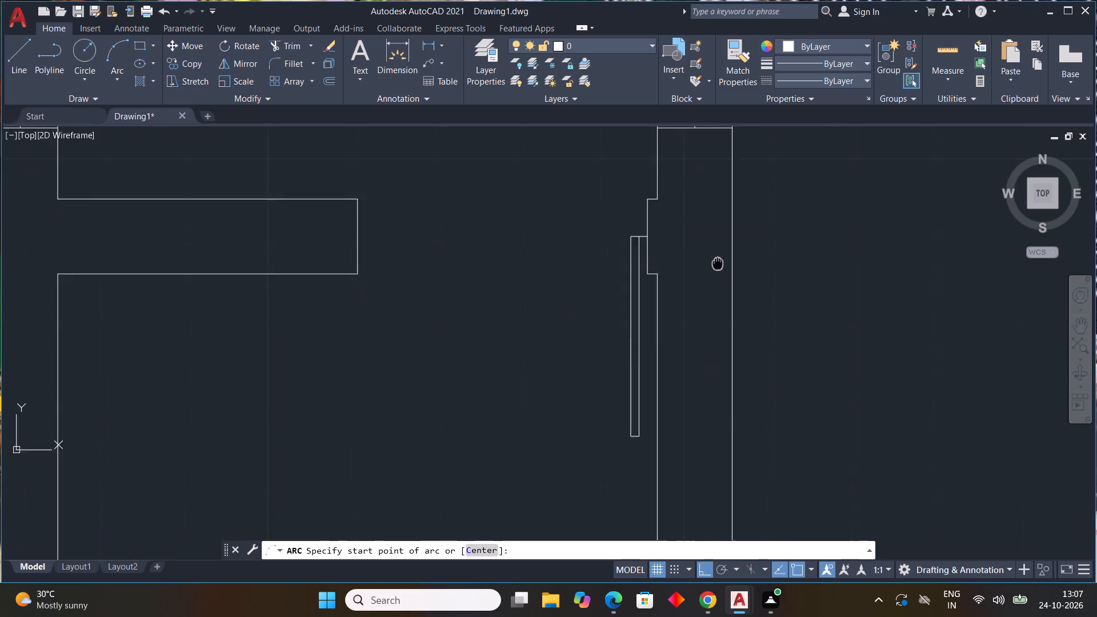
{"action": "middle_click_drag", "start_coordinate": [715, 258], "coordinate": [702, 238]}
{"action": "scroll", "coordinate": [628, 397], "scroll_direction": "up", "scroll_amount": 2}
{"action": "left_click", "coordinate": [612, 426]}
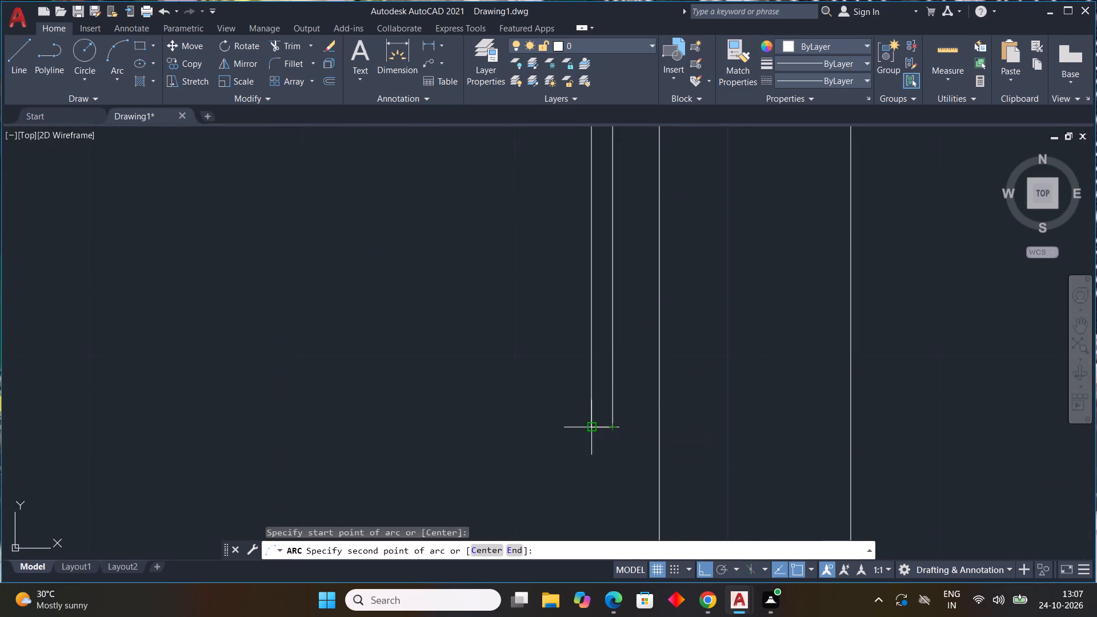
{"action": "left_click", "coordinate": [587, 425]}
{"action": "middle_click_drag", "start_coordinate": [506, 355], "coordinate": [614, 432]}
{"action": "scroll", "coordinate": [506, 355], "scroll_direction": "down", "scroll_amount": 1}
{"action": "scroll", "coordinate": [614, 432], "scroll_direction": "down", "scroll_amount": 1}
{"action": "middle_click", "coordinate": [614, 432]}
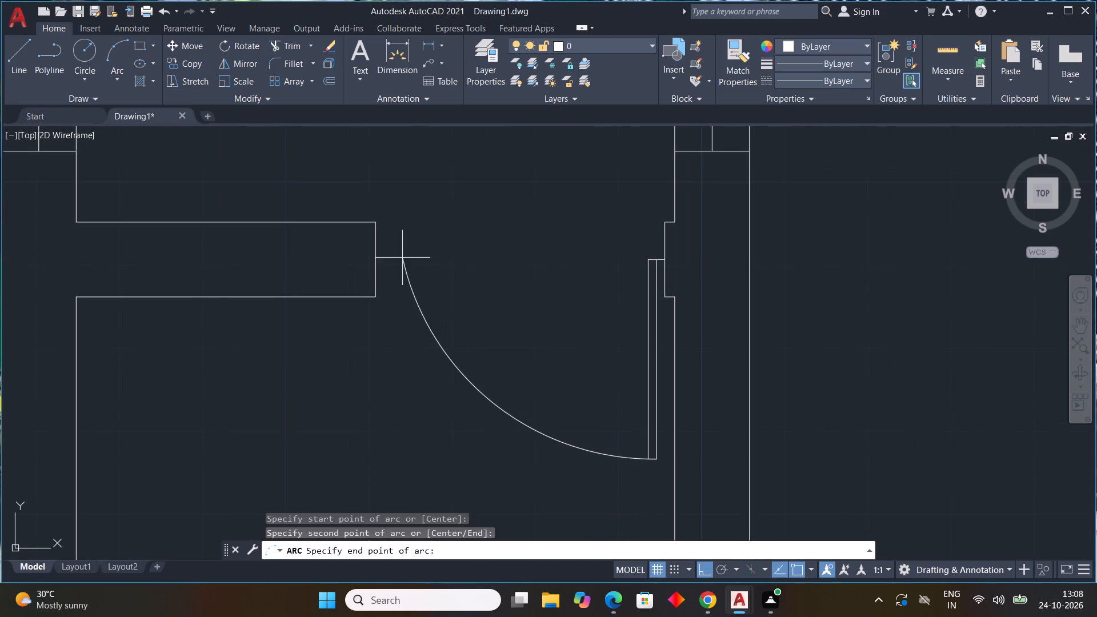
{"action": "left_click", "coordinate": [375, 246]}
{"action": "scroll", "coordinate": [546, 293], "scroll_direction": "down", "scroll_amount": 4}
{"action": "middle_click_drag", "start_coordinate": [673, 316], "coordinate": [709, 352]}
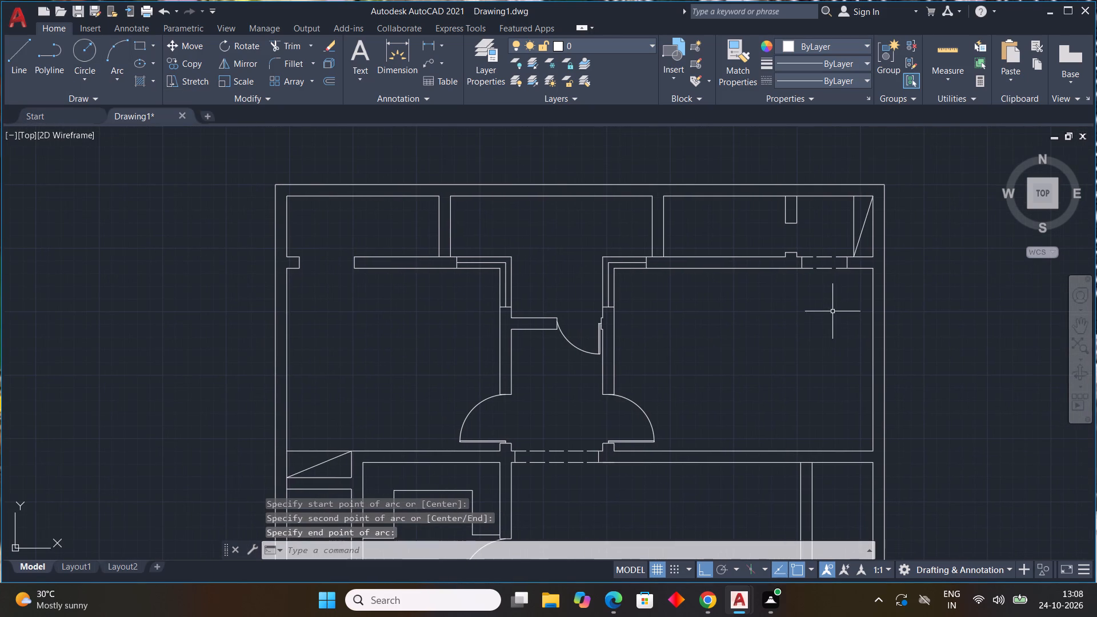
{"action": "key", "text": "Escape"}
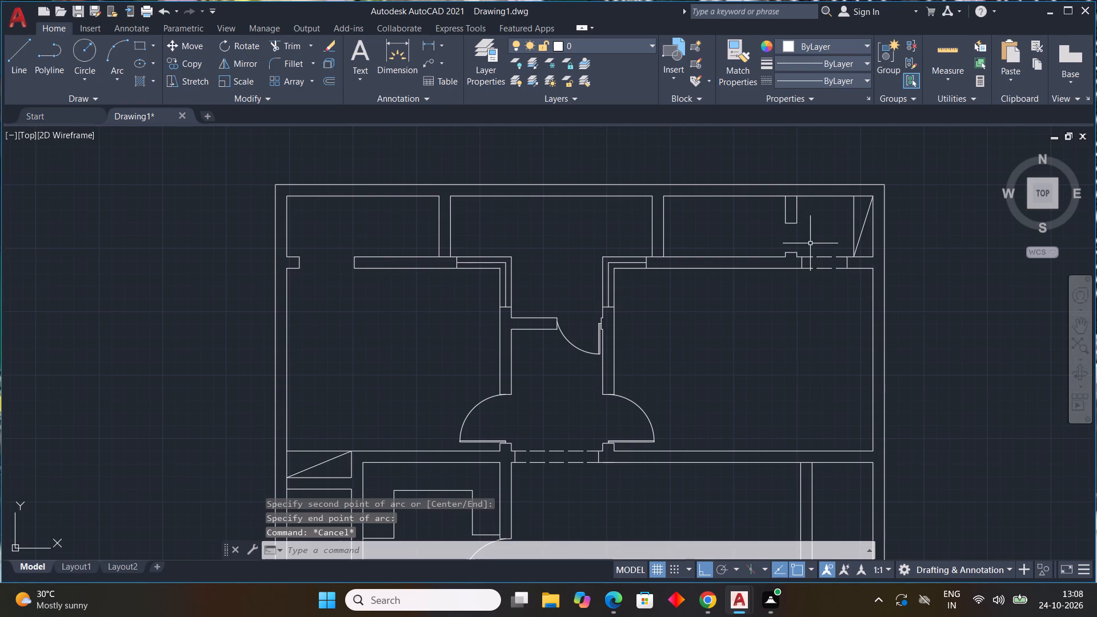
Draw a 2' by 1" door leaf, 1" above the small jamb's midpoint, extending left into the top-right small room.
{"action": "key", "text": "l"}
{"action": "key", "text": "space"}
{"action": "scroll", "coordinate": [789, 249], "scroll_direction": "up", "scroll_amount": 3}
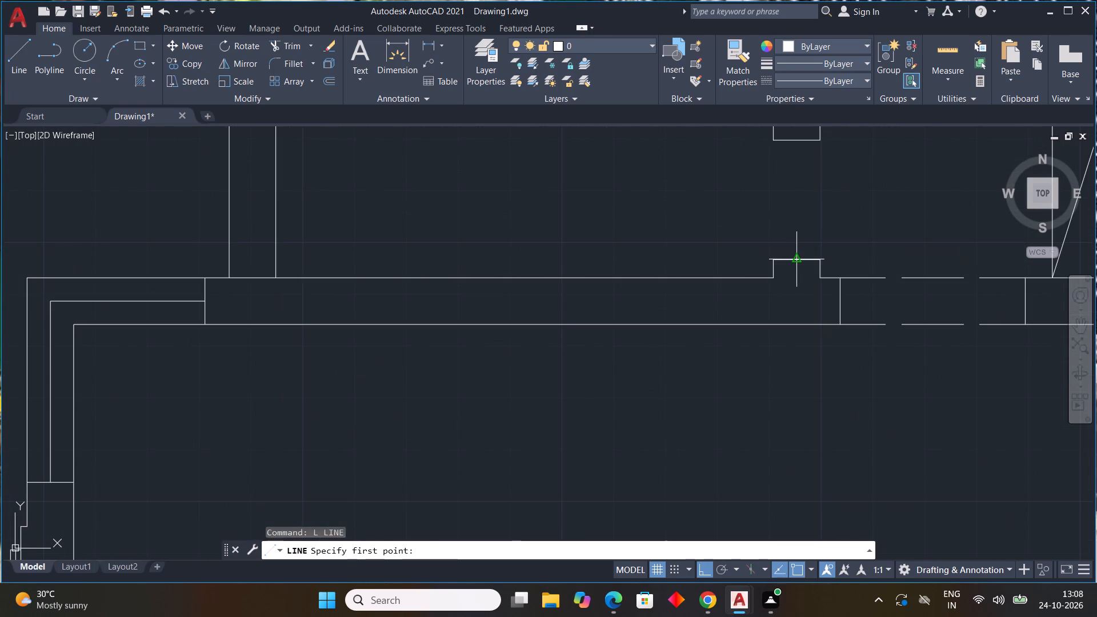
{"action": "left_click_drag", "start_coordinate": [796, 261], "coordinate": [792, 247]}
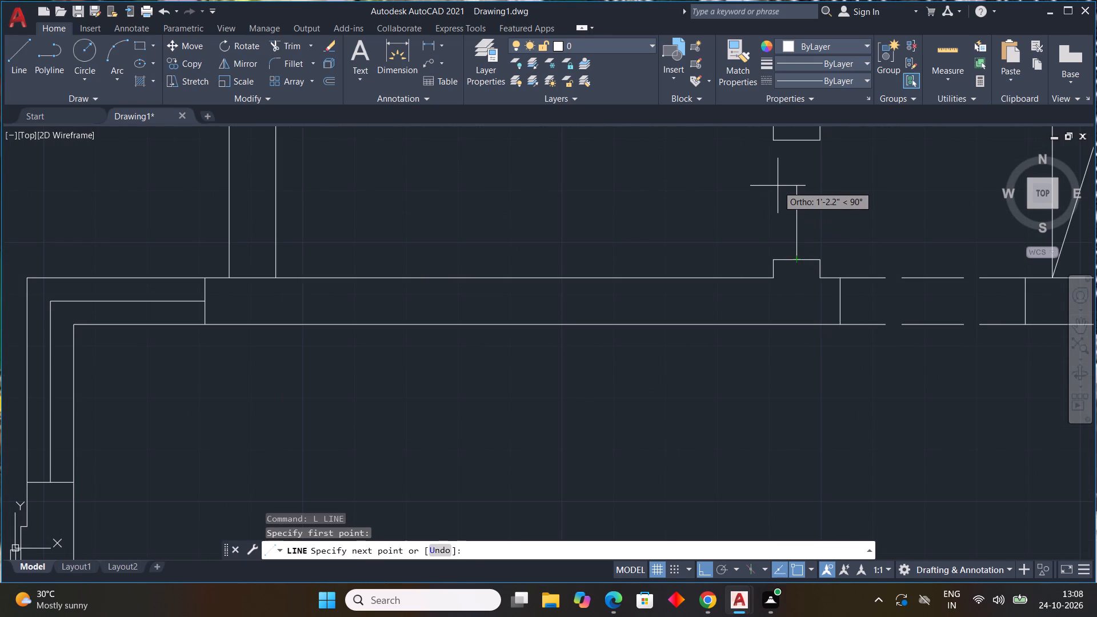
{"action": "type", "text": "1\""}
{"action": "key", "text": "Return"}
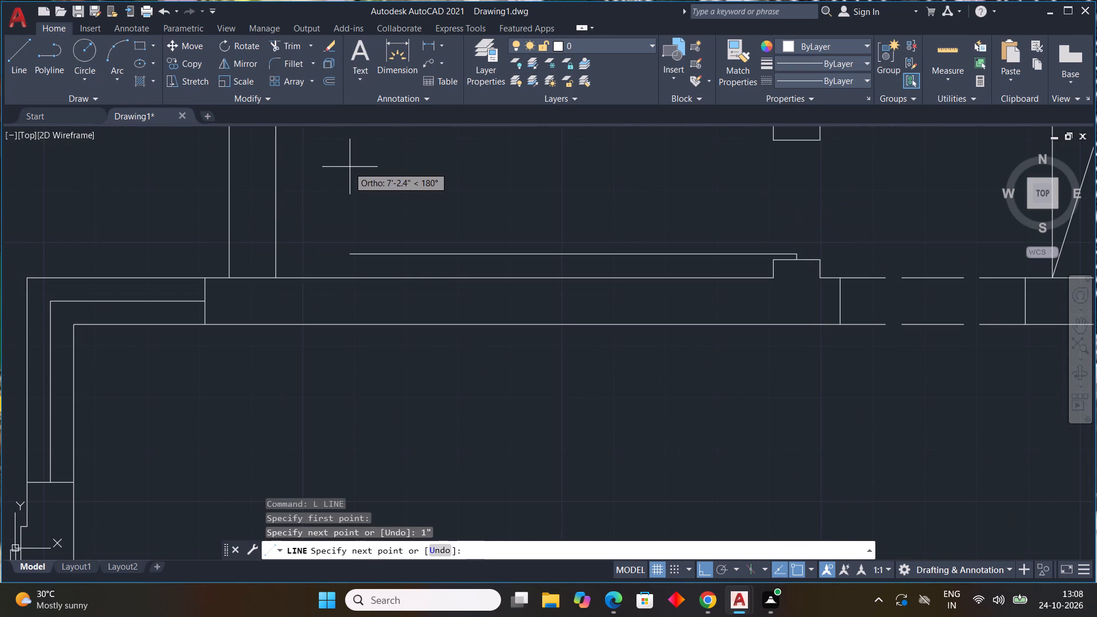
{"action": "key", "text": "2"}
{"action": "key", "text": "apostrophe"}
{"action": "key", "text": "Return"}
{"action": "middle_click_drag", "start_coordinate": [567, 167], "coordinate": [567, 168]}
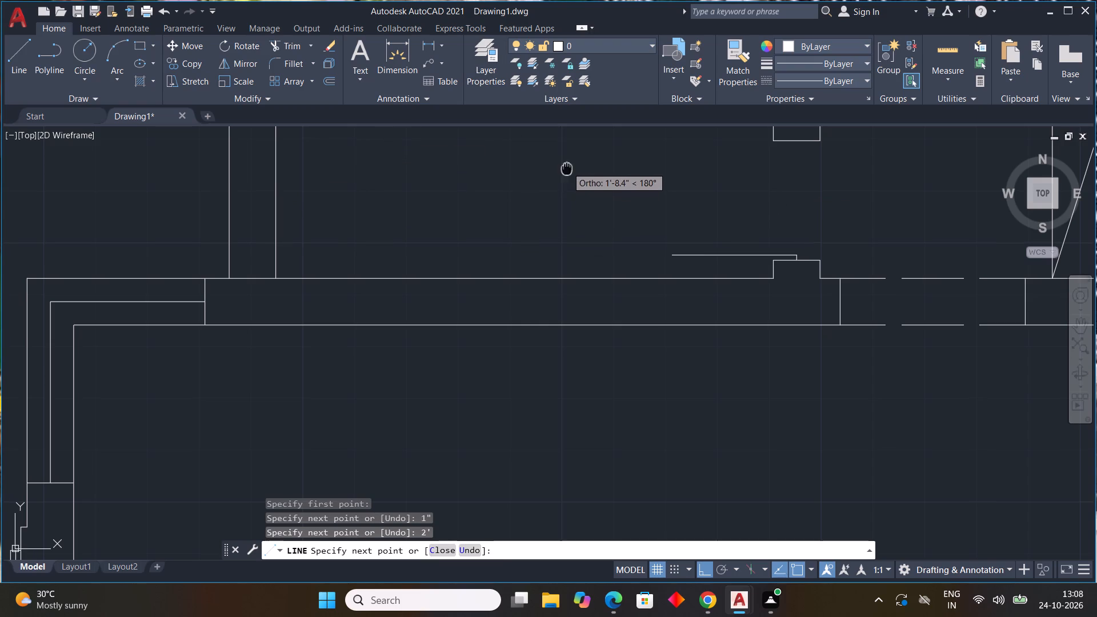
{"action": "middle_click_drag", "start_coordinate": [567, 168], "coordinate": [543, 284]}
{"action": "type", "text": "1\""}
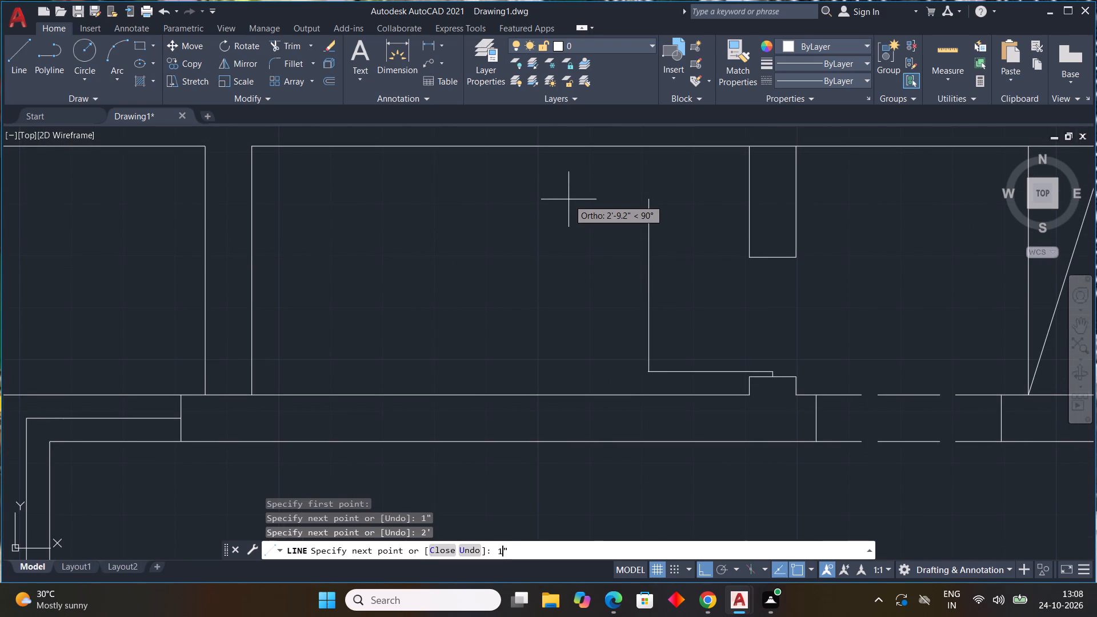
{"action": "key", "text": "Return"}
{"action": "scroll", "coordinate": [800, 343], "scroll_direction": "up", "scroll_amount": 3}
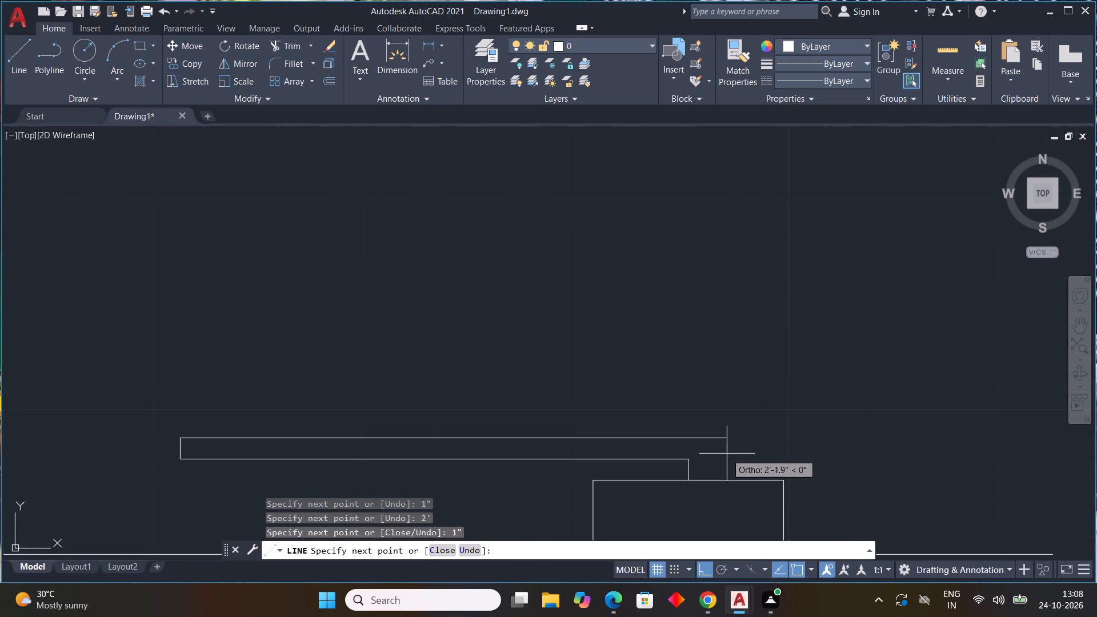
{"action": "left_click_drag", "start_coordinate": [687, 437], "coordinate": [692, 460]}
{"action": "left_click", "coordinate": [692, 461]}
{"action": "key", "text": "Escape"}
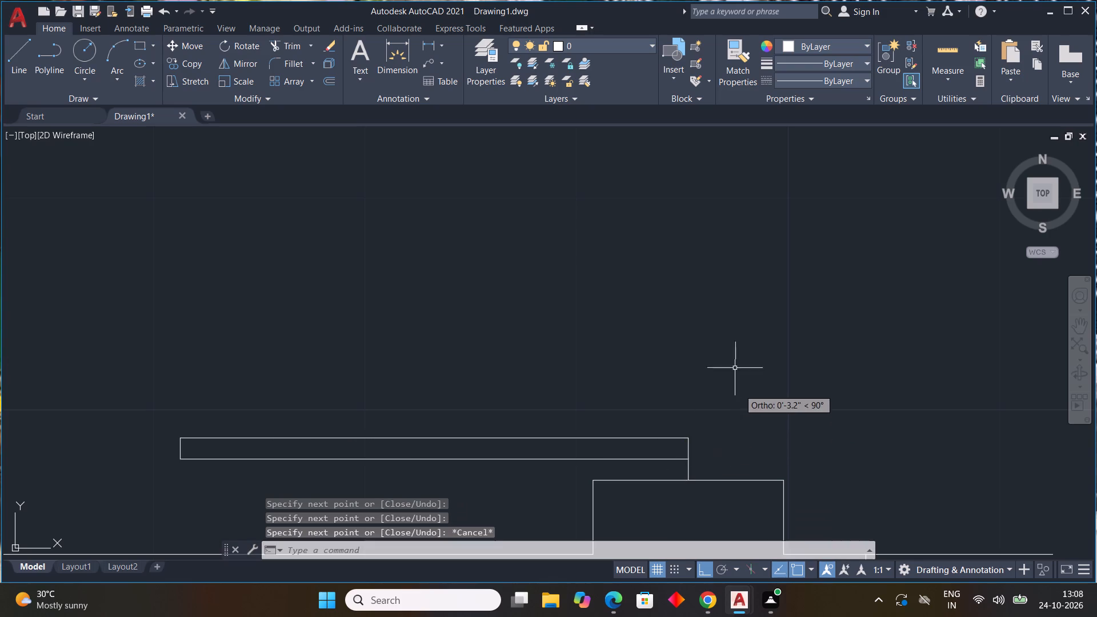
Draw a three-point swing arc from the top-right small room's leaf end up to the partition wall end above the jamb.
{"action": "left_click", "coordinate": [118, 83]}
{"action": "left_click", "coordinate": [125, 109]}
{"action": "scroll", "coordinate": [514, 323], "scroll_direction": "down", "scroll_amount": 3}
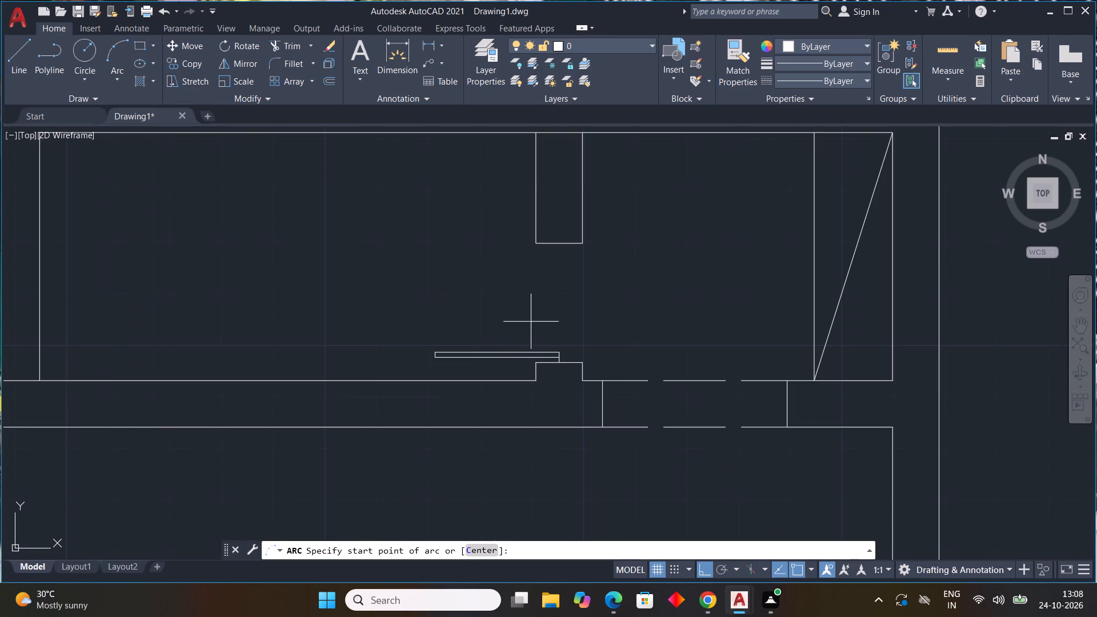
{"action": "scroll", "coordinate": [436, 360], "scroll_direction": "up", "scroll_amount": 2}
{"action": "left_click", "coordinate": [436, 360]}
{"action": "left_click", "coordinate": [435, 340]}
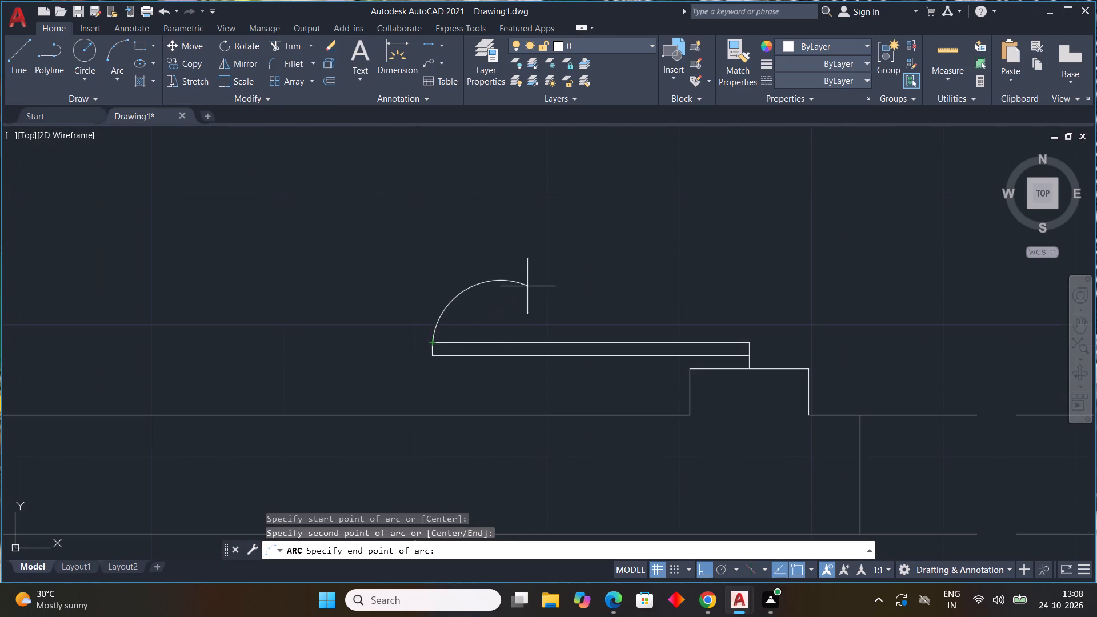
{"action": "middle_click_drag", "start_coordinate": [528, 283], "coordinate": [486, 407]}
{"action": "scroll", "coordinate": [528, 284], "scroll_direction": "down", "scroll_amount": 2}
{"action": "left_click", "coordinate": [575, 319]}
{"action": "scroll", "coordinate": [632, 390], "scroll_direction": "down", "scroll_amount": 3}
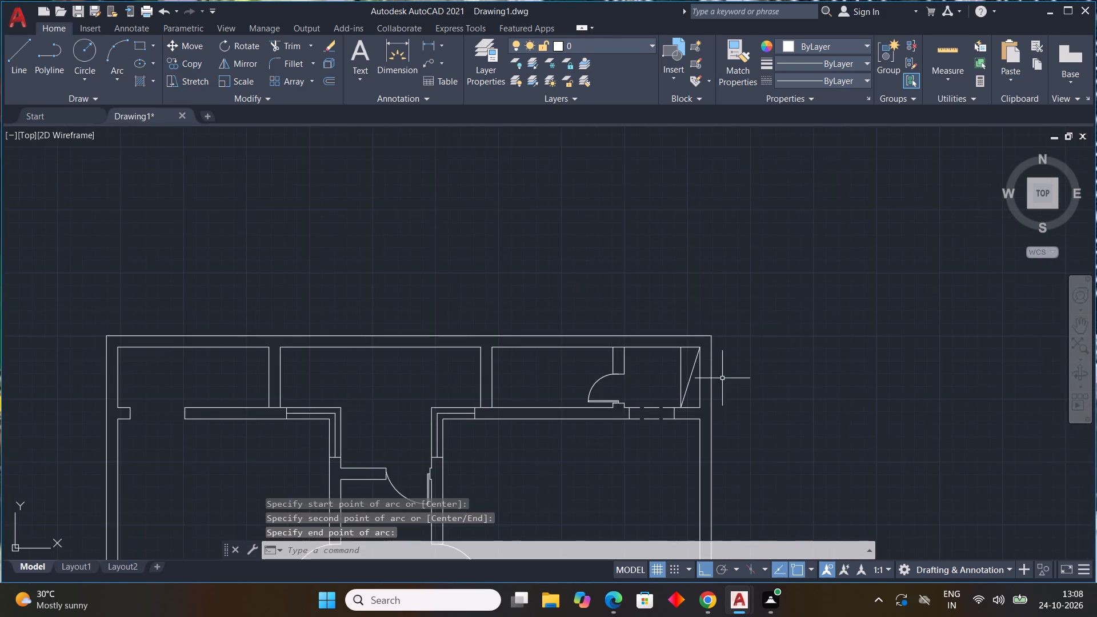
Draw a 2' by 1" door leaf, 1" off the small jamb's midpoint, extending up into the top-left small room.
{"action": "middle_click_drag", "start_coordinate": [726, 377], "coordinate": [856, 328]}
{"action": "middle_click_drag", "start_coordinate": [545, 310], "coordinate": [622, 306]}
{"action": "middle_click", "coordinate": [623, 303]}
{"action": "key", "text": "Escape"}
{"action": "key", "text": "Escape"}
{"action": "key", "text": "Escape"}
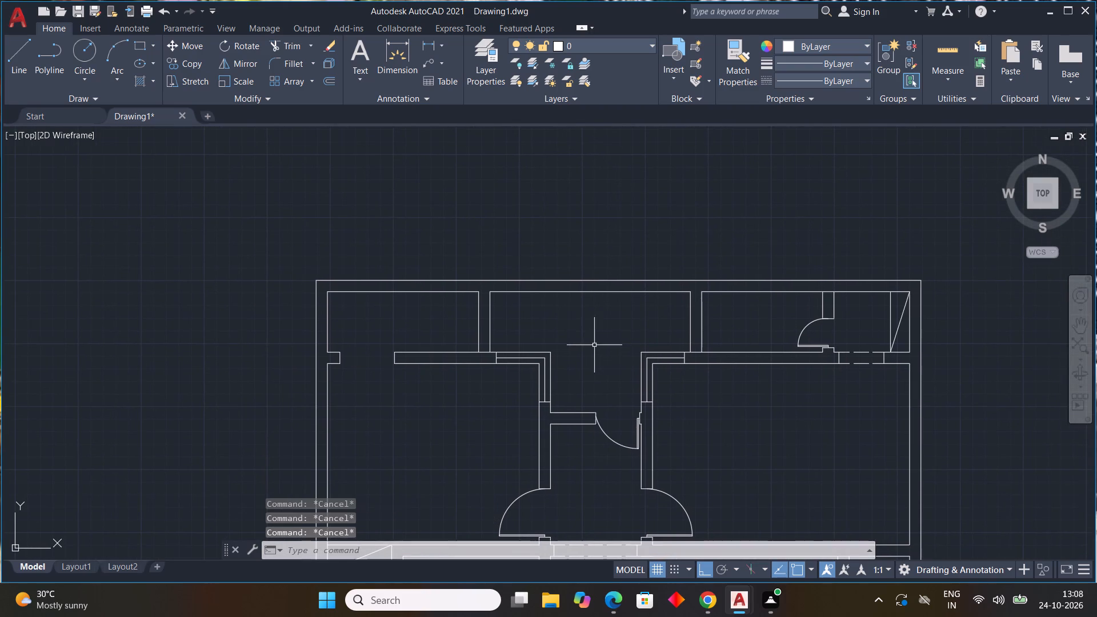
{"action": "middle_click_drag", "start_coordinate": [599, 350], "coordinate": [695, 362]}
{"action": "scroll", "coordinate": [470, 372], "scroll_direction": "up", "scroll_amount": 2}
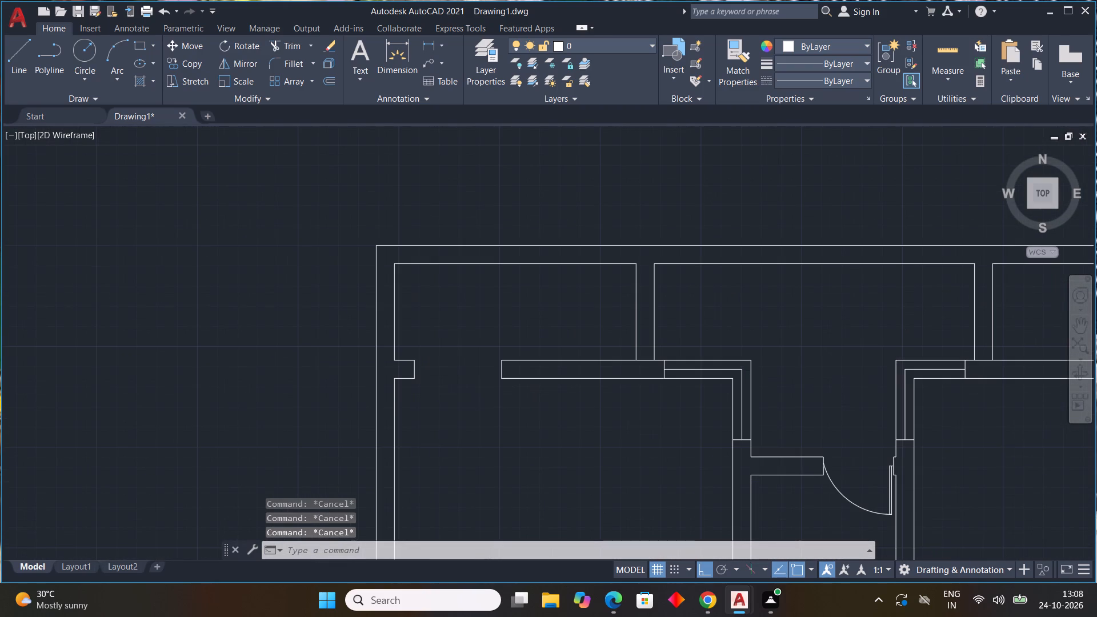
{"action": "type", "text": "L"}
{"action": "key", "text": "space"}
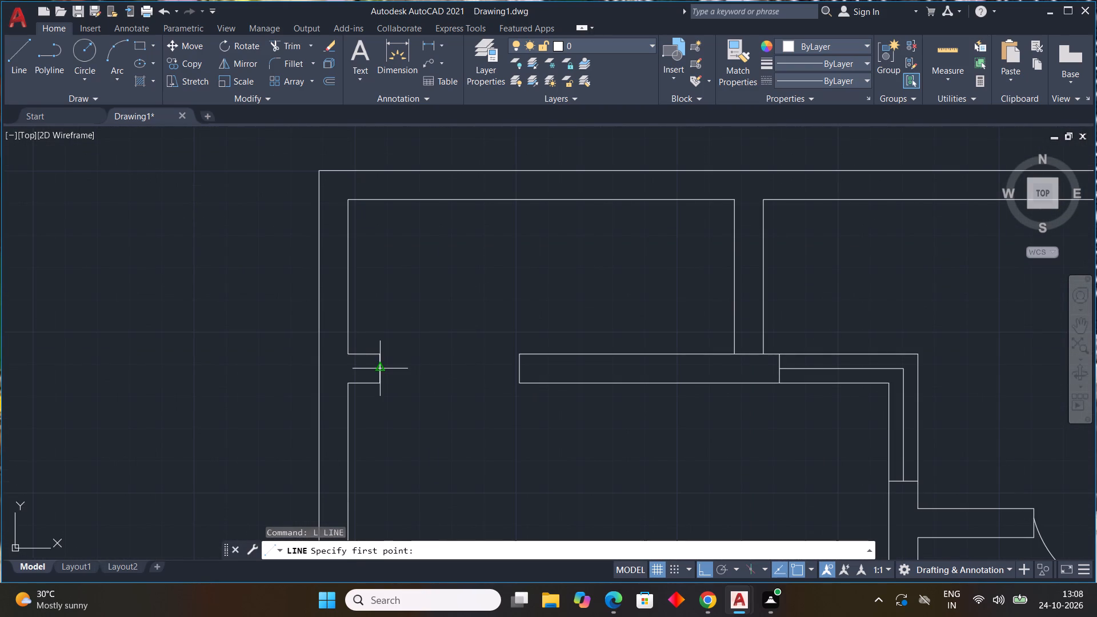
{"action": "left_click_drag", "start_coordinate": [379, 367], "coordinate": [385, 366]}
{"action": "type", "text": "1\""}
{"action": "key", "text": "Return"}
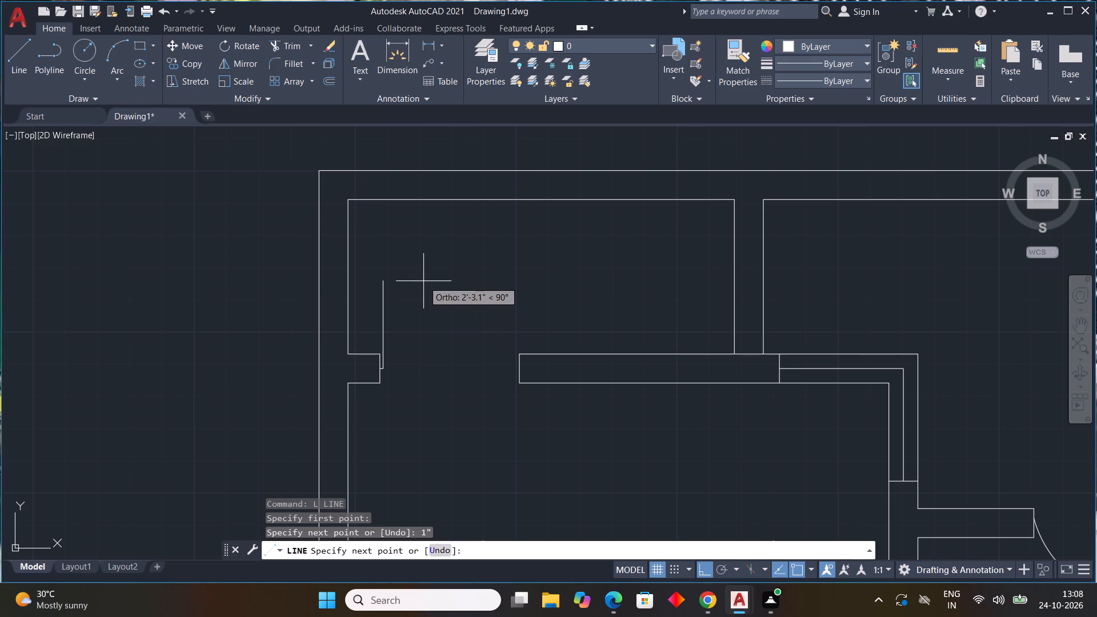
{"action": "type", "text": "2'"}
{"action": "key", "text": "Return"}
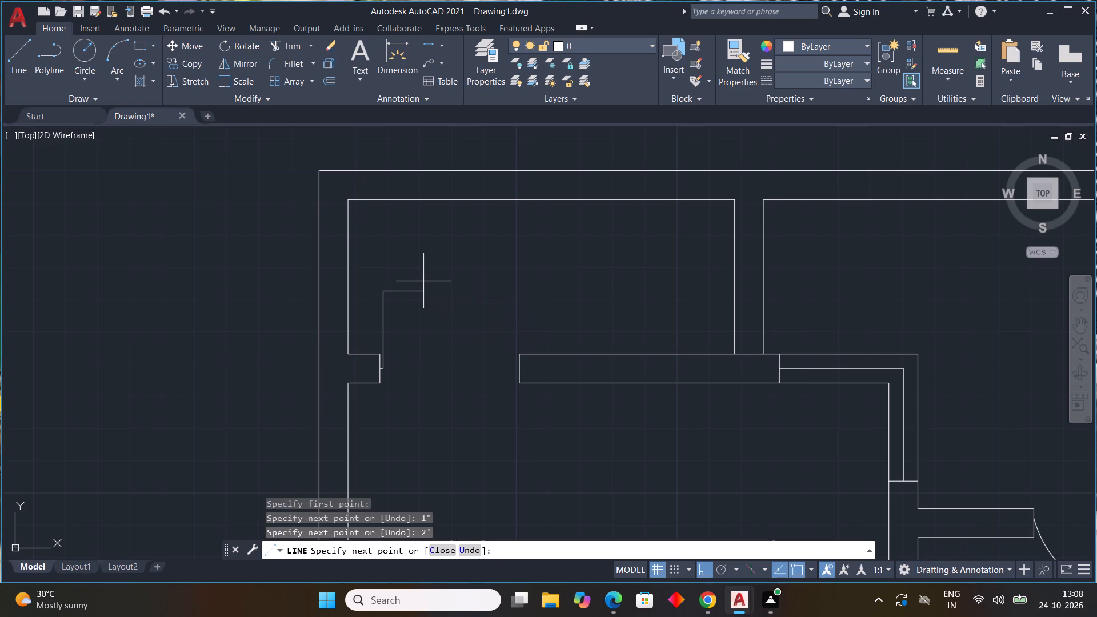
{"action": "type", "text": "1\""}
{"action": "key", "text": "Return"}
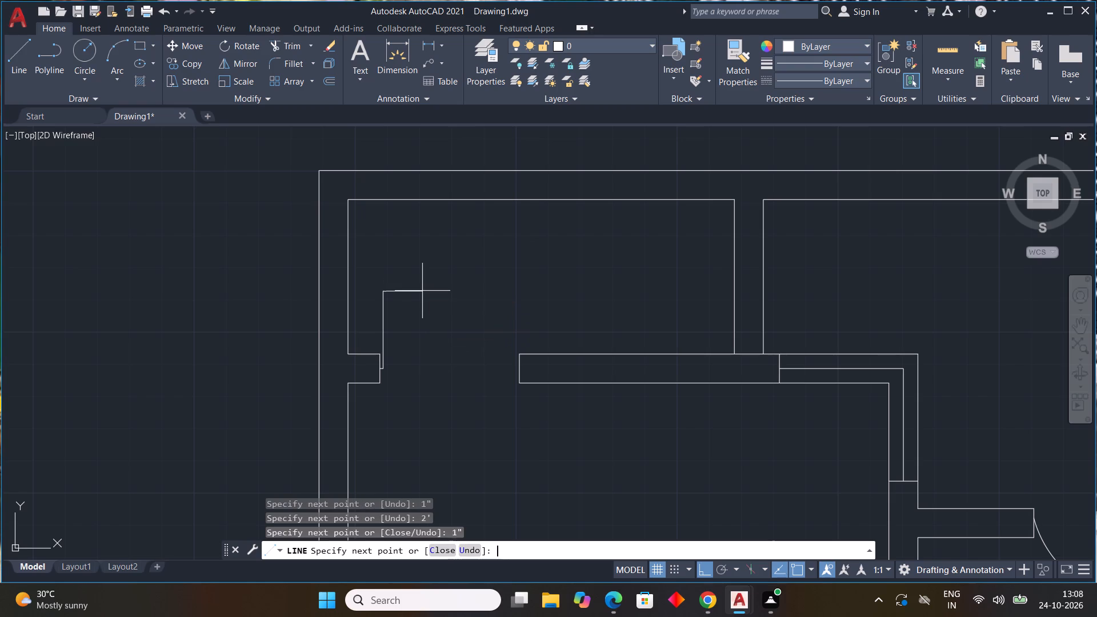
{"action": "scroll", "coordinate": [388, 379], "scroll_direction": "up", "scroll_amount": 3}
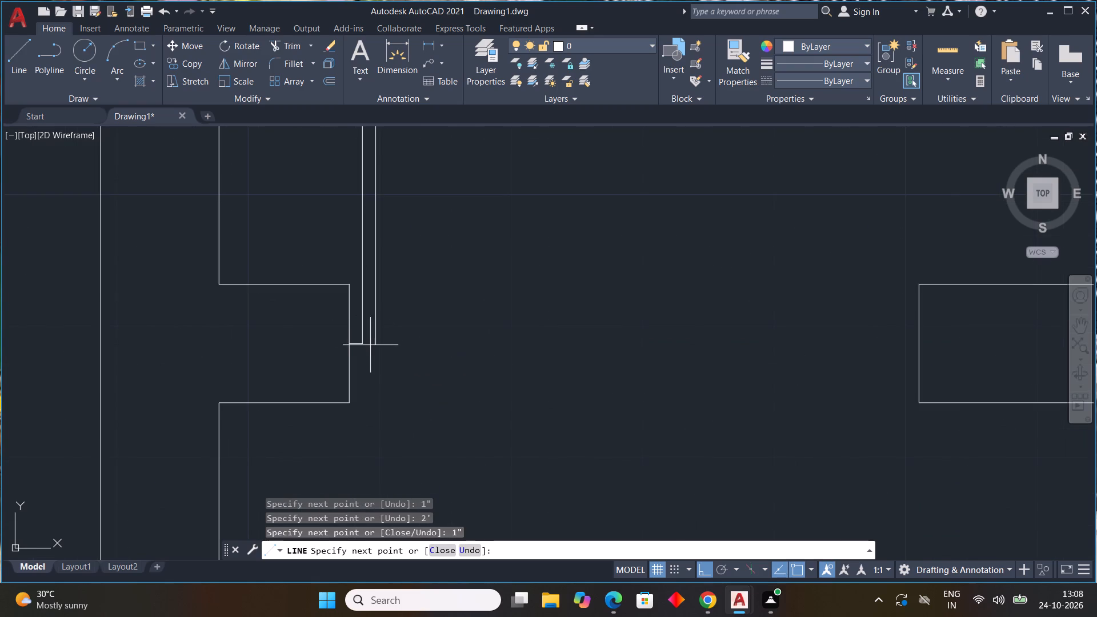
{"action": "left_click", "coordinate": [376, 347]}
{"action": "left_click", "coordinate": [357, 343]}
{"action": "key", "text": "Escape"}
{"action": "scroll", "coordinate": [461, 299], "scroll_direction": "down", "scroll_amount": 4}
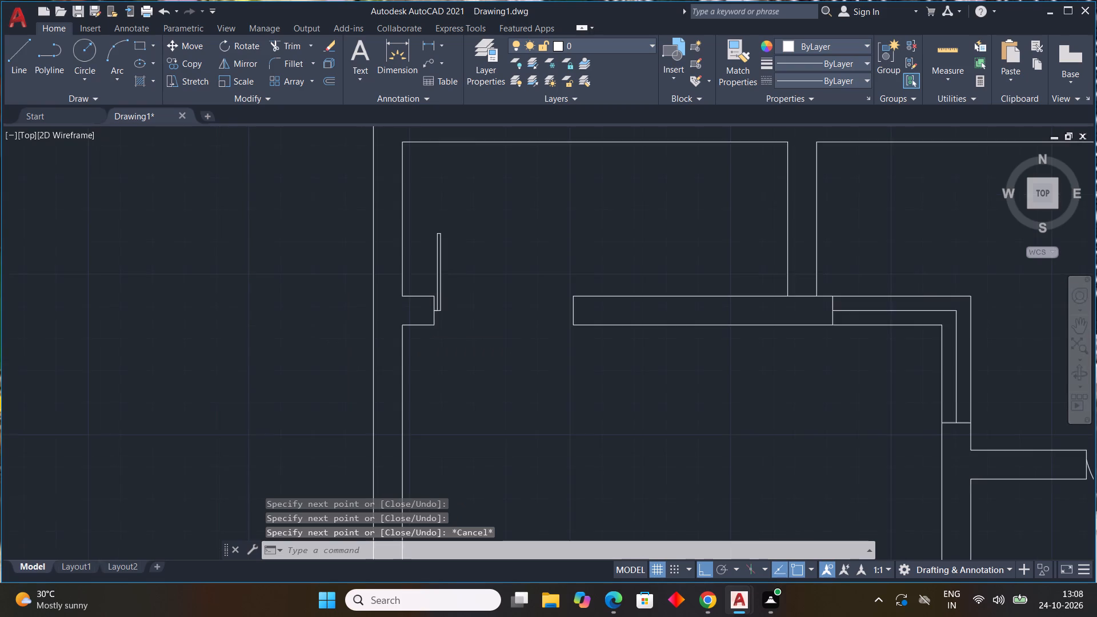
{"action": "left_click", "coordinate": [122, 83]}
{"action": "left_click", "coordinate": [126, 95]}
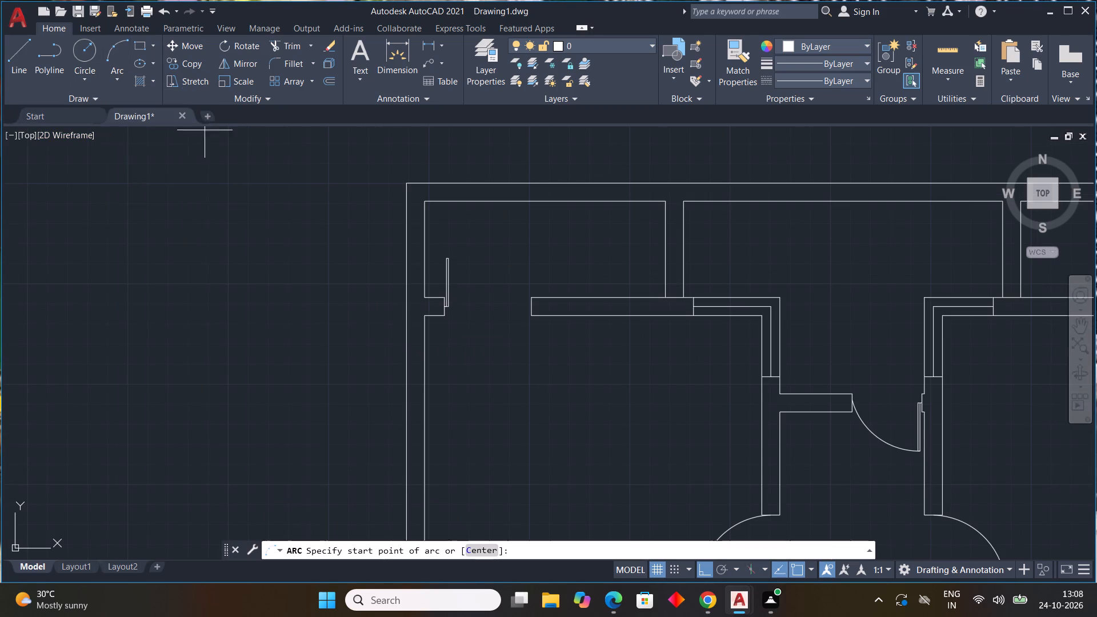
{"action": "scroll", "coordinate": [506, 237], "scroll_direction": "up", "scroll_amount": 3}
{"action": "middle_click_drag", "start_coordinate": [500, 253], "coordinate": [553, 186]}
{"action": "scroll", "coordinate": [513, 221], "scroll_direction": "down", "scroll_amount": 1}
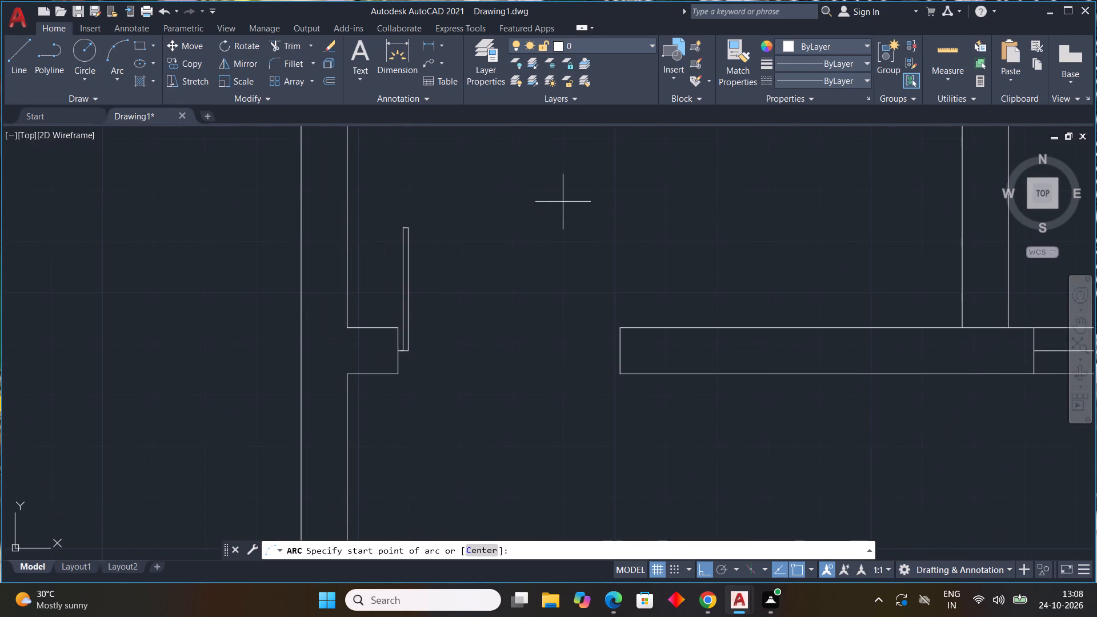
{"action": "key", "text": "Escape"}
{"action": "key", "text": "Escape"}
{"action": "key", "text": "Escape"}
Lengthen the wall opposite the top-left door jamb by about 1' toward the door, close its end and erase the old end line.
{"action": "type", "text": "L"}
{"action": "key", "text": "space"}
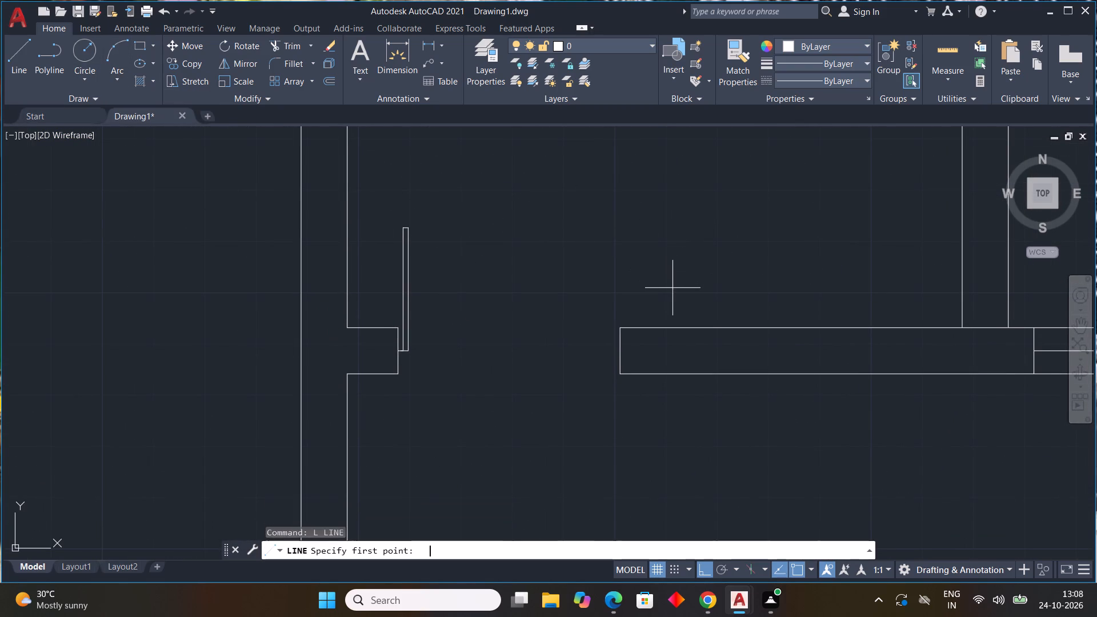
{"action": "left_click", "coordinate": [619, 329]}
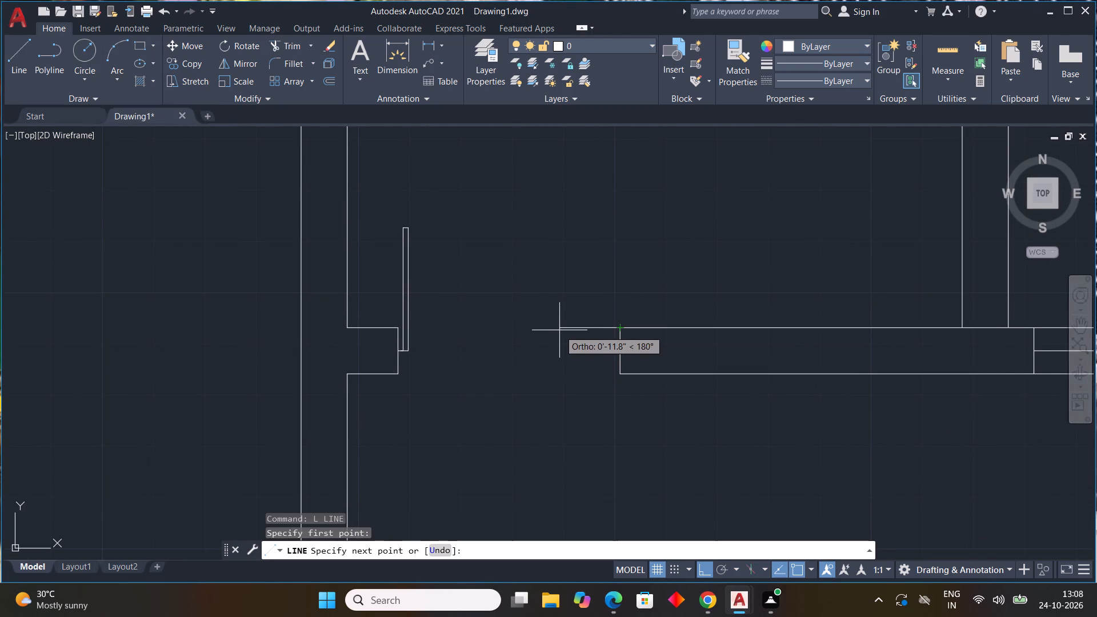
{"action": "left_click", "coordinate": [559, 330]}
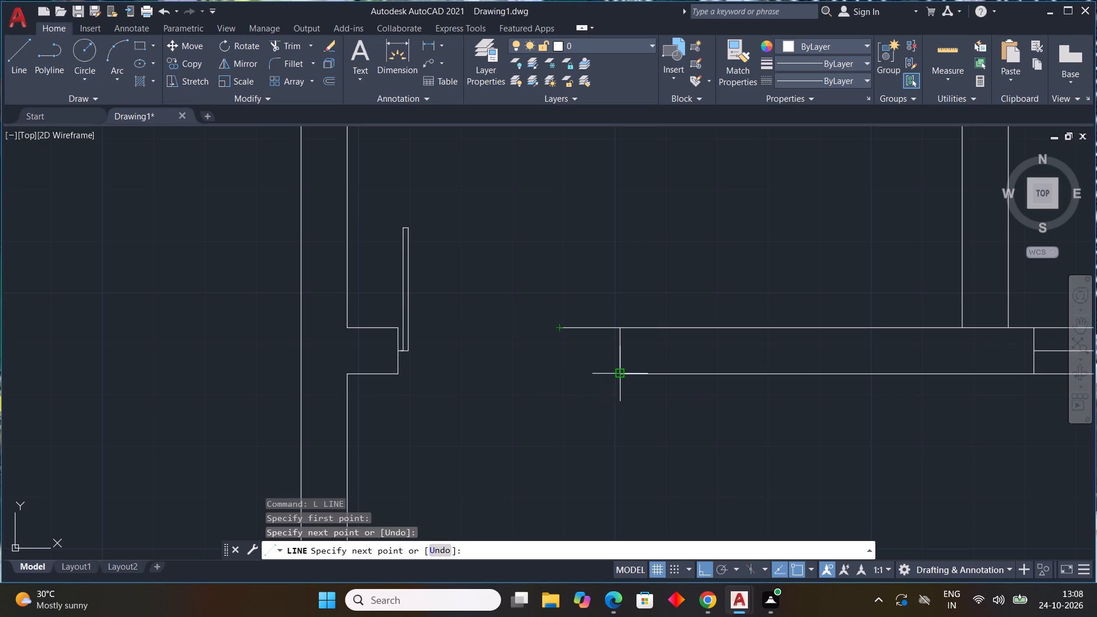
{"action": "left_click_drag", "start_coordinate": [547, 372], "coordinate": [566, 372]}
{"action": "left_click", "coordinate": [622, 375]}
{"action": "key", "text": "Escape"}
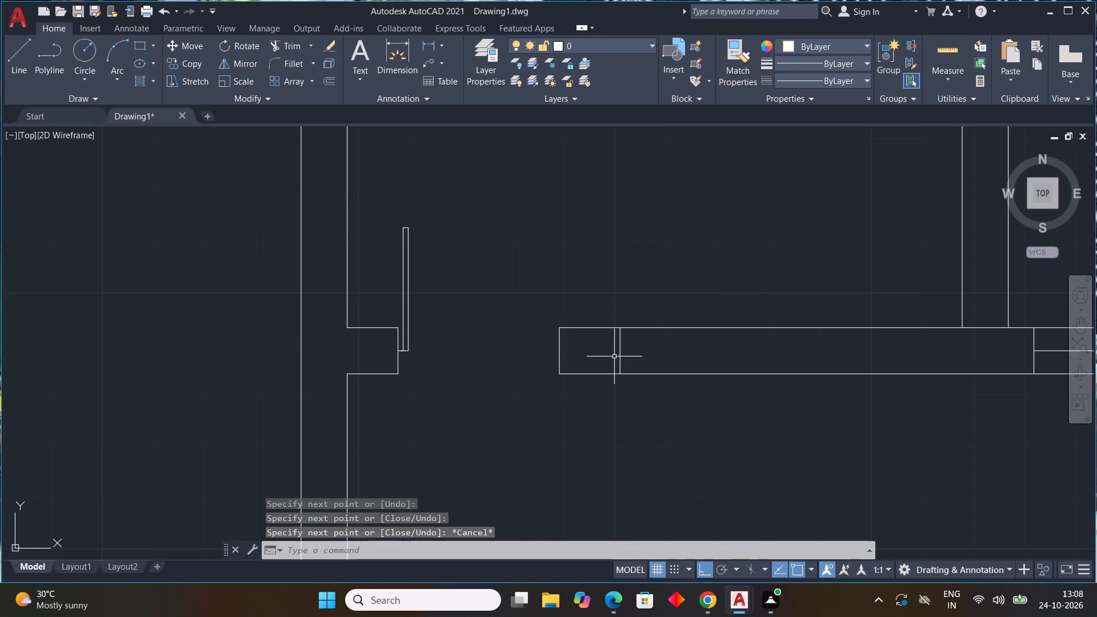
{"action": "left_click", "coordinate": [620, 356]}
{"action": "key", "text": "Delete"}
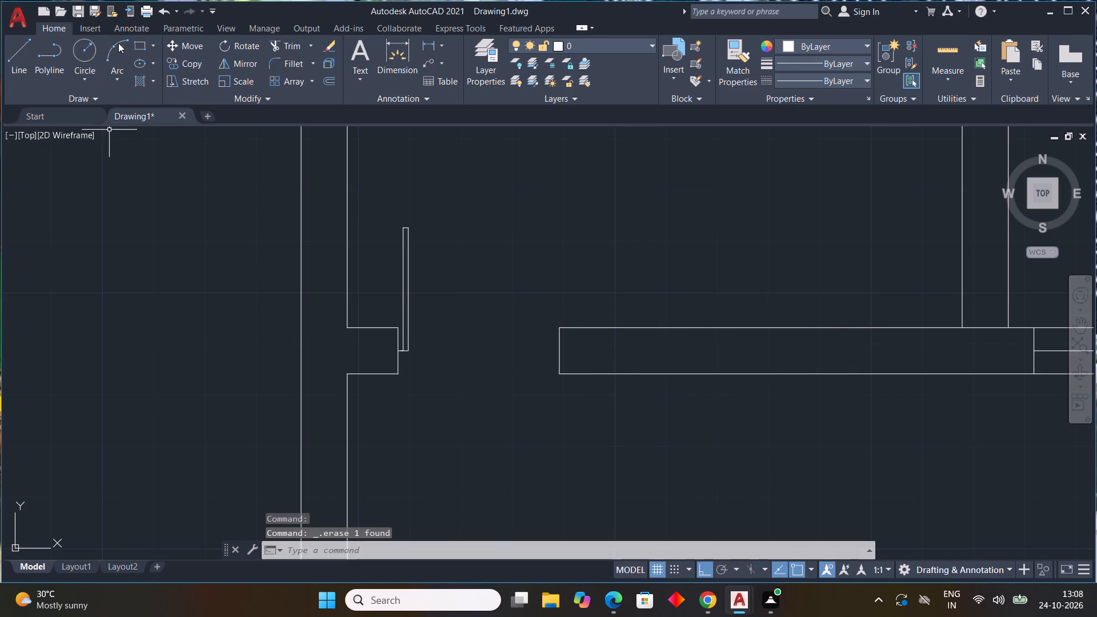
Draw a three-point swing arc from the top-left small room's leaf end down to the lengthened wall's end.
{"action": "left_click", "coordinate": [110, 84]}
{"action": "left_click", "coordinate": [120, 107]}
{"action": "scroll", "coordinate": [437, 210], "scroll_direction": "up", "scroll_amount": 3}
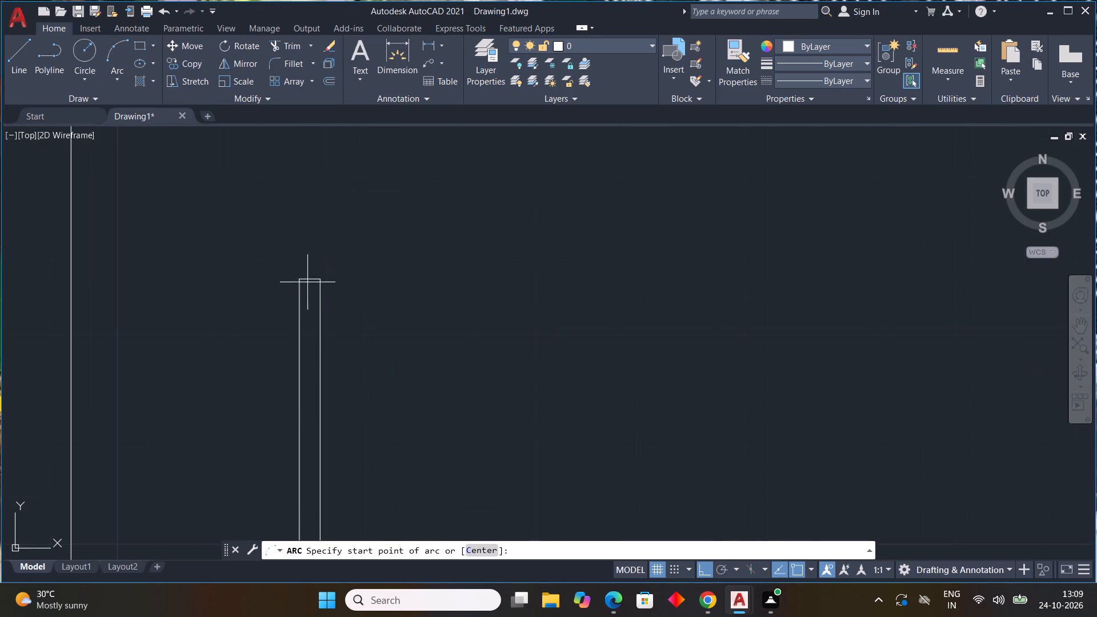
{"action": "left_click", "coordinate": [299, 282]}
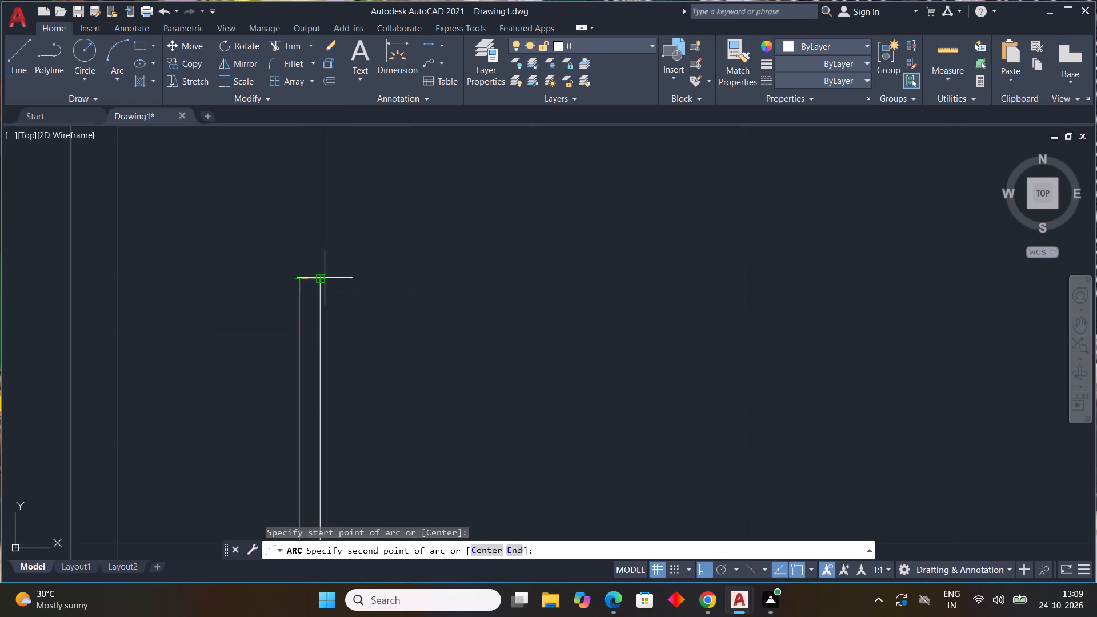
{"action": "left_click", "coordinate": [323, 280]}
{"action": "scroll", "coordinate": [450, 287], "scroll_direction": "down", "scroll_amount": 4}
{"action": "middle_click_drag", "start_coordinate": [479, 291], "coordinate": [478, 239]}
{"action": "left_click", "coordinate": [527, 311]}
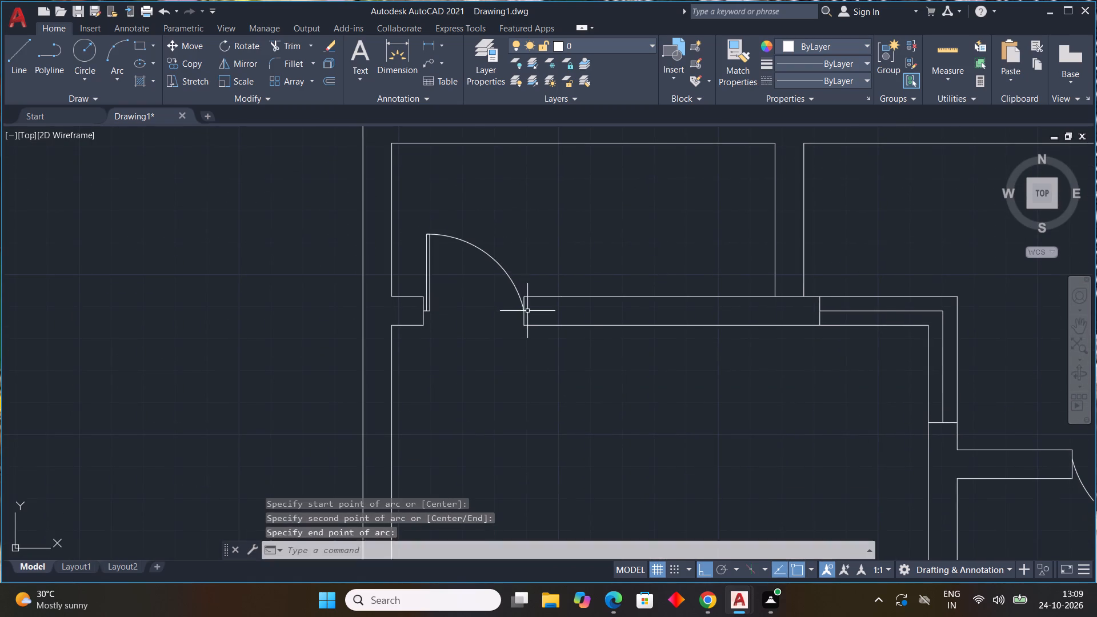
{"action": "scroll", "coordinate": [626, 312], "scroll_direction": "down", "scroll_amount": 3}
{"action": "middle_click_drag", "start_coordinate": [631, 312], "coordinate": [393, 255]}
{"action": "key", "text": "Escape"}
{"action": "key", "text": "Escape"}
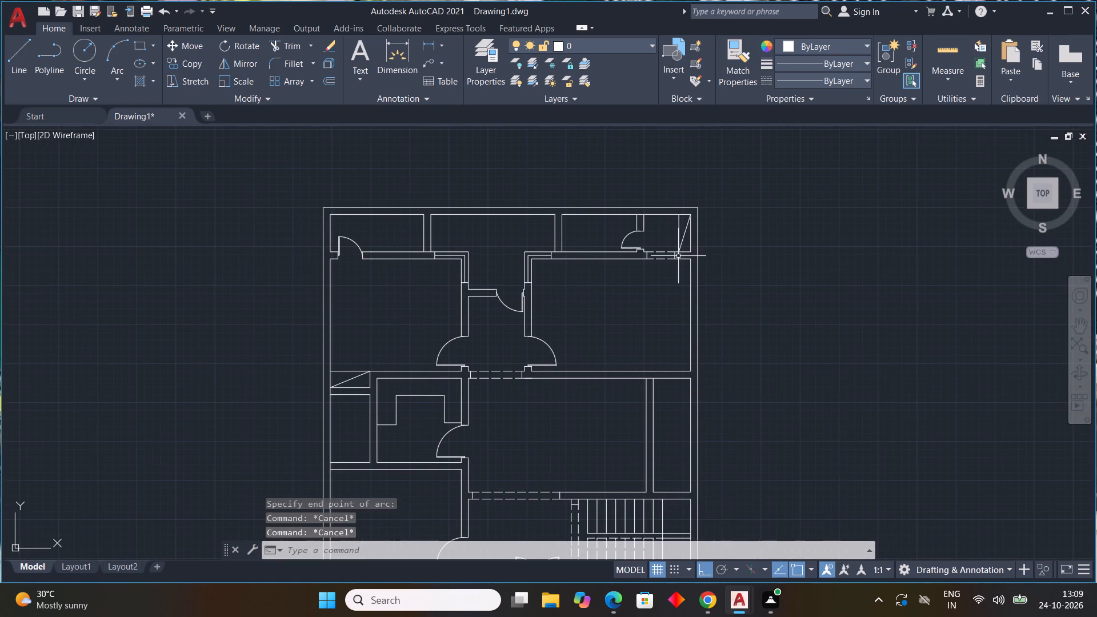
{"action": "key", "text": "Escape"}
{"action": "key", "text": "Escape"}
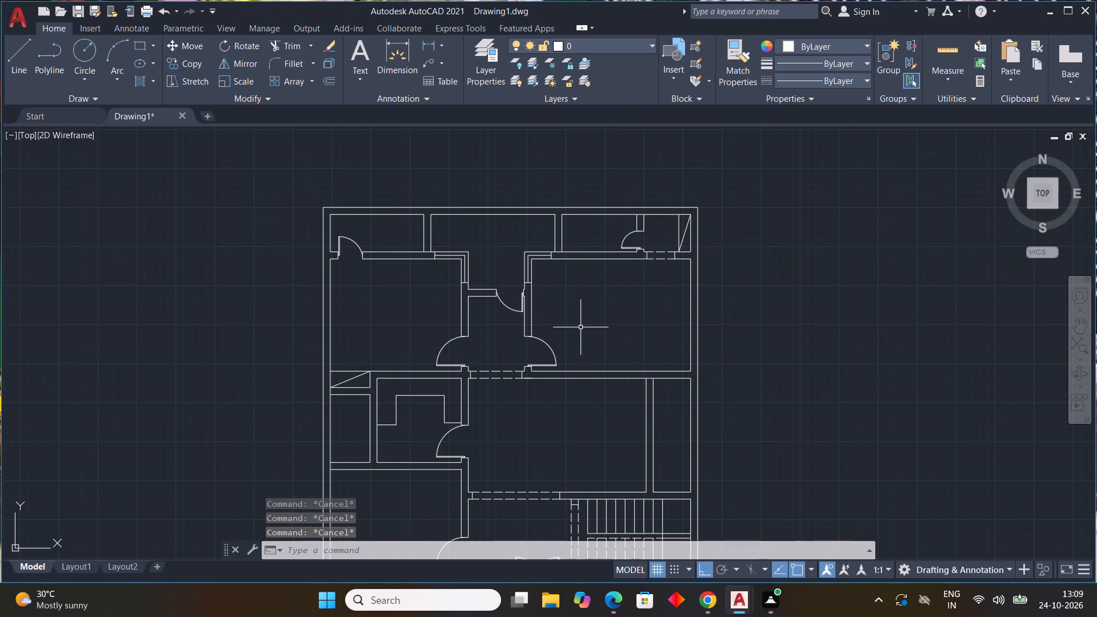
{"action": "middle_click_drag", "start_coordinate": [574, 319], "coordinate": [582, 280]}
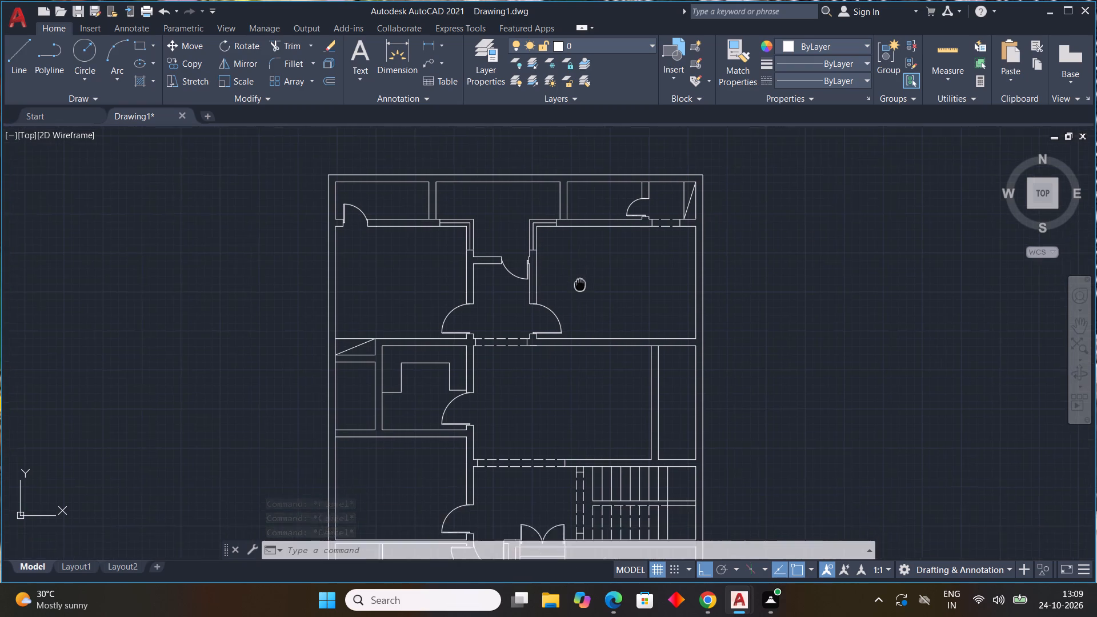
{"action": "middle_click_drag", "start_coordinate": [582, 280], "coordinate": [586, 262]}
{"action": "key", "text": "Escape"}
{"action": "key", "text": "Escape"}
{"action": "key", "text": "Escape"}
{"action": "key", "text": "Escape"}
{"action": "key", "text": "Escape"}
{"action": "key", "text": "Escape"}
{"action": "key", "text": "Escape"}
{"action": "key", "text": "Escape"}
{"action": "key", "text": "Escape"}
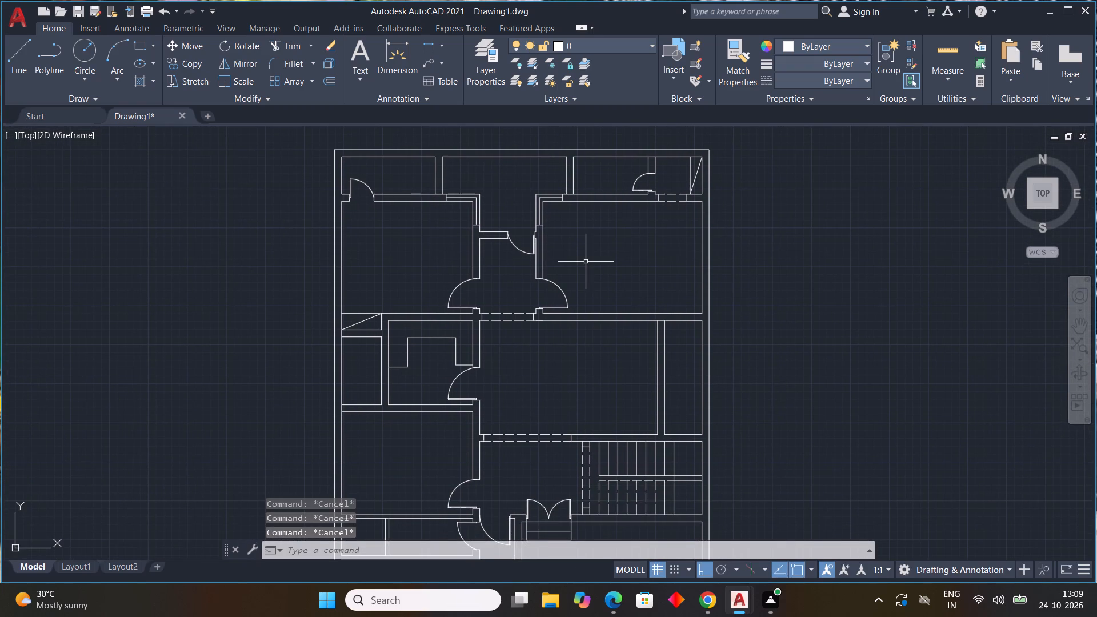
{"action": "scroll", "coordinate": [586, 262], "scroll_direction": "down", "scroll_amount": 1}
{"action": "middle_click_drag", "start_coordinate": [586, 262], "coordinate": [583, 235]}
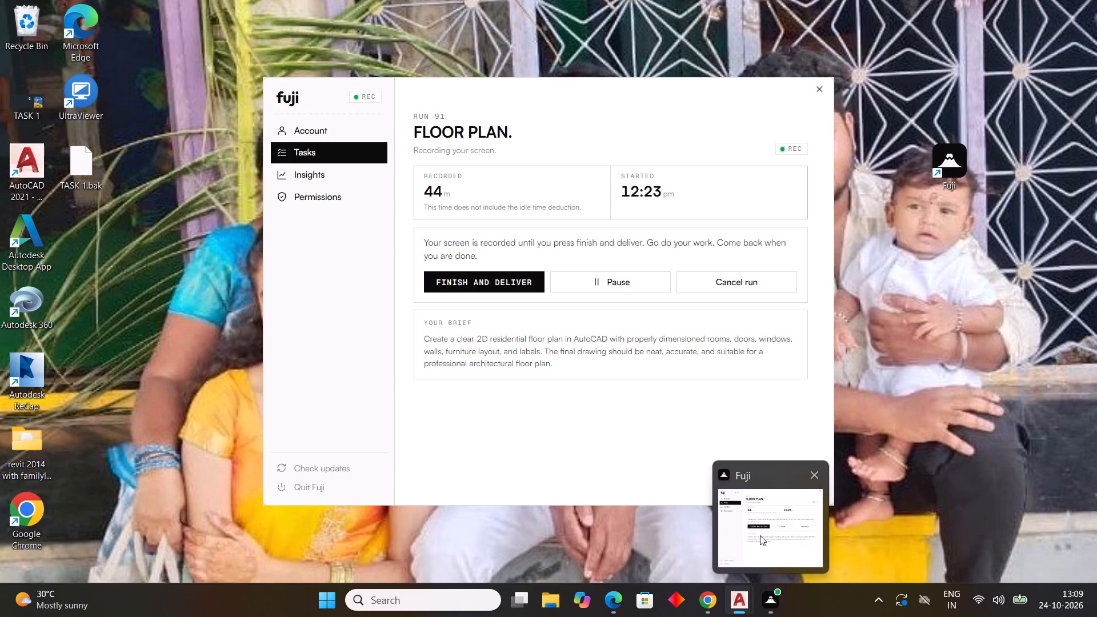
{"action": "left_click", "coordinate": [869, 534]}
Insert the Bed - Queen block from DesignCenter's Home - Space Planner at scale 1 in the empty space right of the plan.
{"action": "scroll", "coordinate": [643, 448], "scroll_direction": "down", "scroll_amount": 1}
{"action": "middle_click_drag", "start_coordinate": [643, 448], "coordinate": [643, 448]}
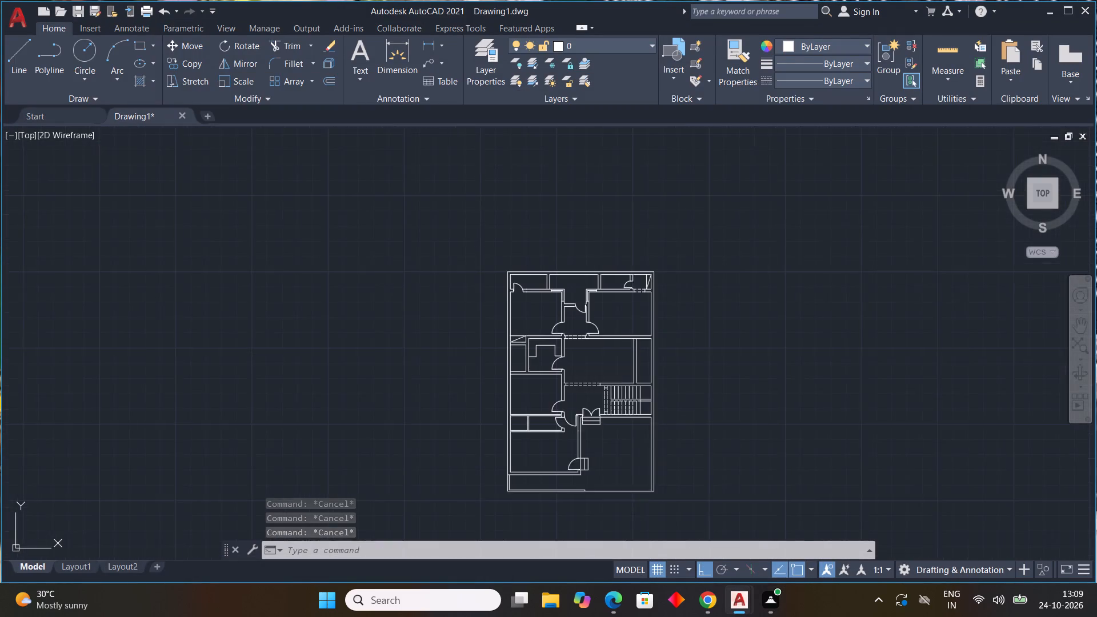
{"action": "middle_click_drag", "start_coordinate": [643, 448], "coordinate": [710, 450]}
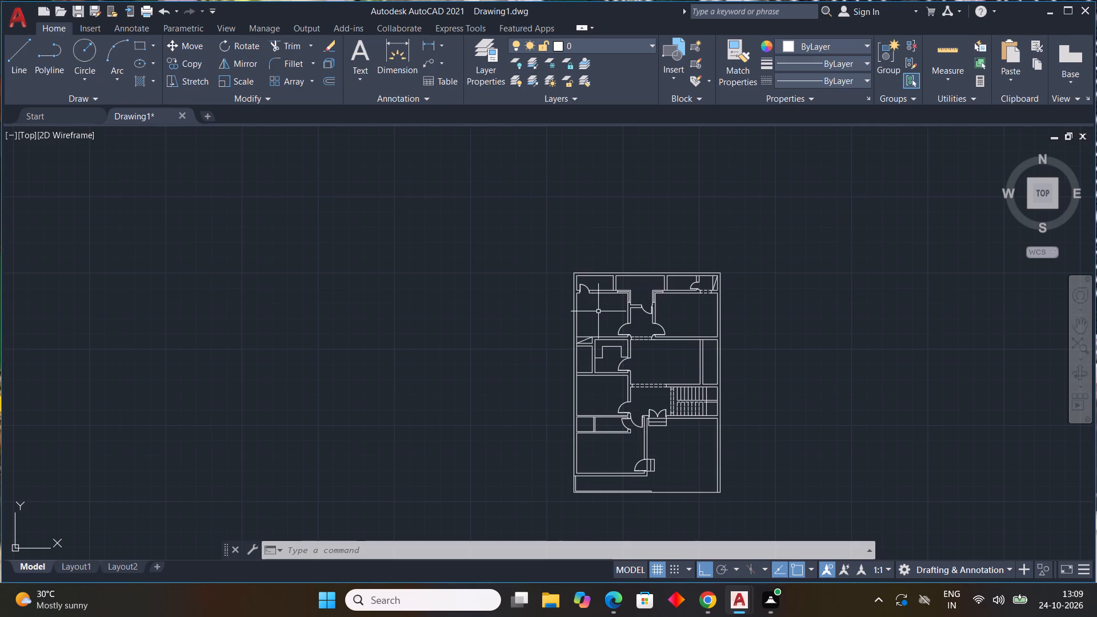
{"action": "key", "text": "ctrl+2"}
{"action": "double_click", "coordinate": [400, 209]}
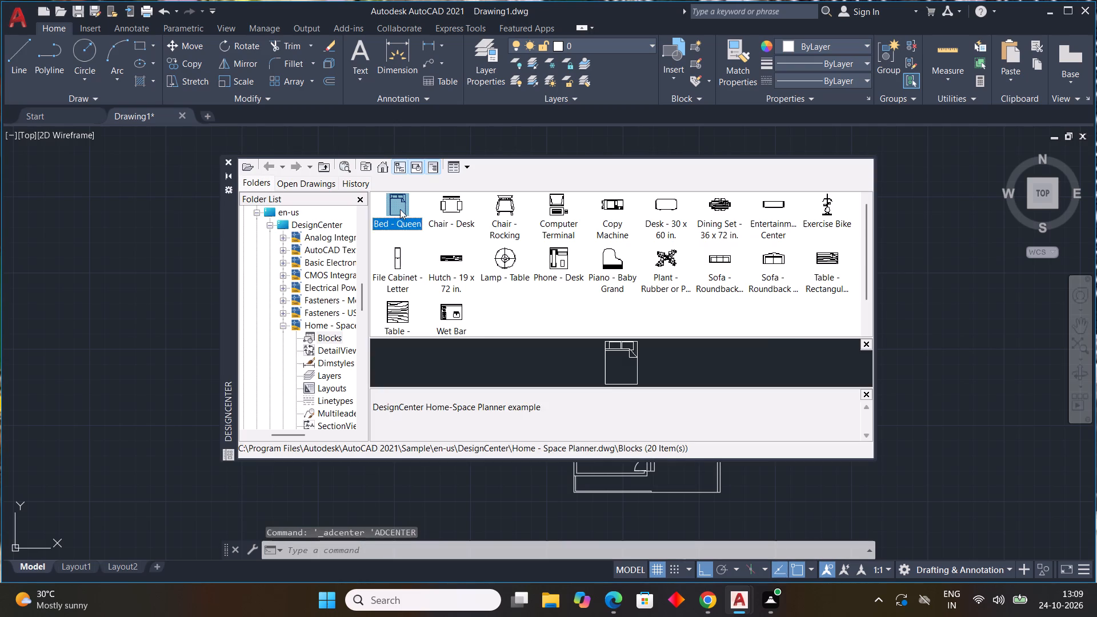
{"action": "left_click", "coordinate": [642, 385]}
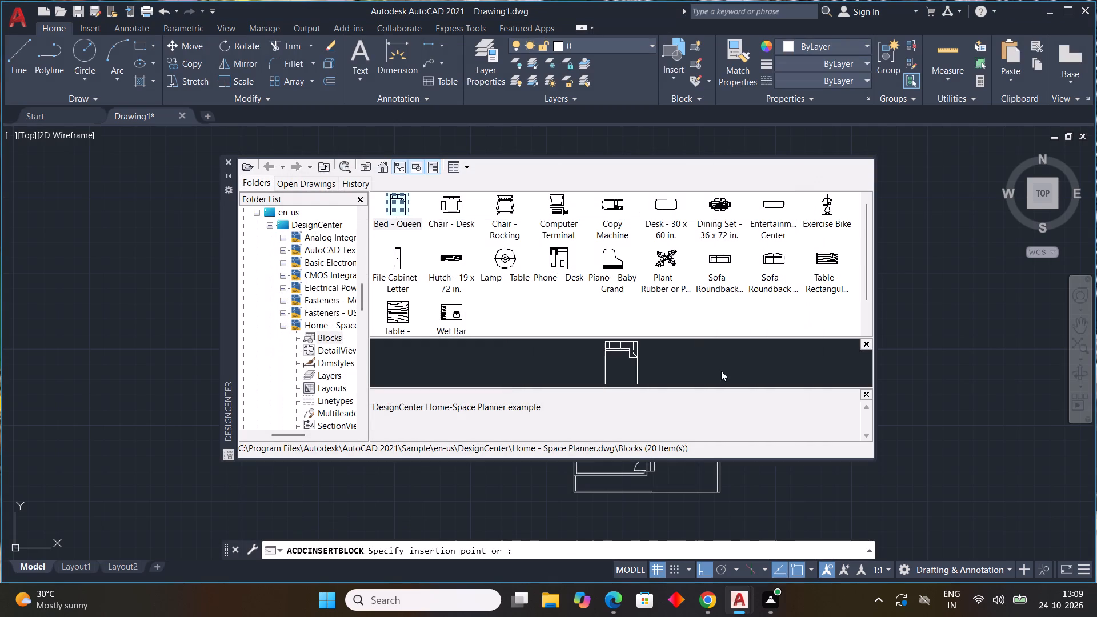
{"action": "left_click", "coordinate": [926, 345]}
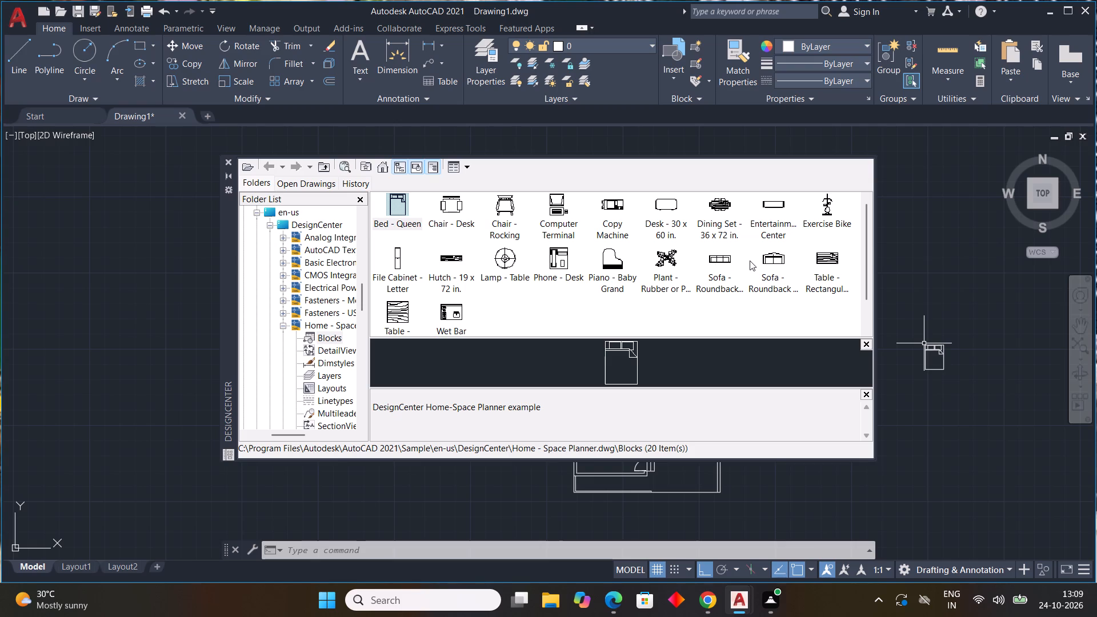
Insert the three-seat Sofa - Roundback block in the empty space above the queen bed.
{"action": "double_click", "coordinate": [717, 257]}
{"action": "left_click", "coordinate": [635, 388]}
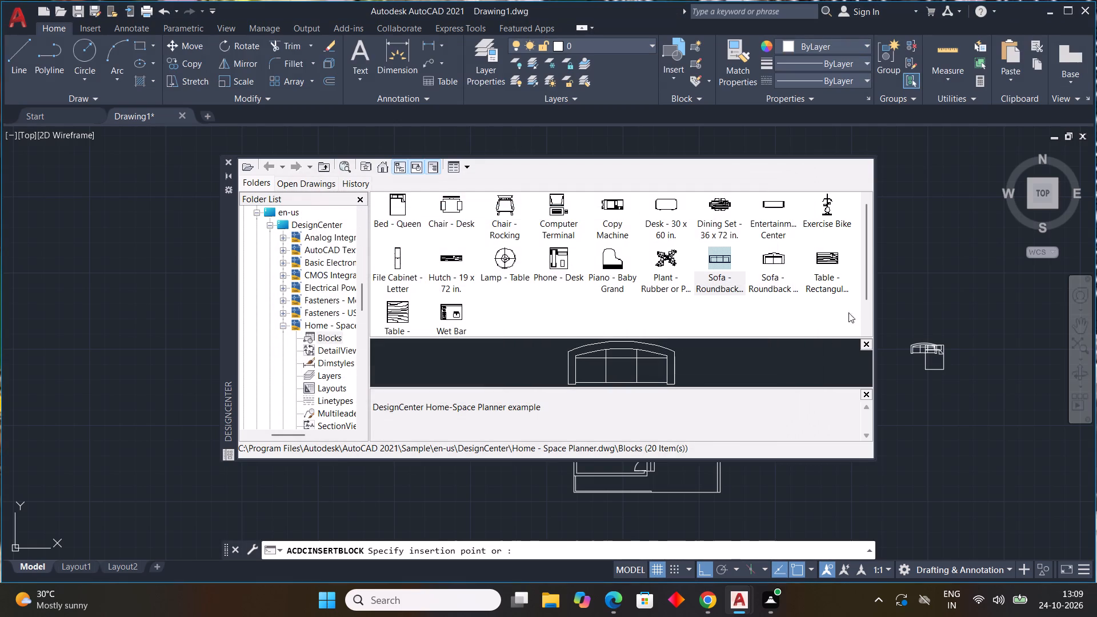
{"action": "left_click", "coordinate": [927, 259]}
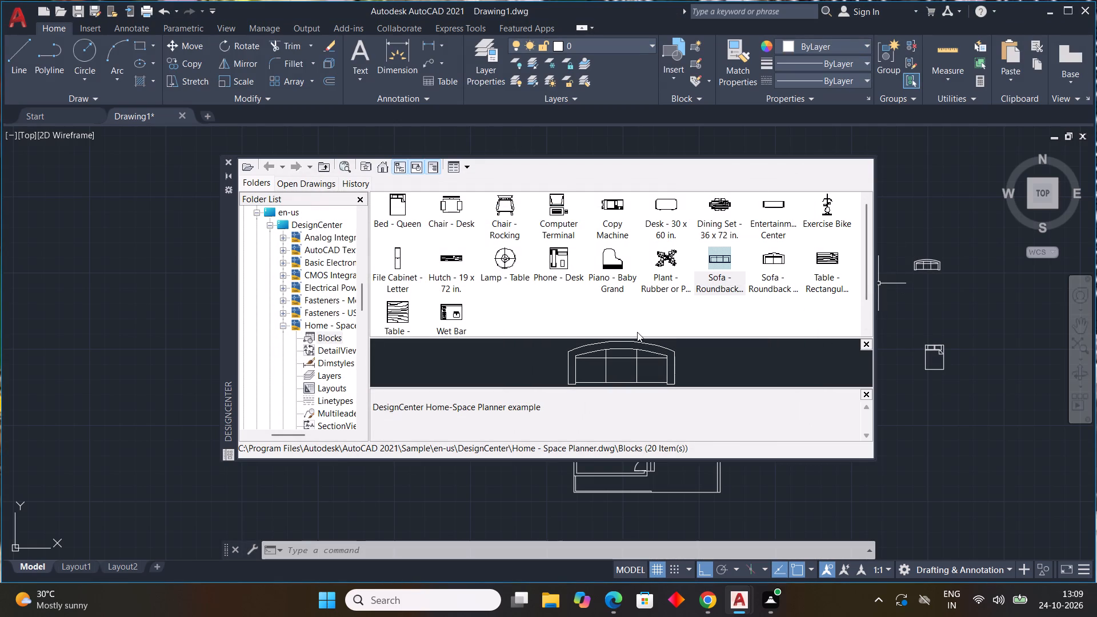
Insert the Desk - 30 x 60 in. block at scale 1 and angle 0 below the queen bed.
{"action": "double_click", "coordinate": [663, 204]}
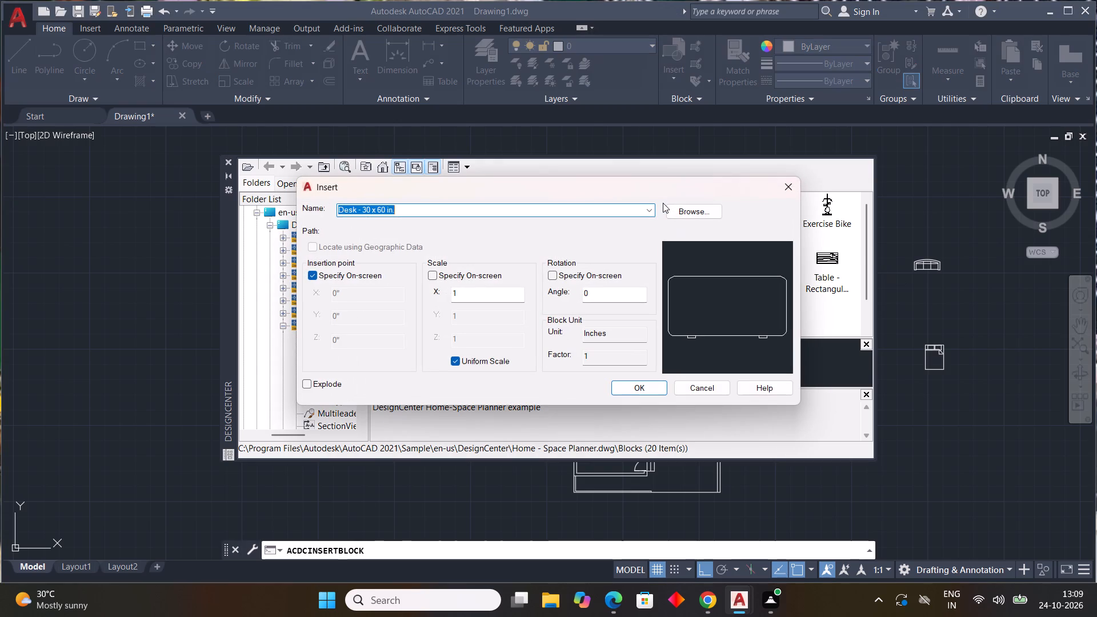
{"action": "left_click", "coordinate": [640, 384]}
{"action": "left_click", "coordinate": [924, 426]}
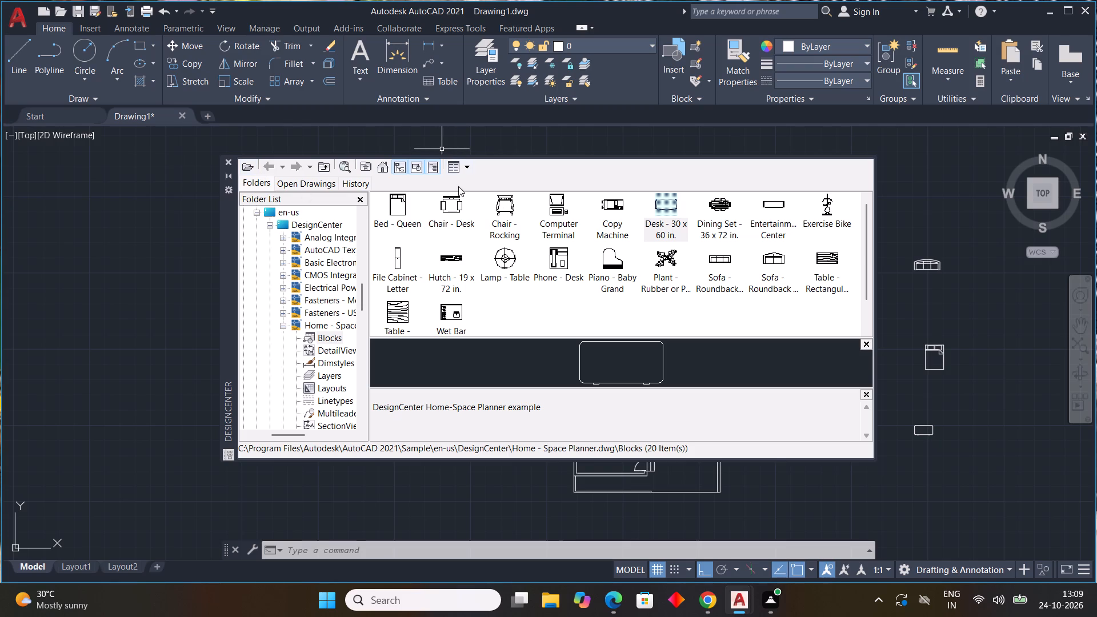
Insert the Chair - Rocking block at scale 1 and angle 0 below the desk.
{"action": "double_click", "coordinate": [505, 201]}
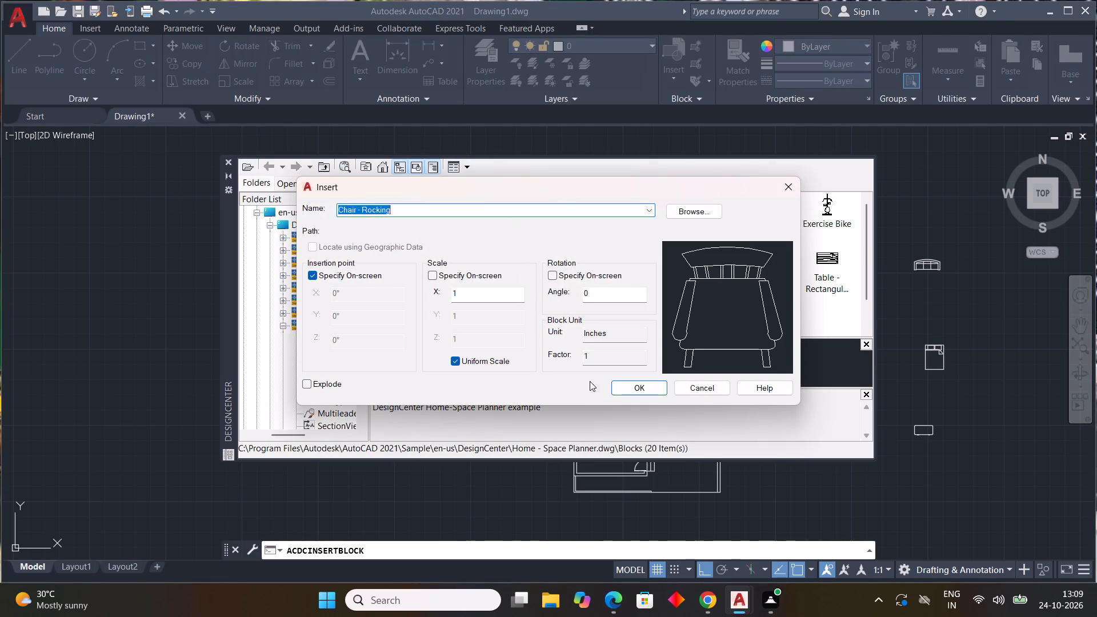
{"action": "left_click_drag", "start_coordinate": [624, 385], "coordinate": [634, 389]}
{"action": "left_click", "coordinate": [910, 458]}
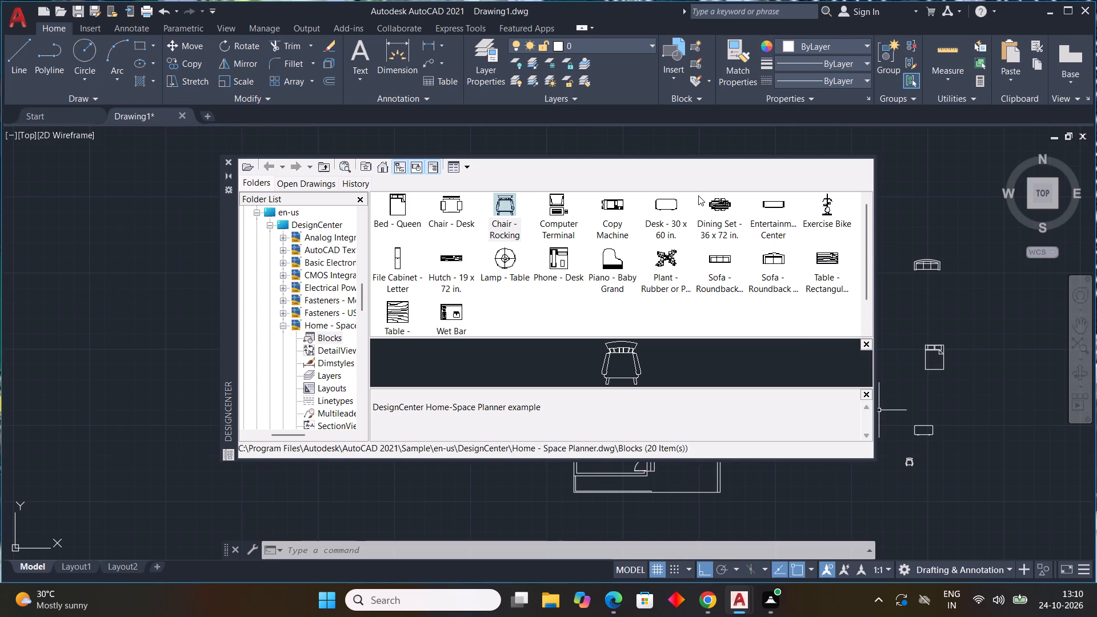
Insert the Dining Set - 36 x 72 in. block in the empty space above the sofa.
{"action": "double_click", "coordinate": [720, 203]}
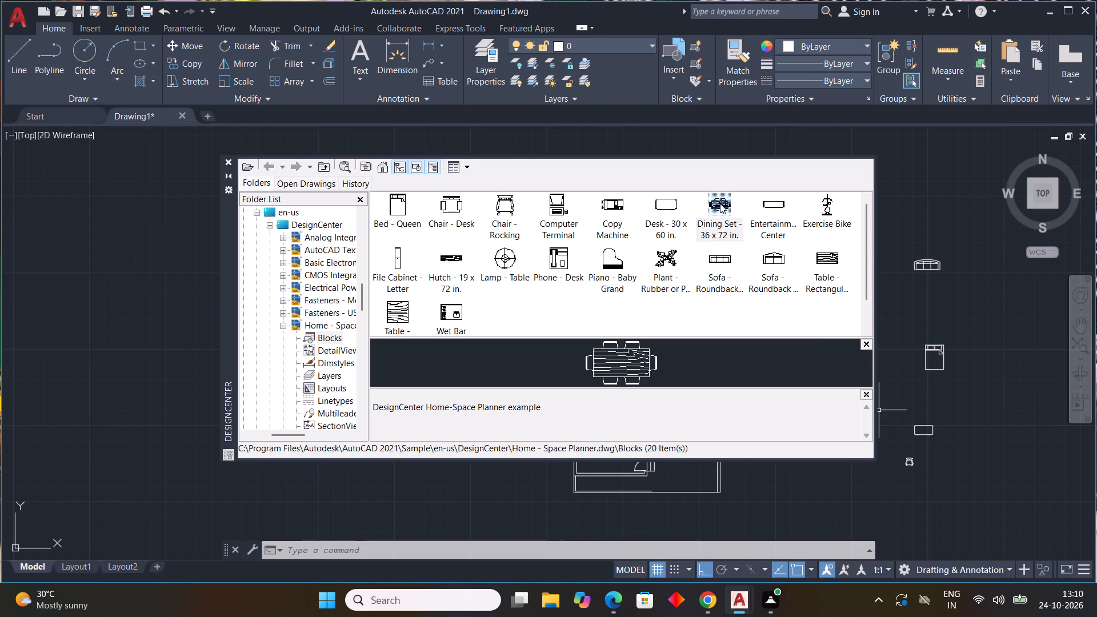
{"action": "left_click", "coordinate": [635, 391]}
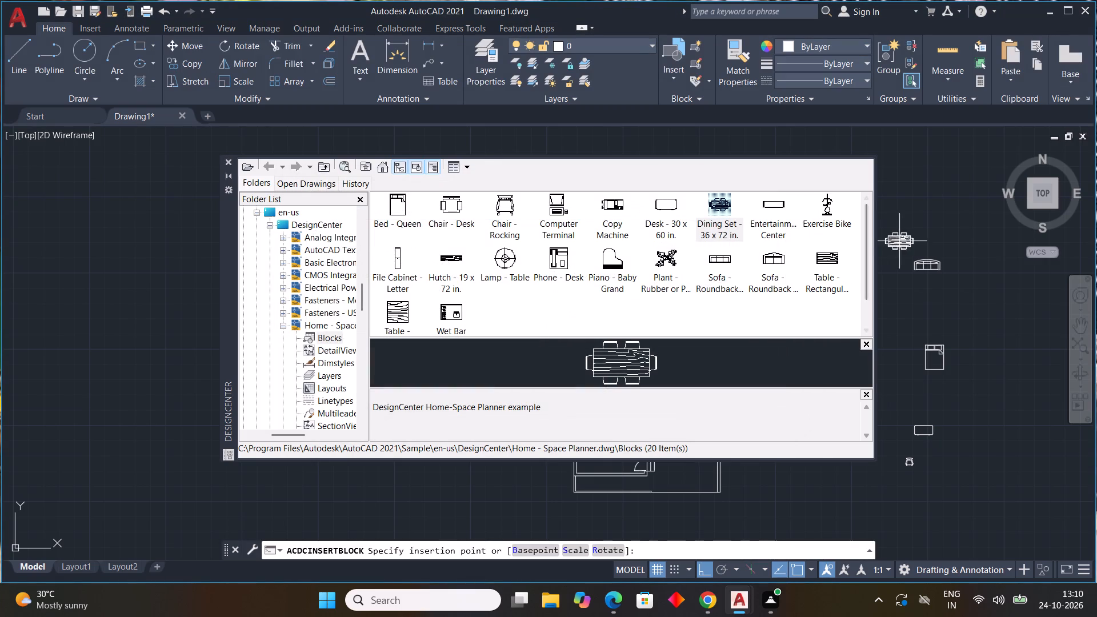
{"action": "left_click", "coordinate": [913, 213]}
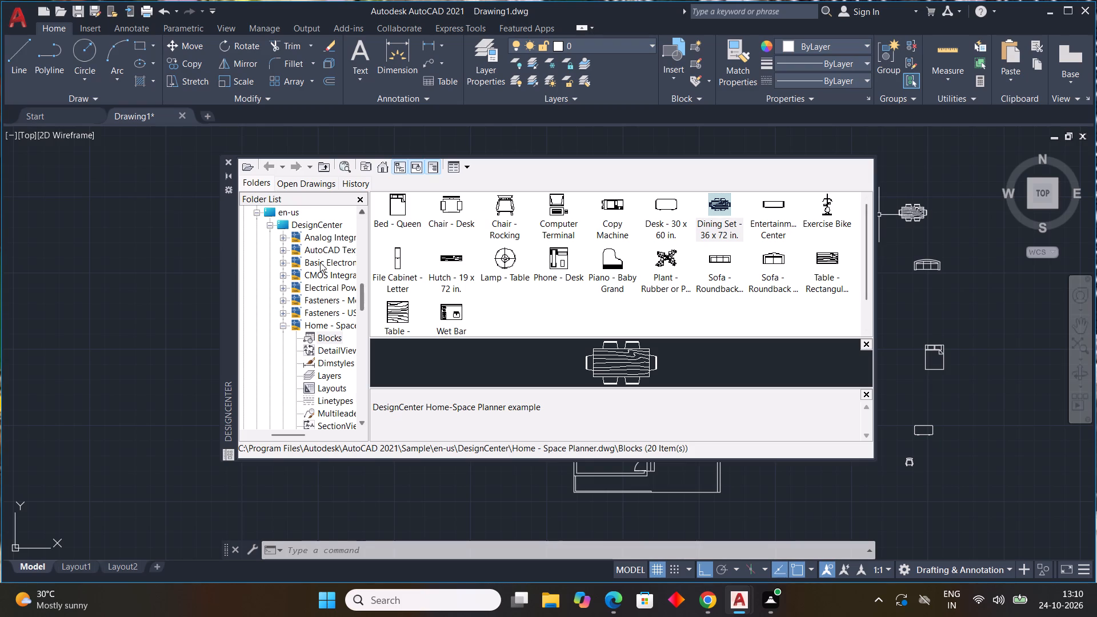
Insert the Plant - Rubber or Philodendron block from Home - Space Planner at scale 1 and angle 0, to the right of the rocking chair.
{"action": "left_click", "coordinate": [319, 323]}
{"action": "double_click", "coordinate": [394, 198]}
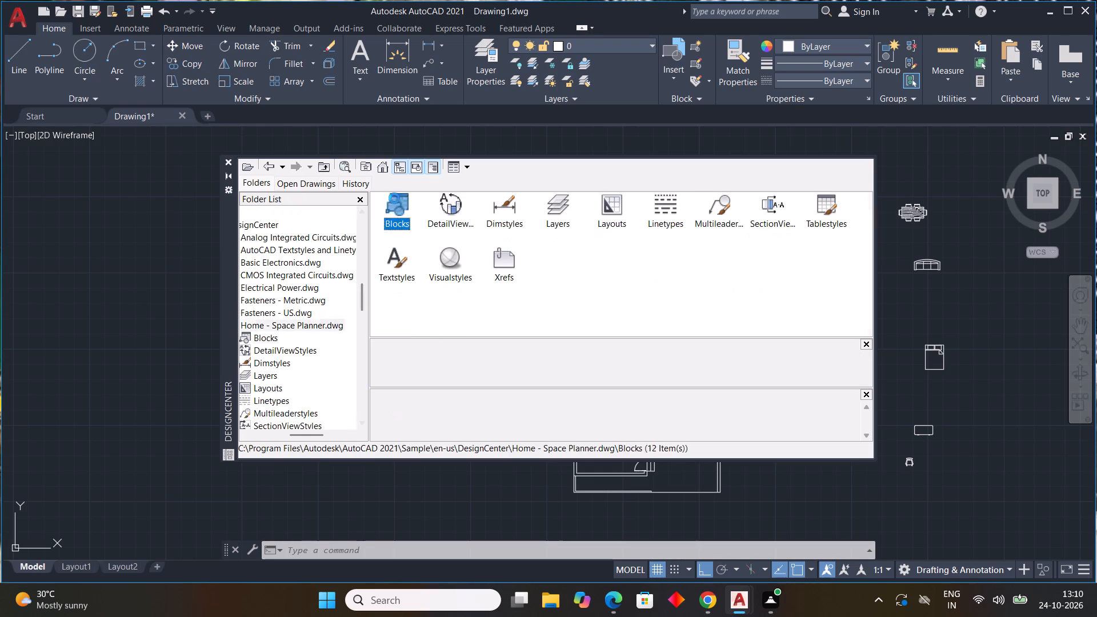
{"action": "scroll", "coordinate": [385, 228], "scroll_direction": "down", "scroll_amount": 2}
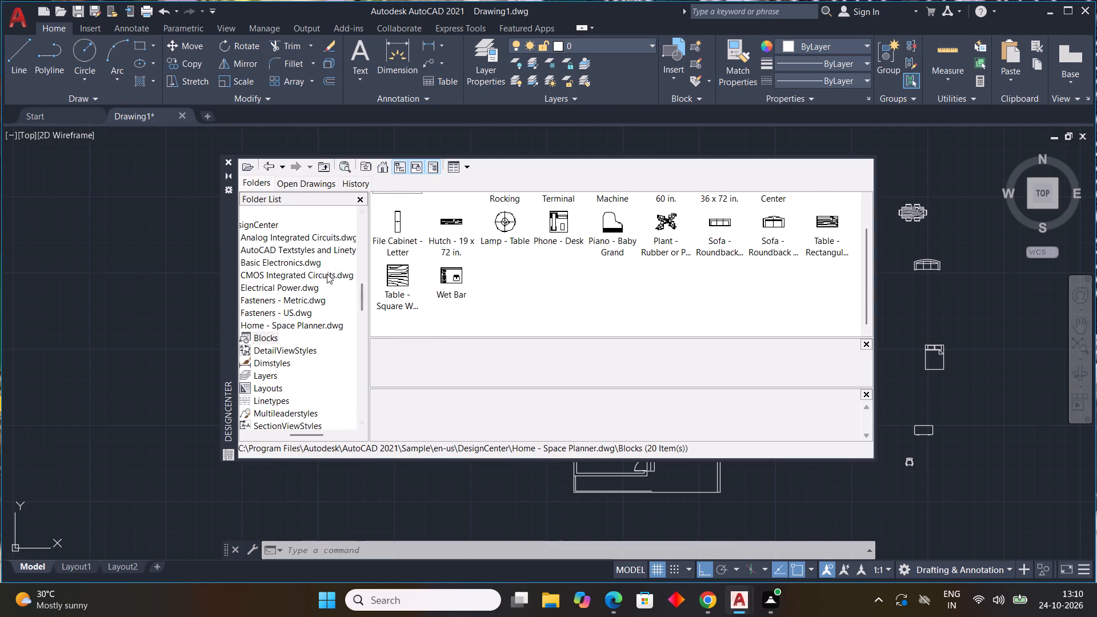
{"action": "double_click", "coordinate": [667, 224]}
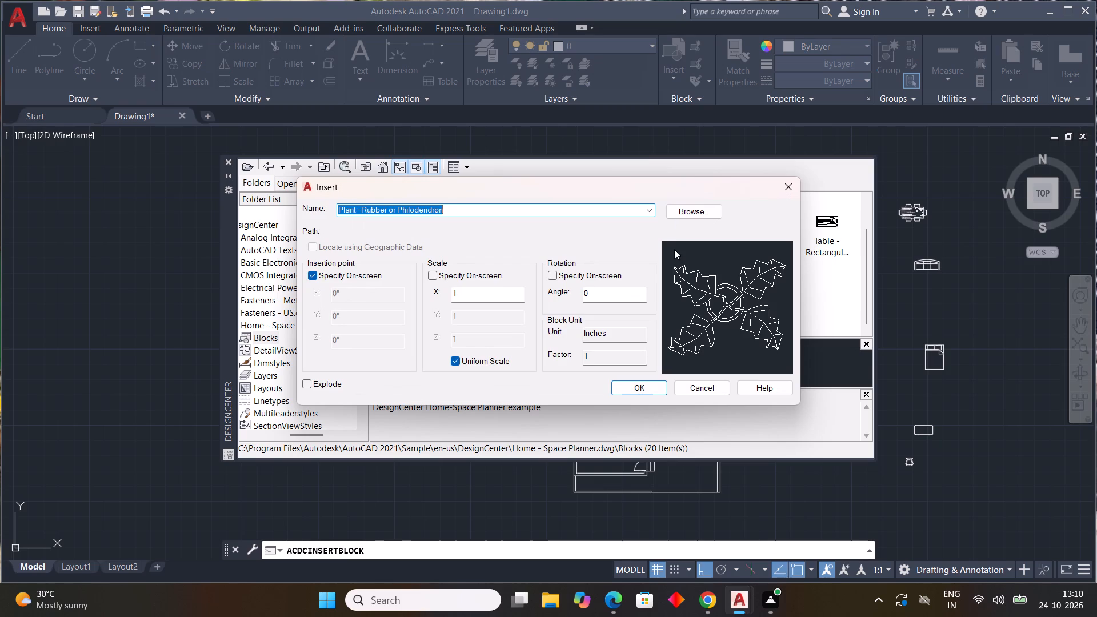
{"action": "left_click", "coordinate": [627, 388]}
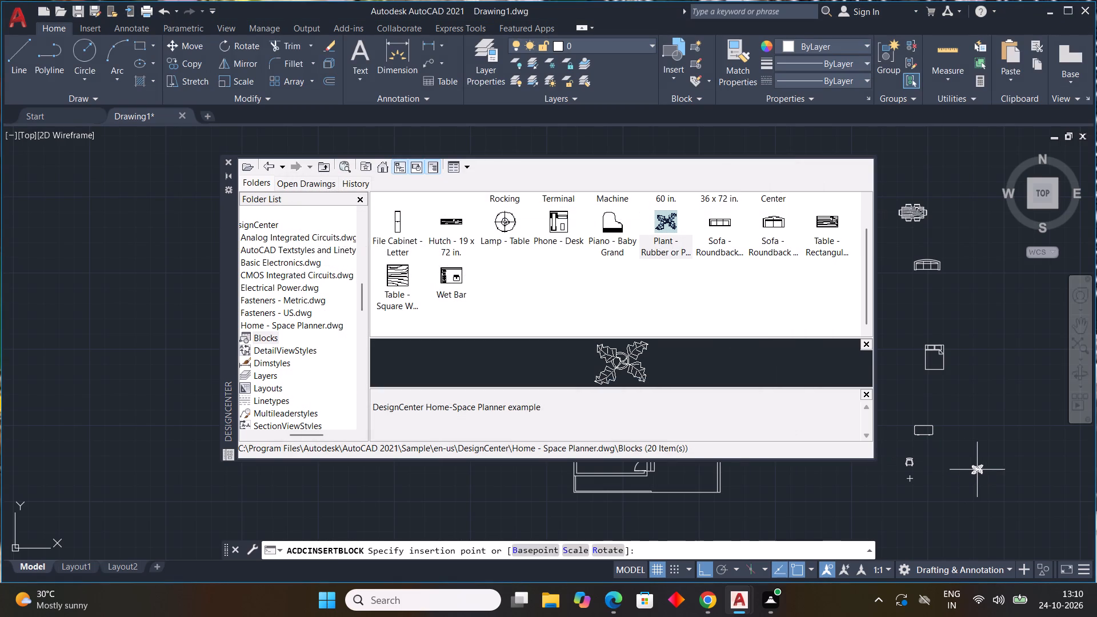
{"action": "left_click", "coordinate": [966, 470]}
Insert the Toilet - top block from DesignCenter's House Designer drawing at scale 1 and angle 0, between the sofa and the queen bed.
{"action": "scroll", "coordinate": [257, 240], "scroll_direction": "up", "scroll_amount": 3}
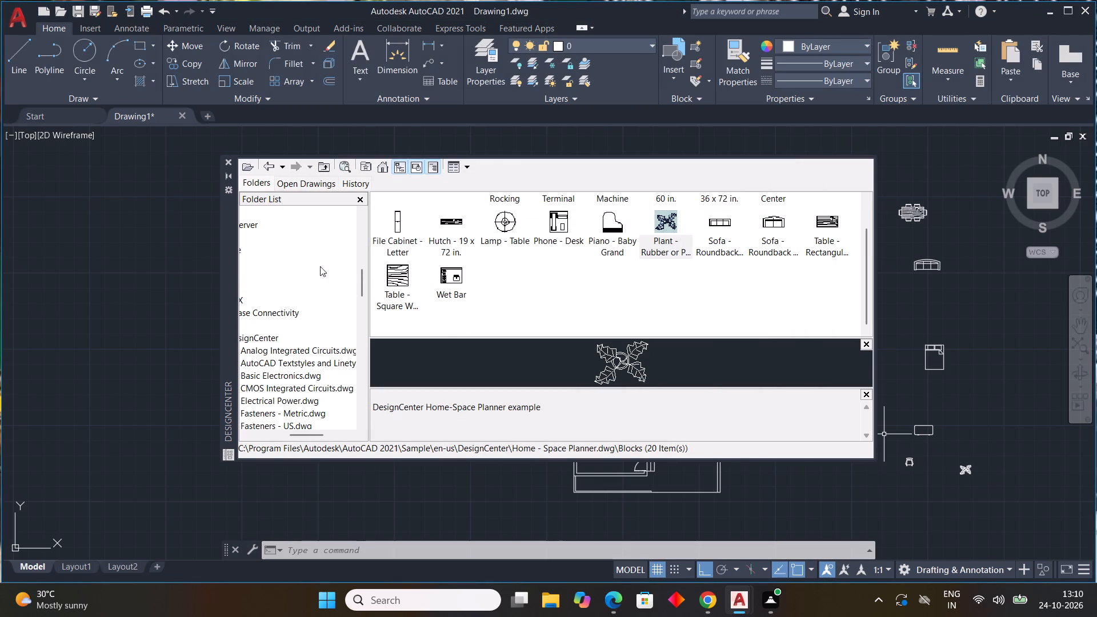
{"action": "scroll", "coordinate": [327, 279], "scroll_direction": "down", "scroll_amount": 4}
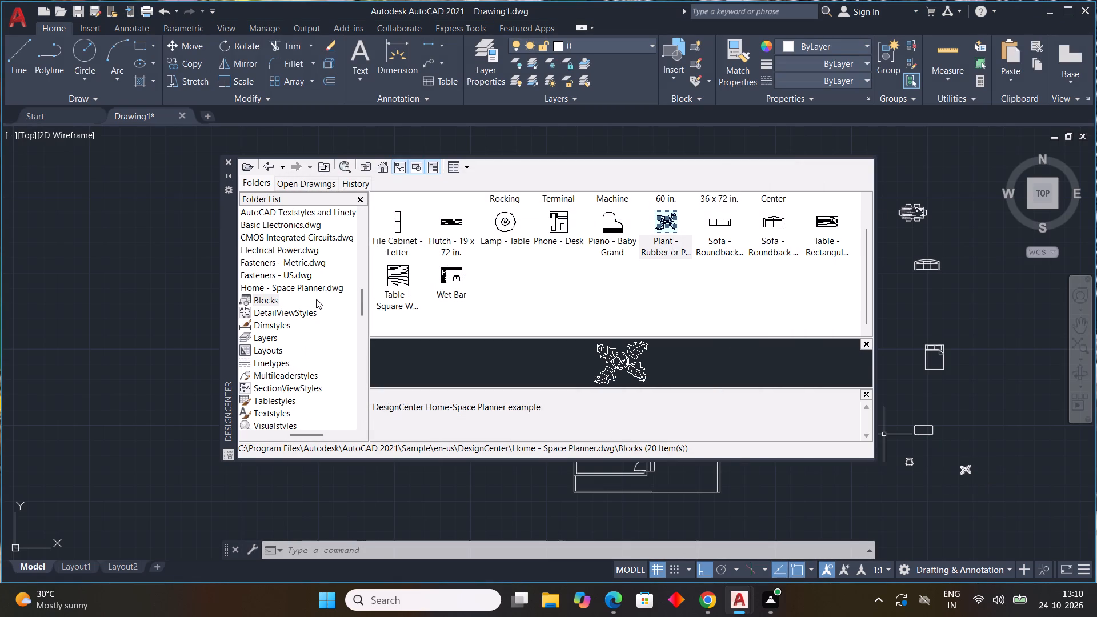
{"action": "scroll", "coordinate": [287, 319], "scroll_direction": "down", "scroll_amount": 2}
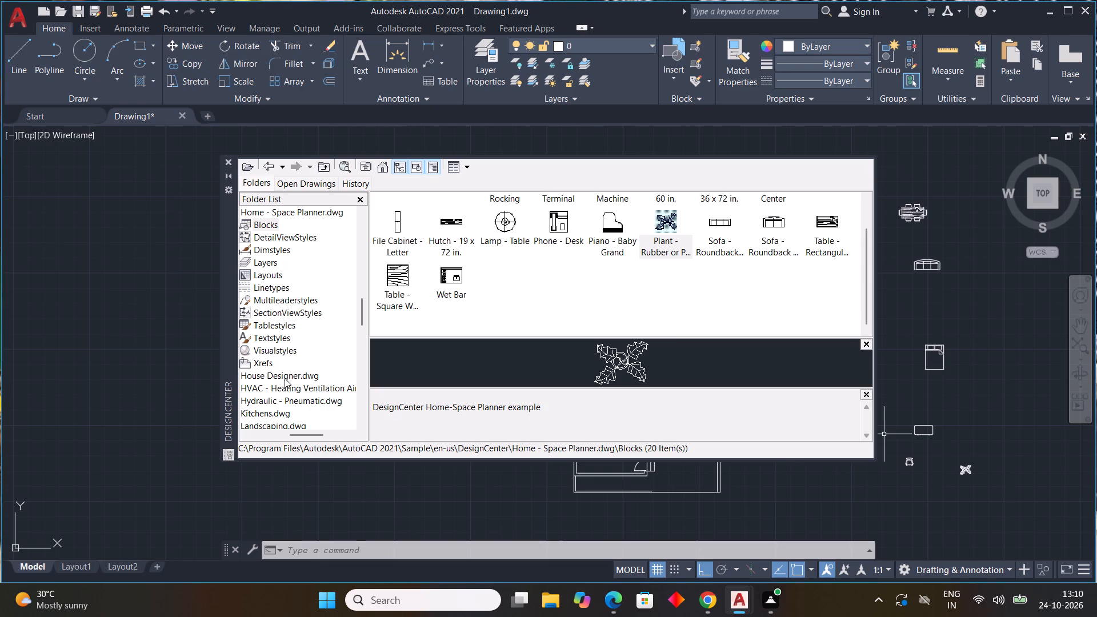
{"action": "left_click", "coordinate": [285, 378]}
{"action": "double_click", "coordinate": [397, 201]}
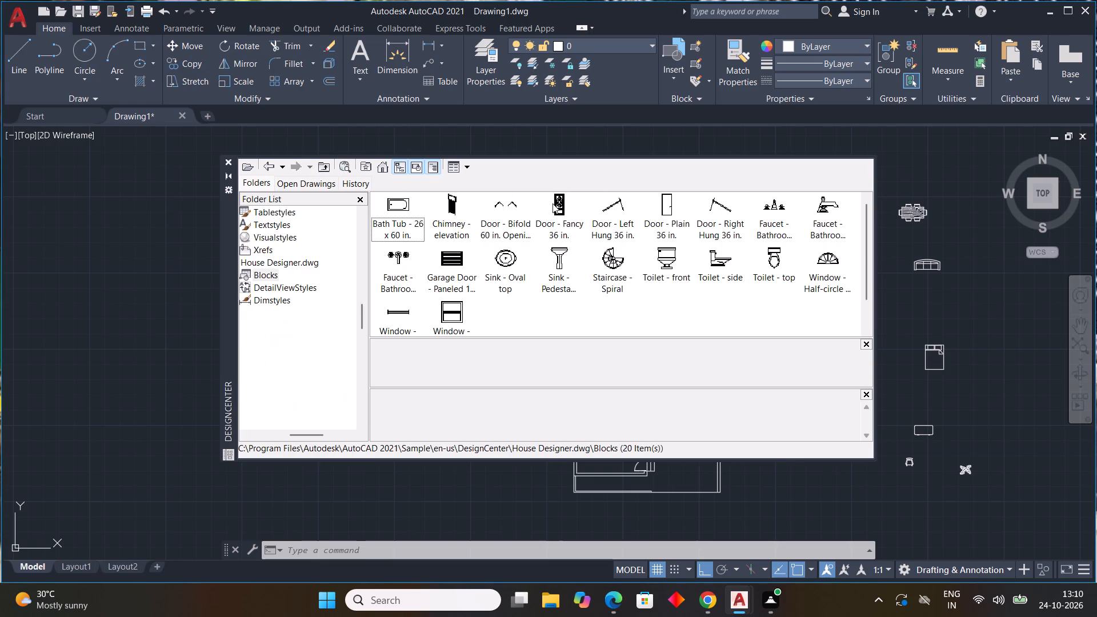
{"action": "double_click", "coordinate": [766, 258]}
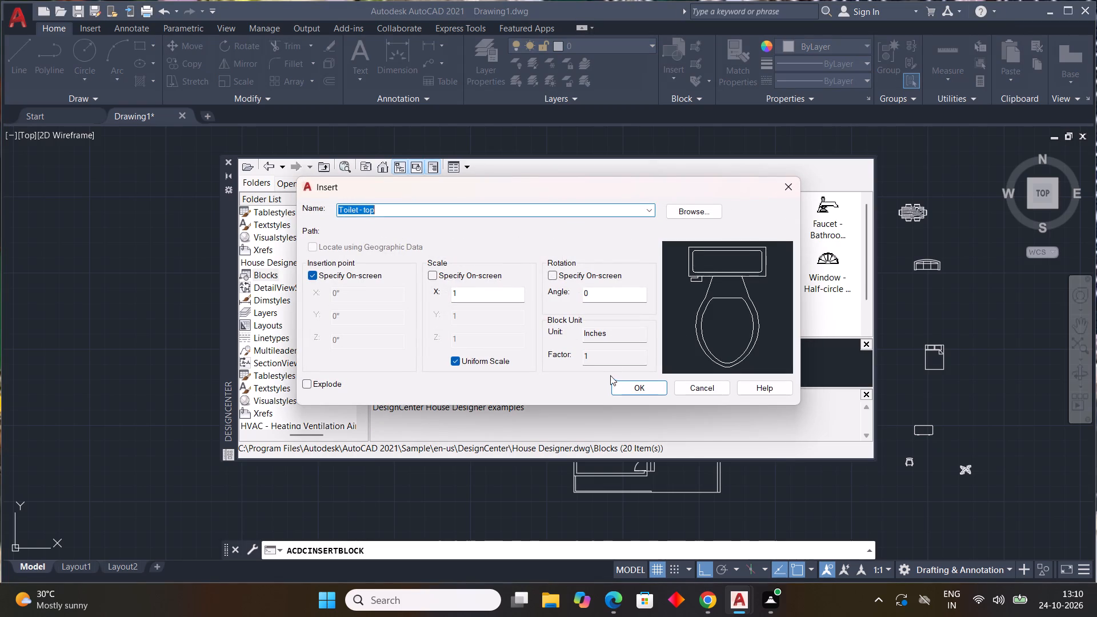
{"action": "left_click", "coordinate": [611, 388]}
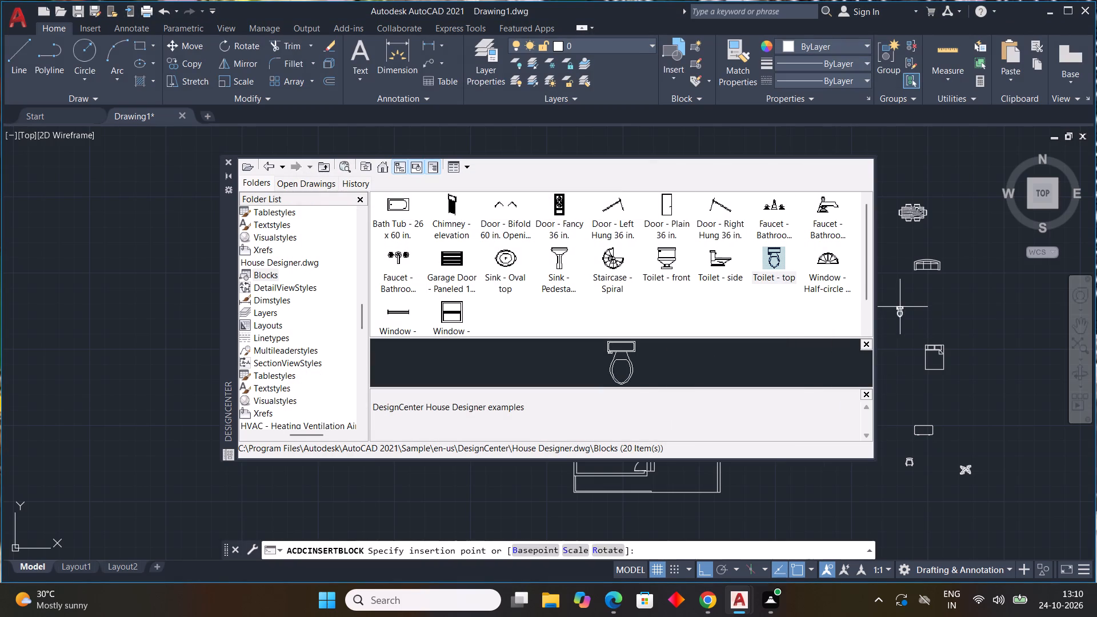
{"action": "left_click", "coordinate": [900, 307]}
Insert the Sink - Oval top block in the empty space to the right of the toilet.
{"action": "double_click", "coordinate": [506, 262]}
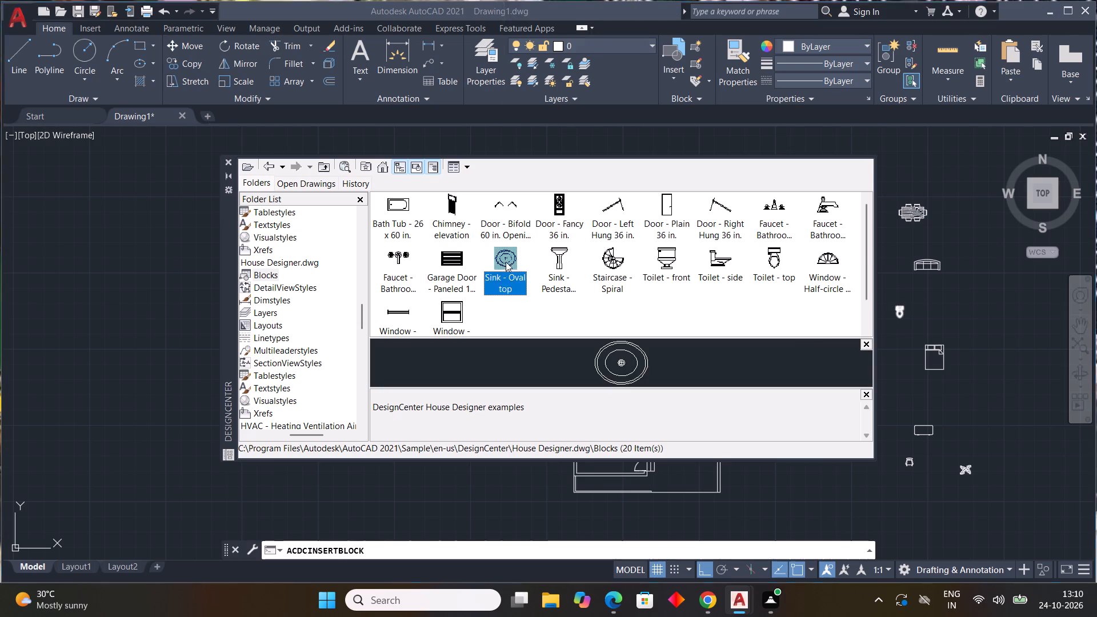
{"action": "left_click", "coordinate": [648, 386]}
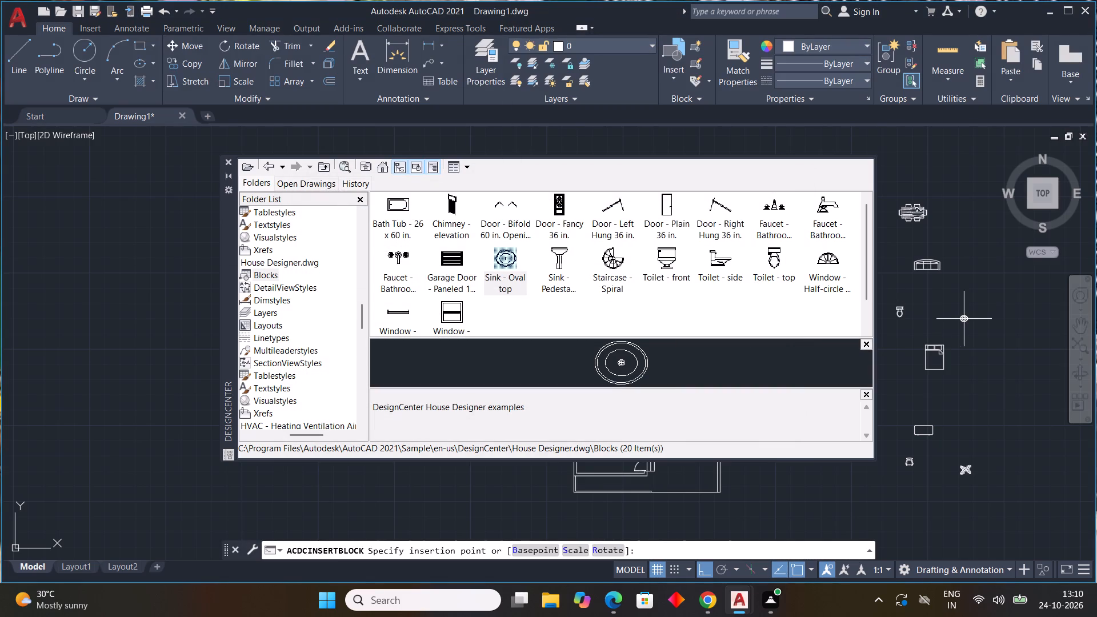
{"action": "left_click", "coordinate": [966, 315]}
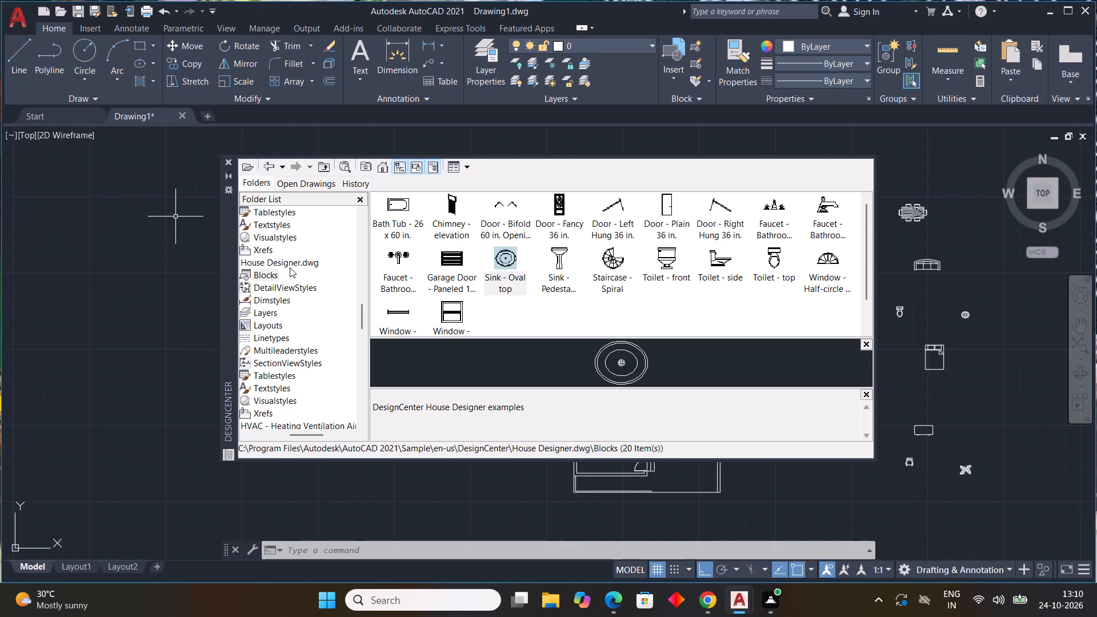
Insert the Range-Oven - 30 in top block from DesignCenter's Kitchens drawing, to the lower right of the queen bed.
{"action": "scroll", "coordinate": [278, 262], "scroll_direction": "down", "scroll_amount": 2}
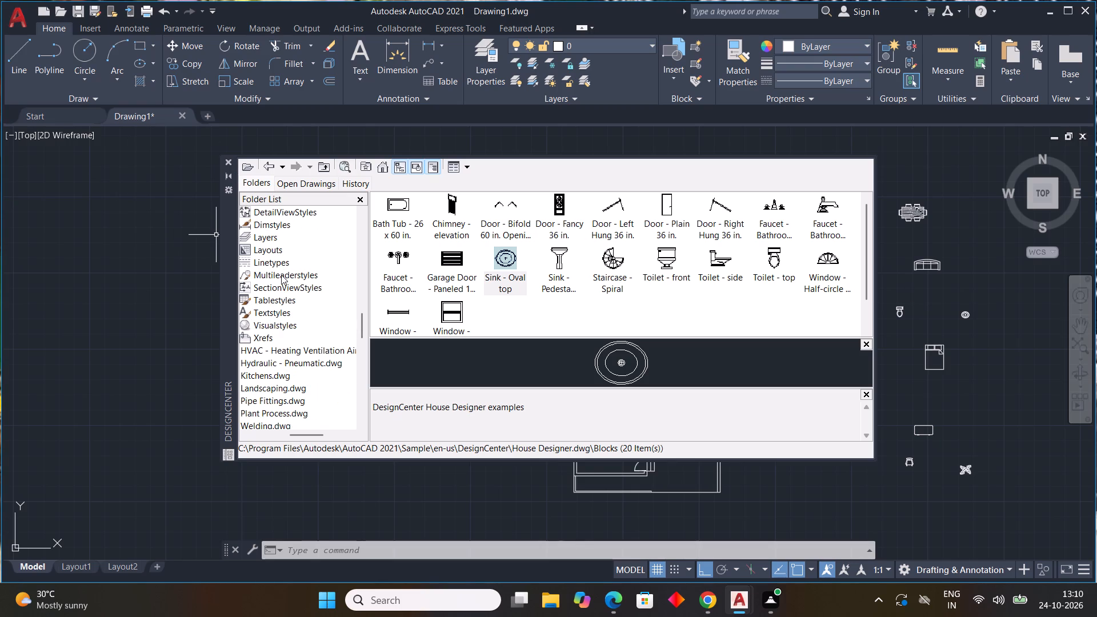
{"action": "left_click", "coordinate": [269, 373]}
{"action": "double_click", "coordinate": [393, 202]}
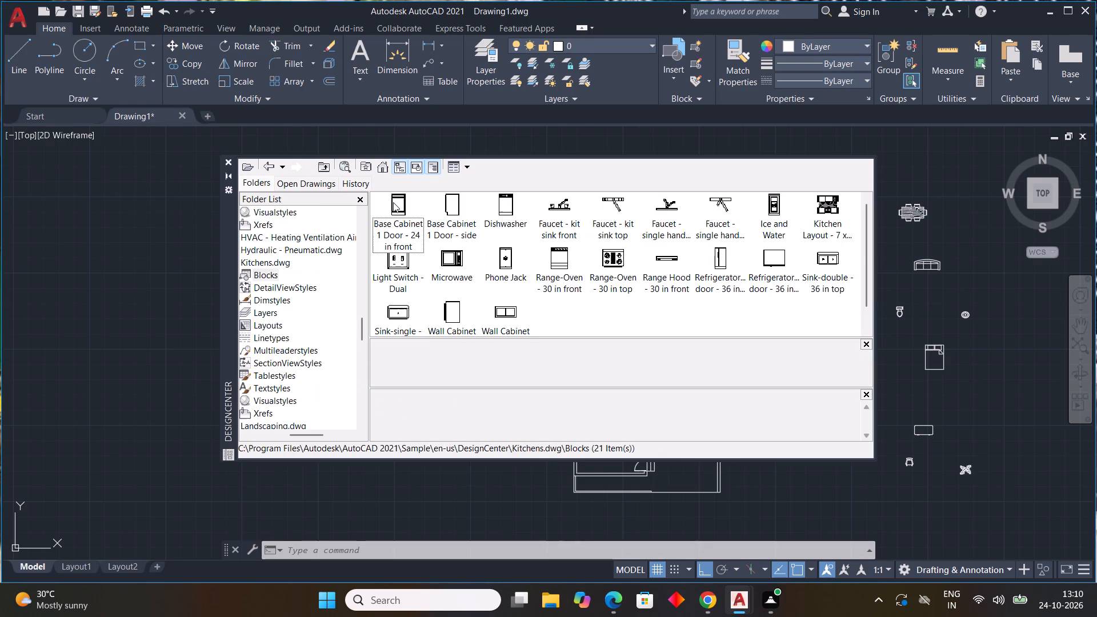
{"action": "double_click", "coordinate": [607, 255]}
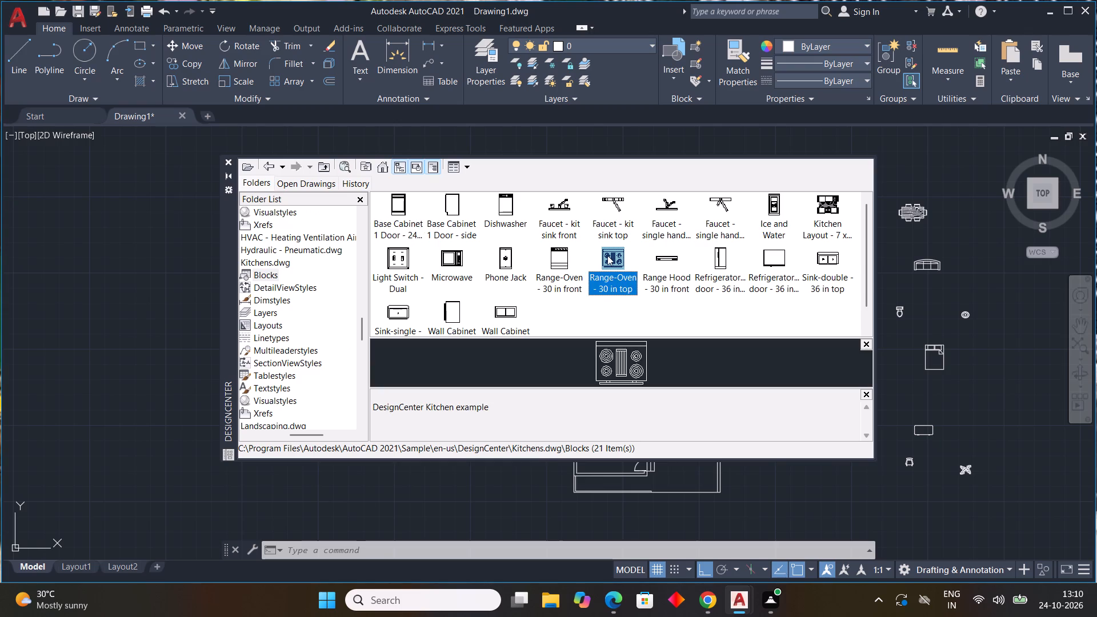
{"action": "left_click", "coordinate": [623, 384]}
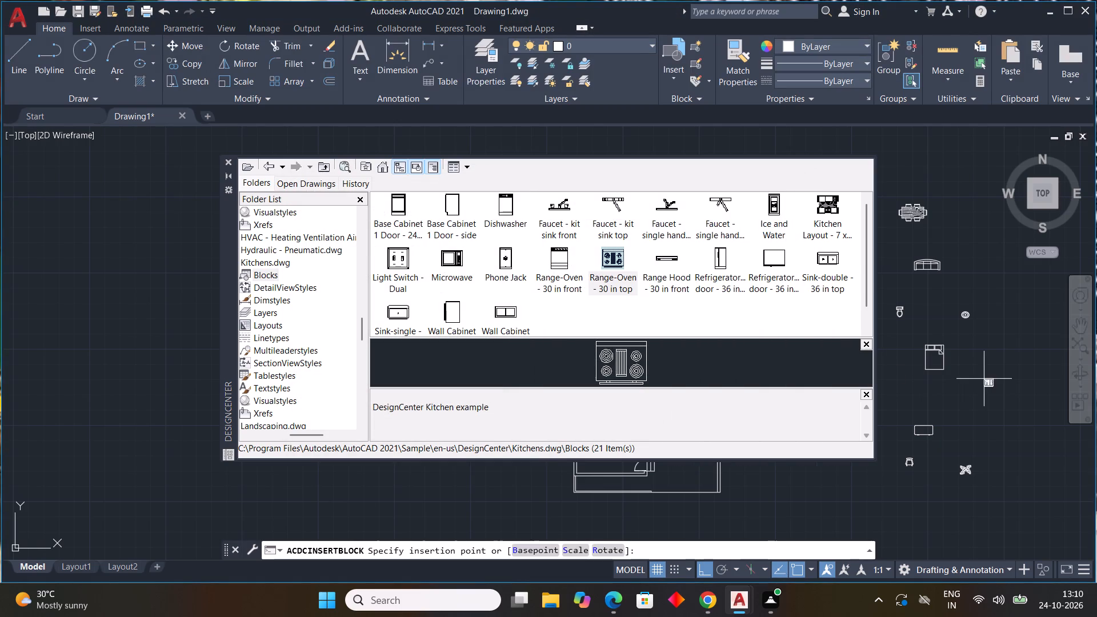
{"action": "left_click", "coordinate": [970, 386]}
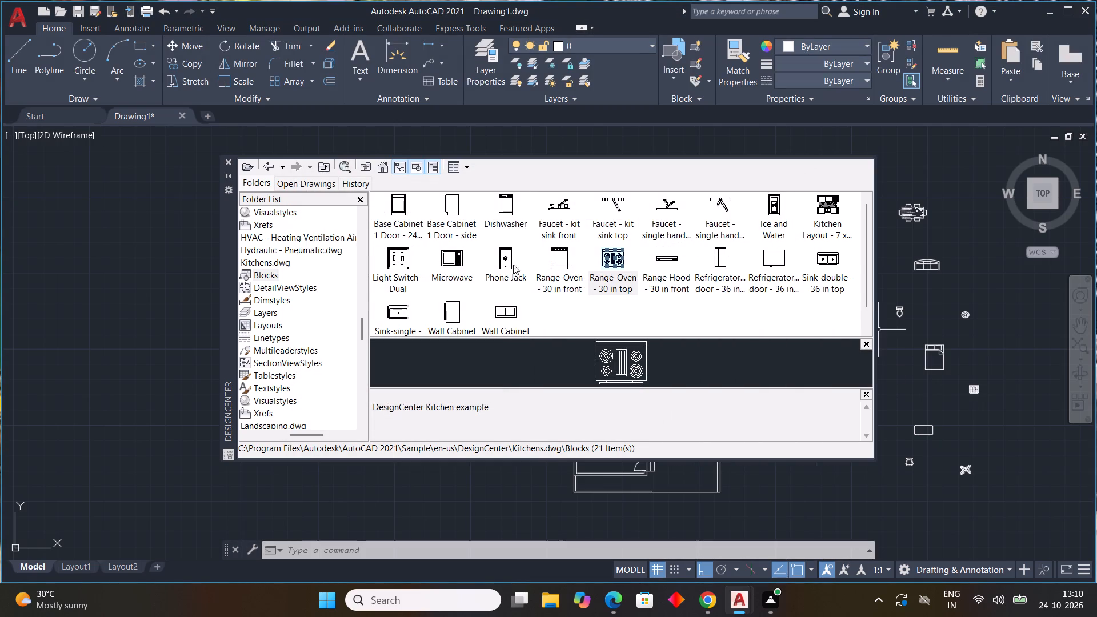
Insert the Sink-single - 30 in top block at scale 1 and angle 0 just above the range-oven, and close DesignCenter.
{"action": "double_click", "coordinate": [403, 311]}
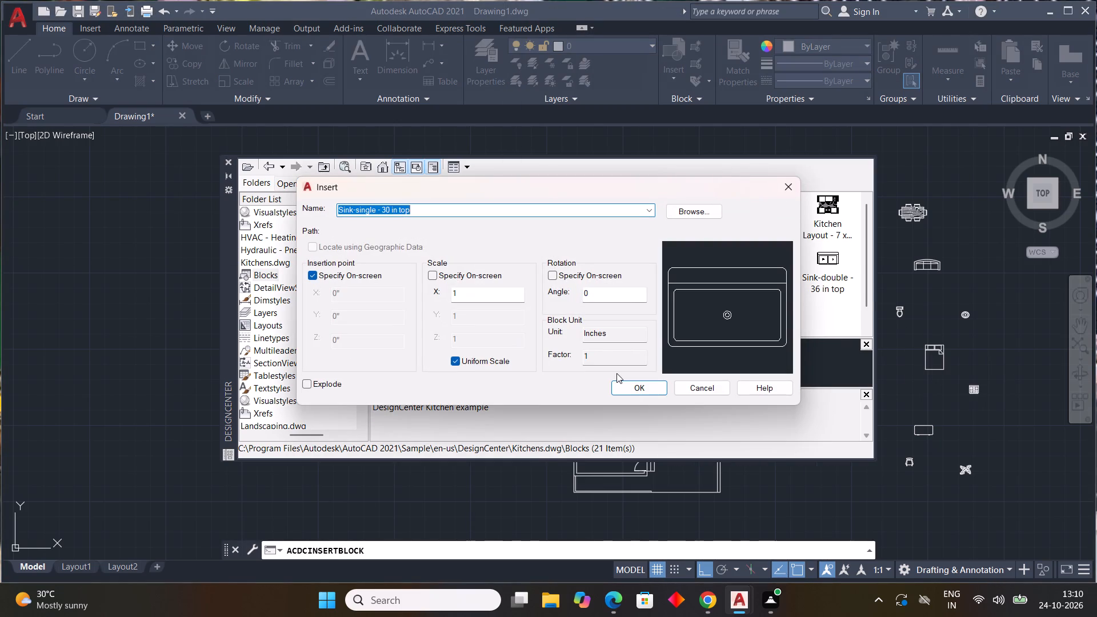
{"action": "left_click", "coordinate": [631, 387]}
{"action": "left_click", "coordinate": [984, 354]}
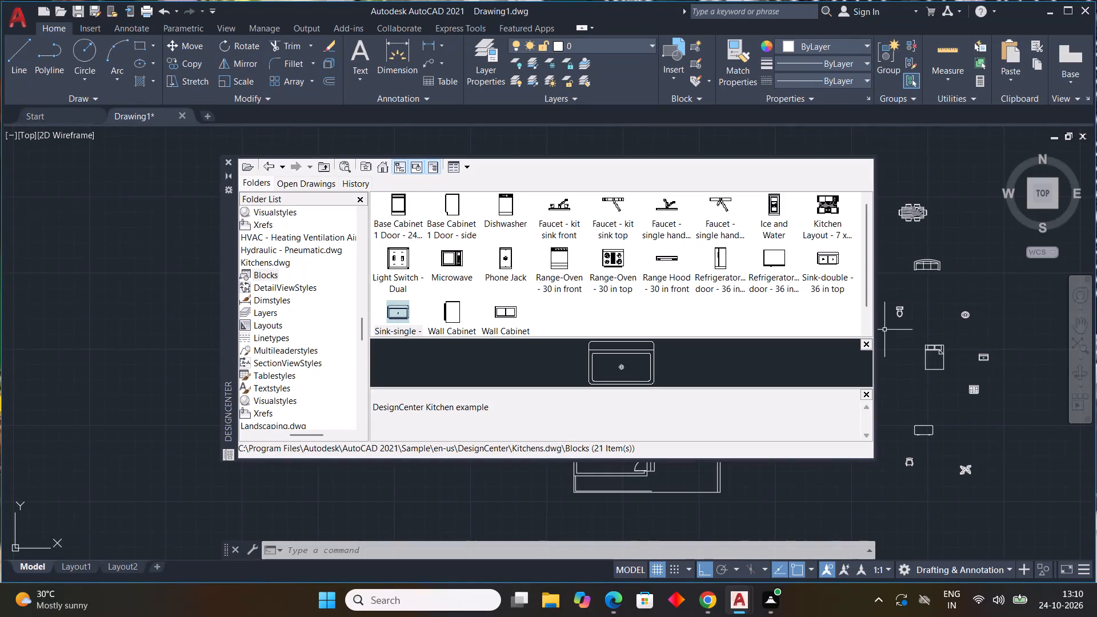
{"action": "left_click", "coordinate": [231, 159]}
Copy the queen bed with Ortho off into the plan's upper-left bedroom, with its headboard near the top wall.
{"action": "middle_click_drag", "start_coordinate": [752, 269], "coordinate": [748, 269]}
{"action": "scroll", "coordinate": [752, 269], "scroll_direction": "down", "scroll_amount": 1}
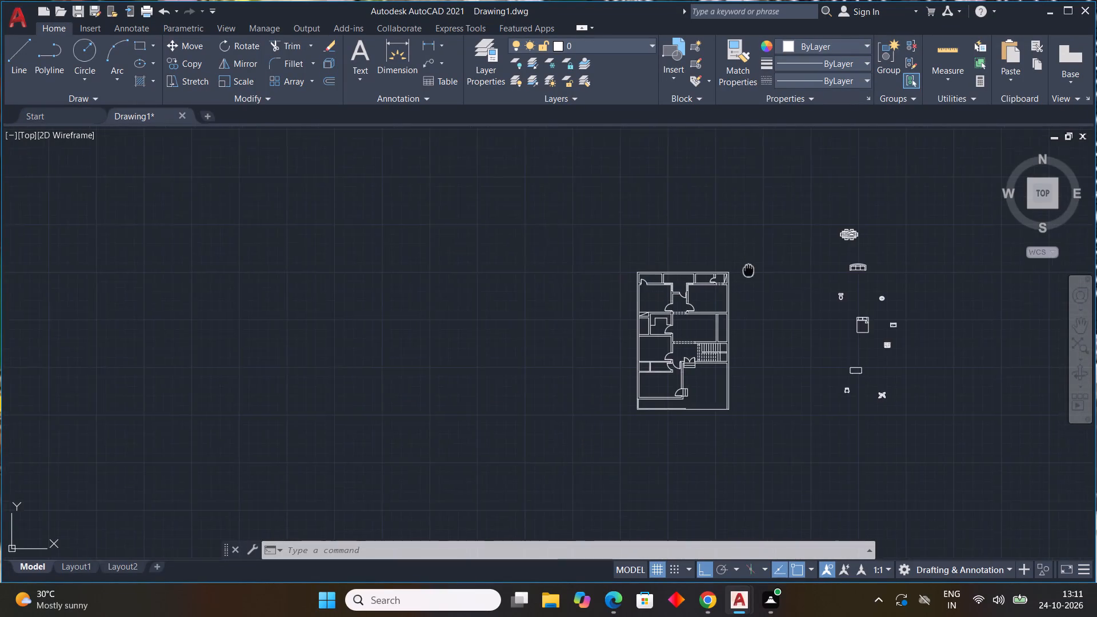
{"action": "middle_click_drag", "start_coordinate": [748, 269], "coordinate": [576, 217]}
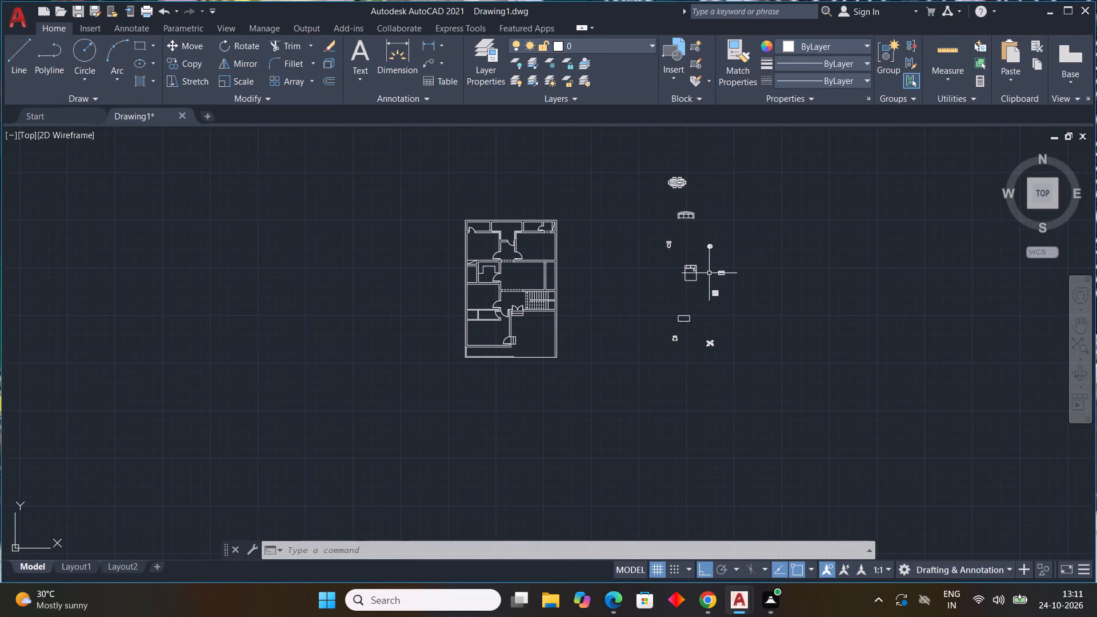
{"action": "left_click", "coordinate": [688, 269]}
{"action": "type", "text": "CO"}
{"action": "key", "text": "space"}
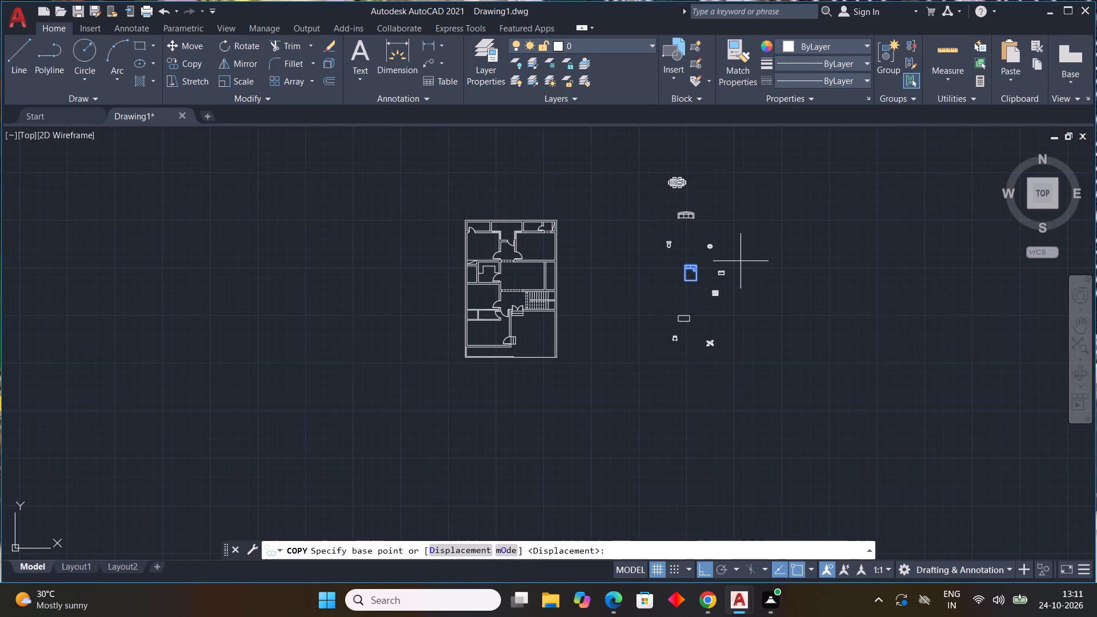
{"action": "left_click_drag", "start_coordinate": [686, 263], "coordinate": [679, 261]}
{"action": "scroll", "coordinate": [490, 215], "scroll_direction": "up", "scroll_amount": 2}
{"action": "key", "text": "F8"}
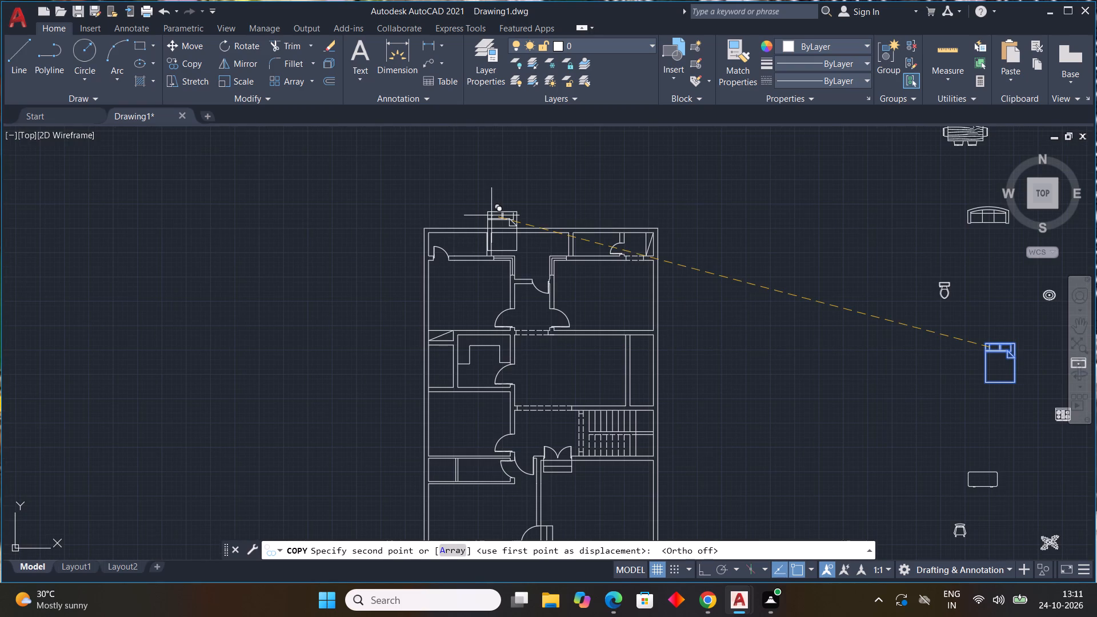
{"action": "scroll", "coordinate": [470, 269], "scroll_direction": "up", "scroll_amount": 2}
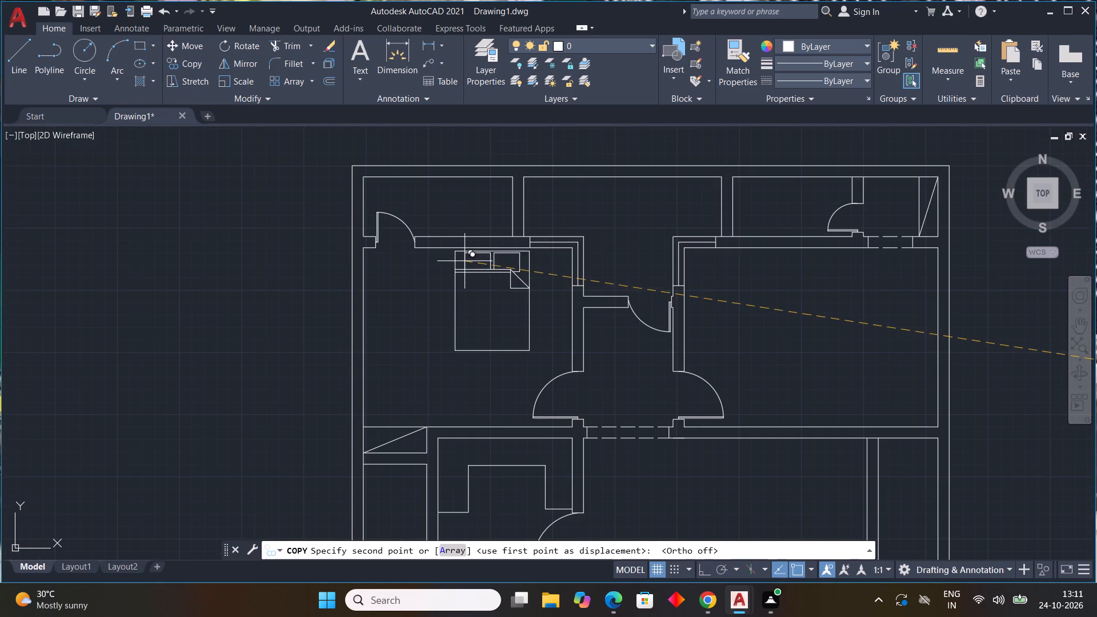
{"action": "left_click", "coordinate": [462, 263]}
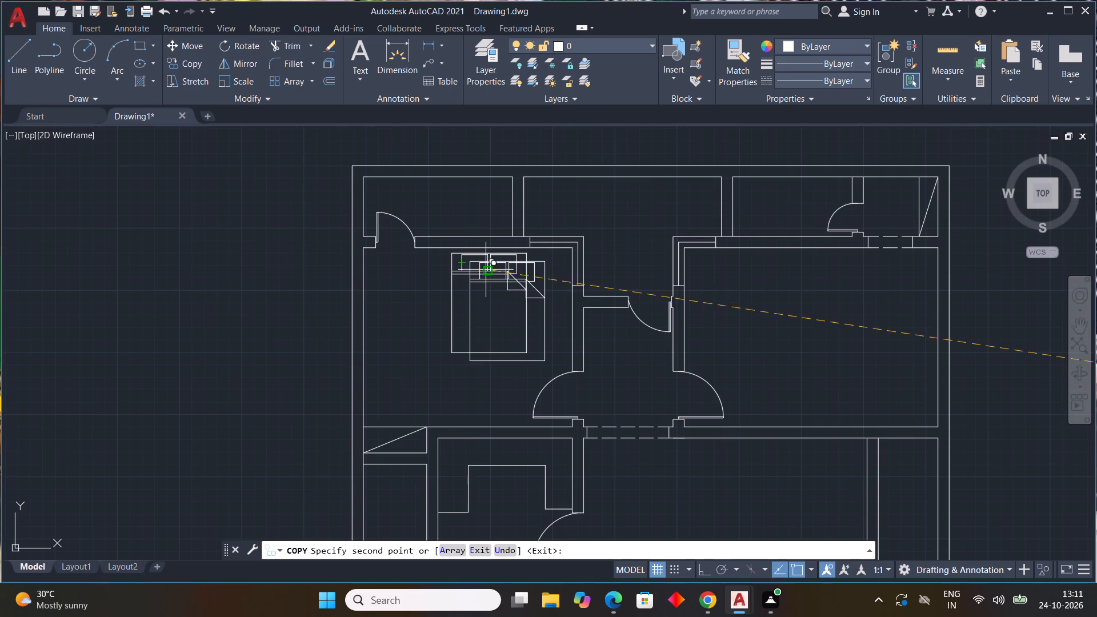
Place a second copy of the queen bed in the top-left corner of the bedroom below the left-side bathroom and kitchen area.
{"action": "scroll", "coordinate": [550, 279], "scroll_direction": "down", "scroll_amount": 1}
{"action": "middle_click_drag", "start_coordinate": [547, 279], "coordinate": [326, 230]}
{"action": "middle_click", "coordinate": [325, 230]}
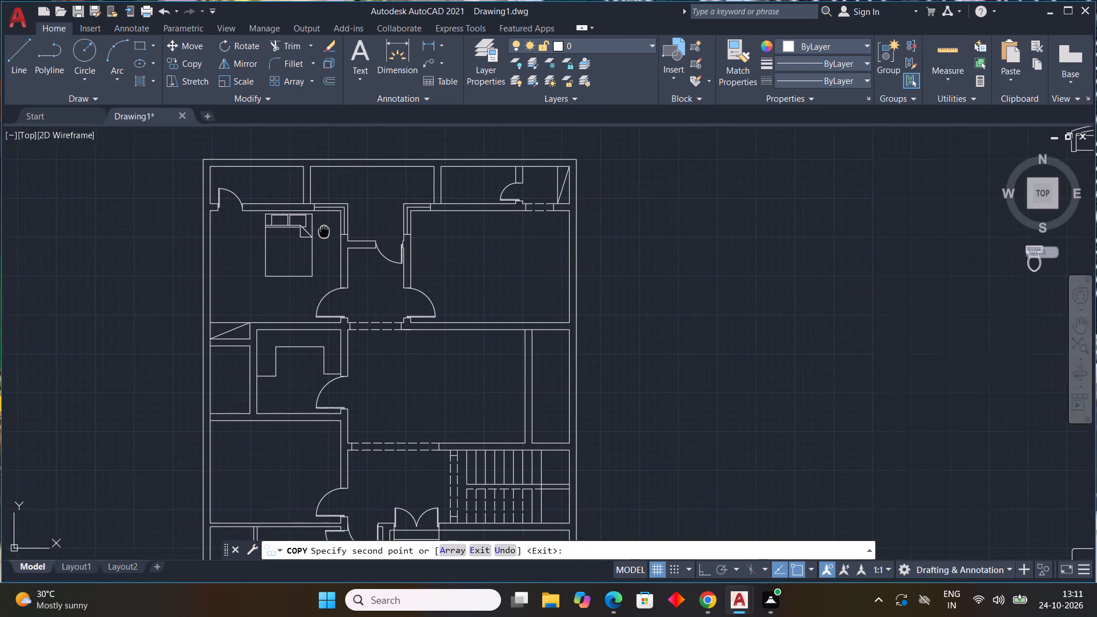
{"action": "middle_click_drag", "start_coordinate": [261, 324], "coordinate": [350, 220]}
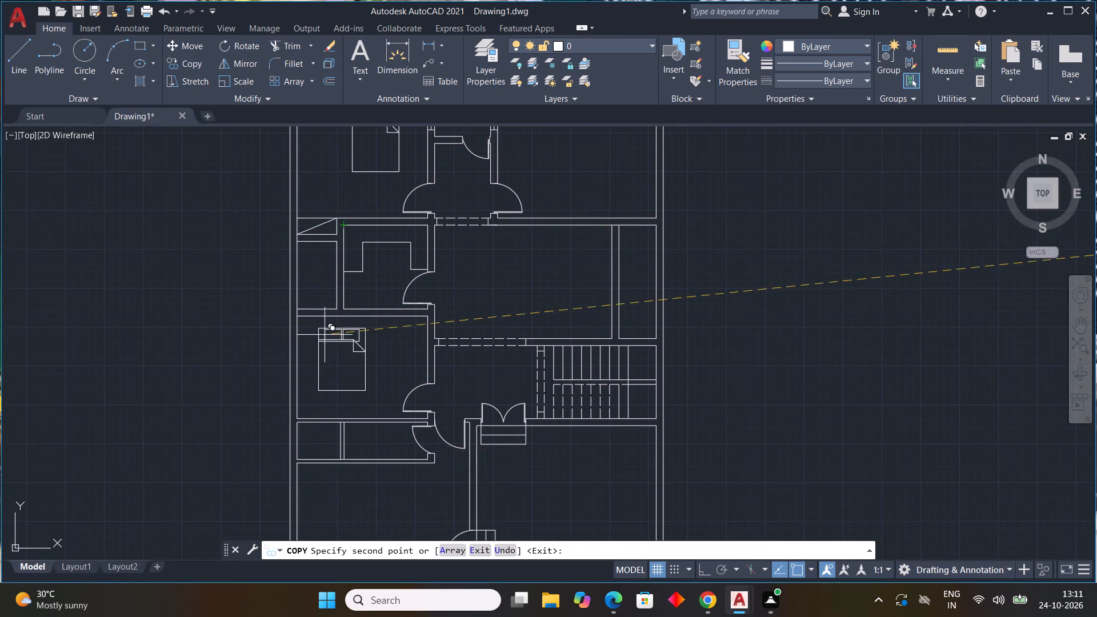
{"action": "scroll", "coordinate": [325, 334], "scroll_direction": "up", "scroll_amount": 2}
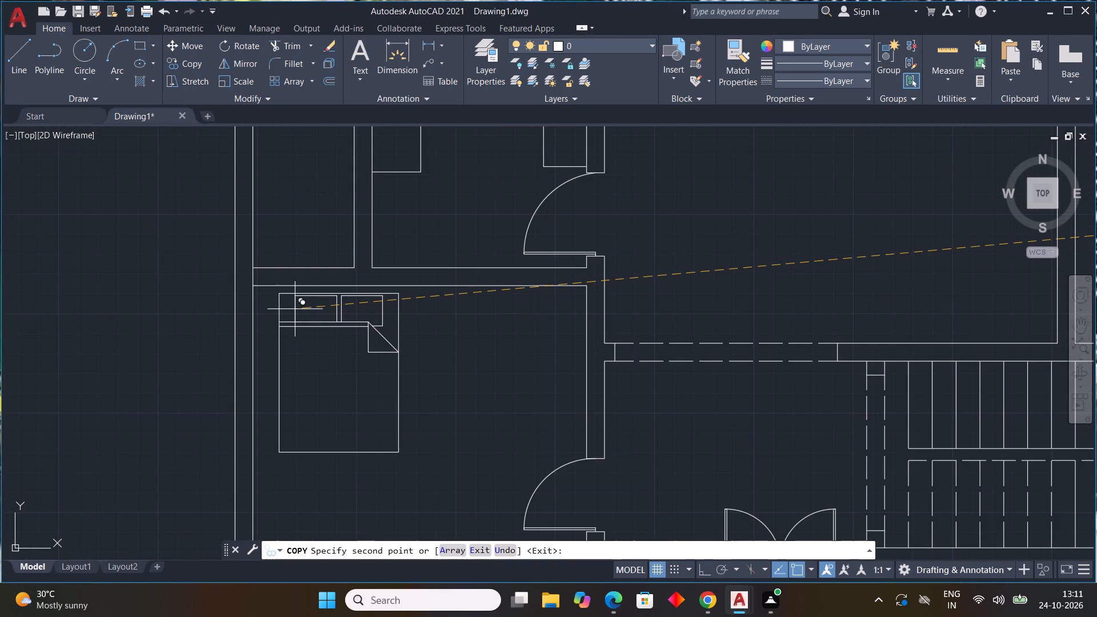
{"action": "left_click", "coordinate": [294, 308]}
{"action": "scroll", "coordinate": [458, 332], "scroll_direction": "down", "scroll_amount": 2}
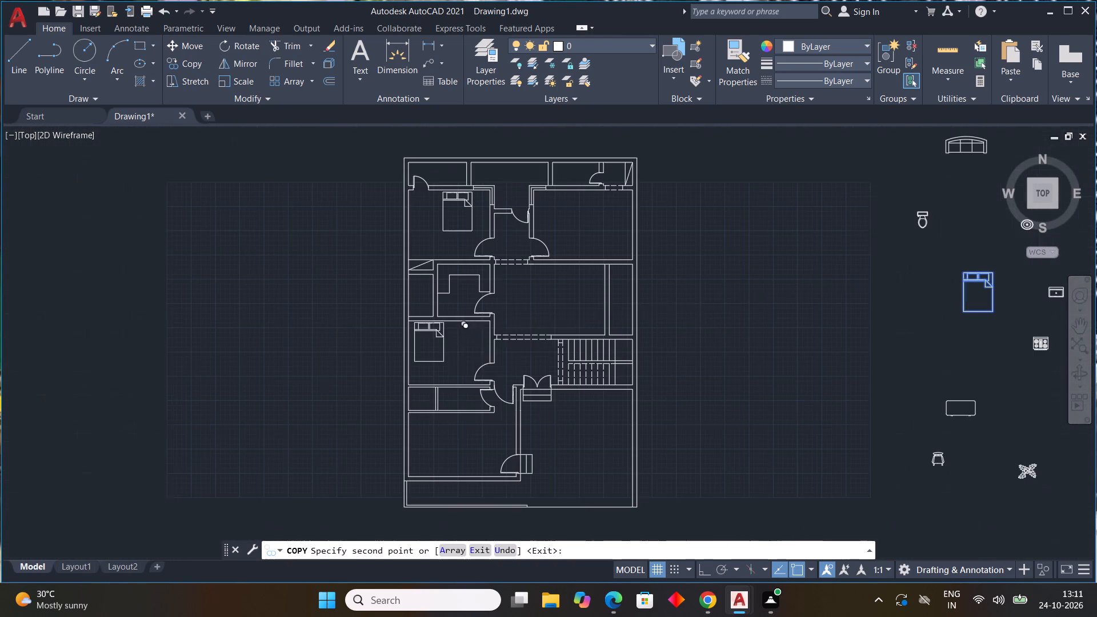
{"action": "scroll", "coordinate": [458, 332], "scroll_direction": "down", "scroll_amount": 1}
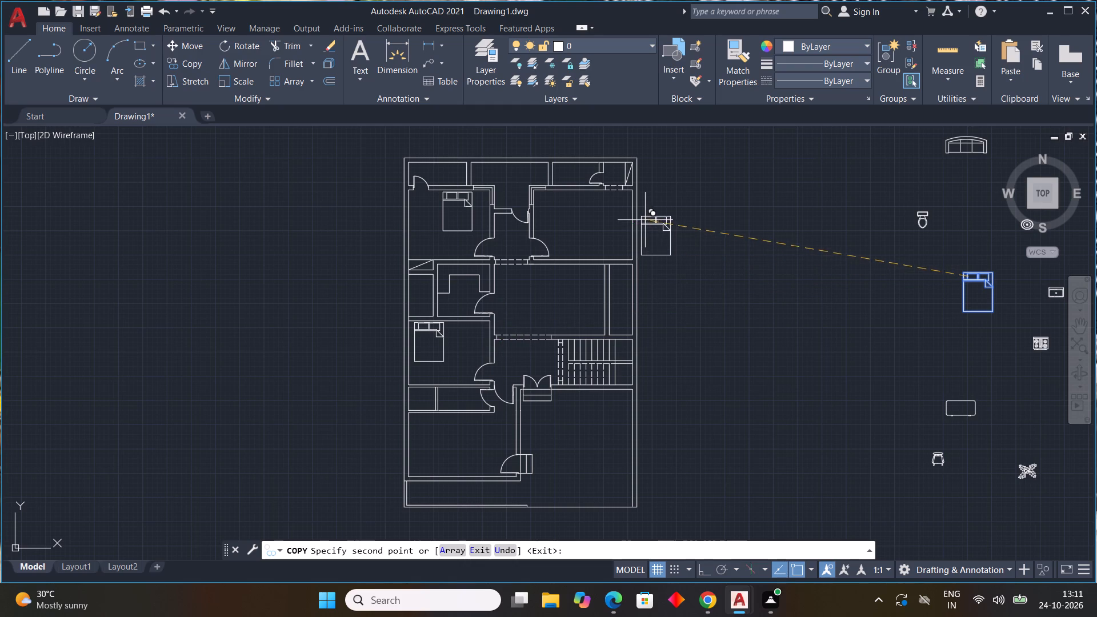
{"action": "key", "text": "Escape"}
{"action": "key", "text": "Escape"}
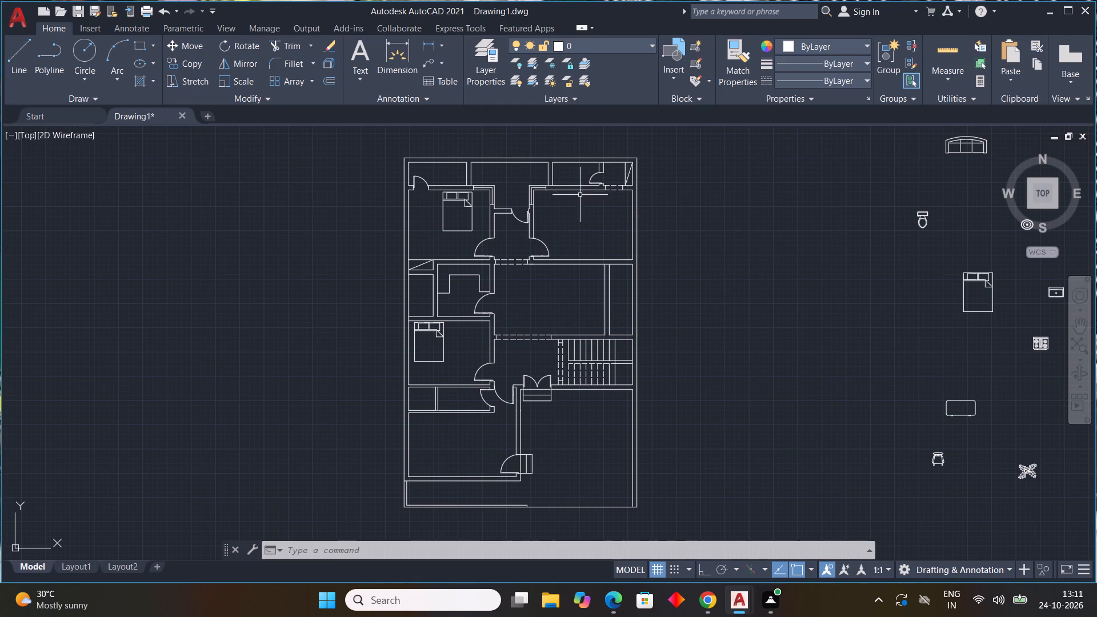
Copy the toilet block into the upper-right bathroom, with its tank against the top wall near the left corner.
{"action": "scroll", "coordinate": [694, 222], "scroll_direction": "down", "scroll_amount": 1}
{"action": "middle_click_drag", "start_coordinate": [687, 228], "coordinate": [535, 210]}
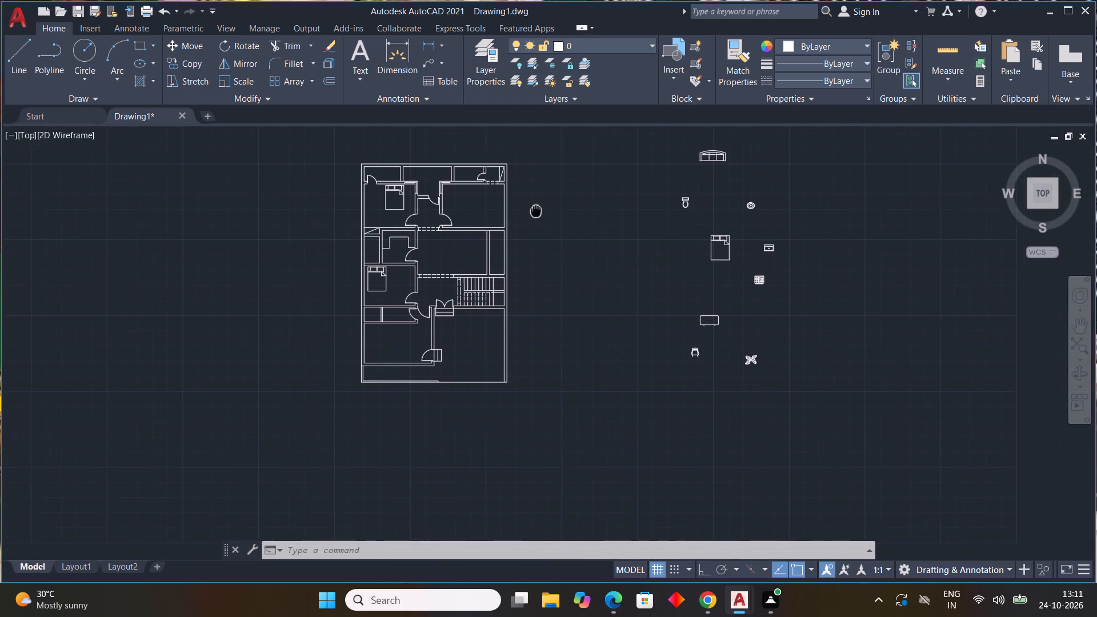
{"action": "middle_click_drag", "start_coordinate": [535, 210], "coordinate": [534, 210]}
{"action": "left_click", "coordinate": [684, 203]}
{"action": "key", "text": "c"}
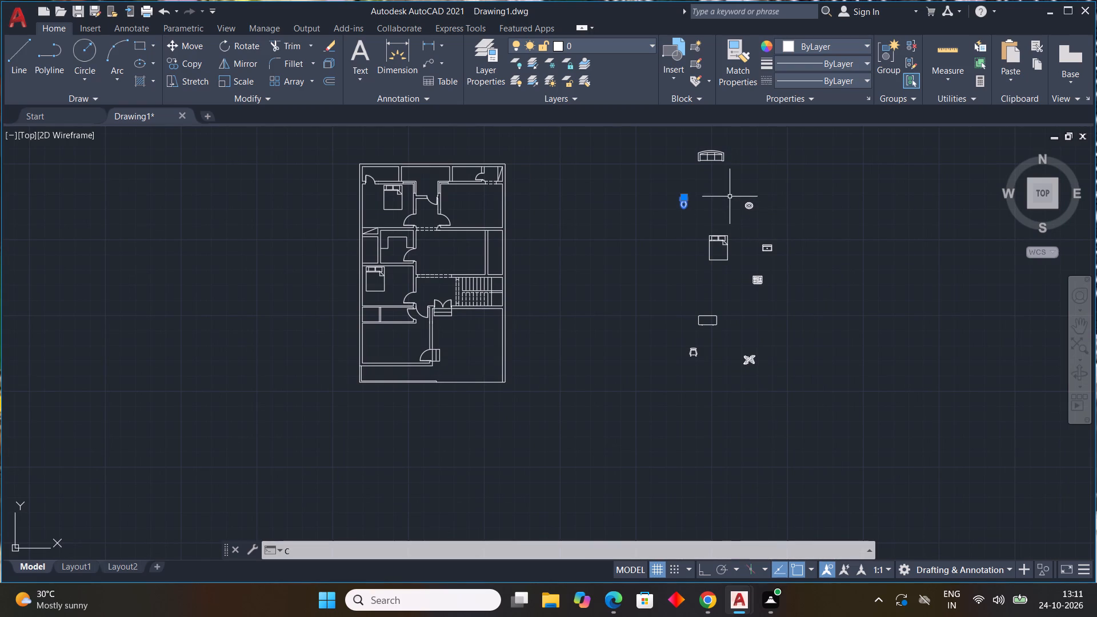
{"action": "key", "text": "o"}
{"action": "key", "text": "space"}
{"action": "left_click_drag", "start_coordinate": [685, 195], "coordinate": [674, 195]}
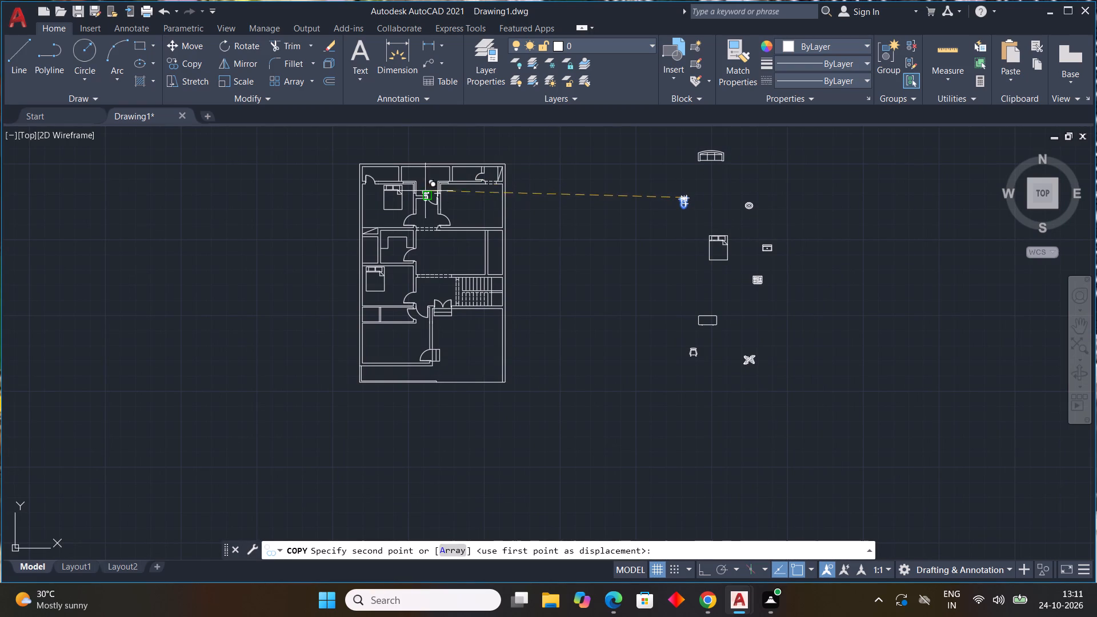
{"action": "scroll", "coordinate": [386, 182], "scroll_direction": "up", "scroll_amount": 3}
{"action": "middle_click_drag", "start_coordinate": [393, 165], "coordinate": [450, 255]}
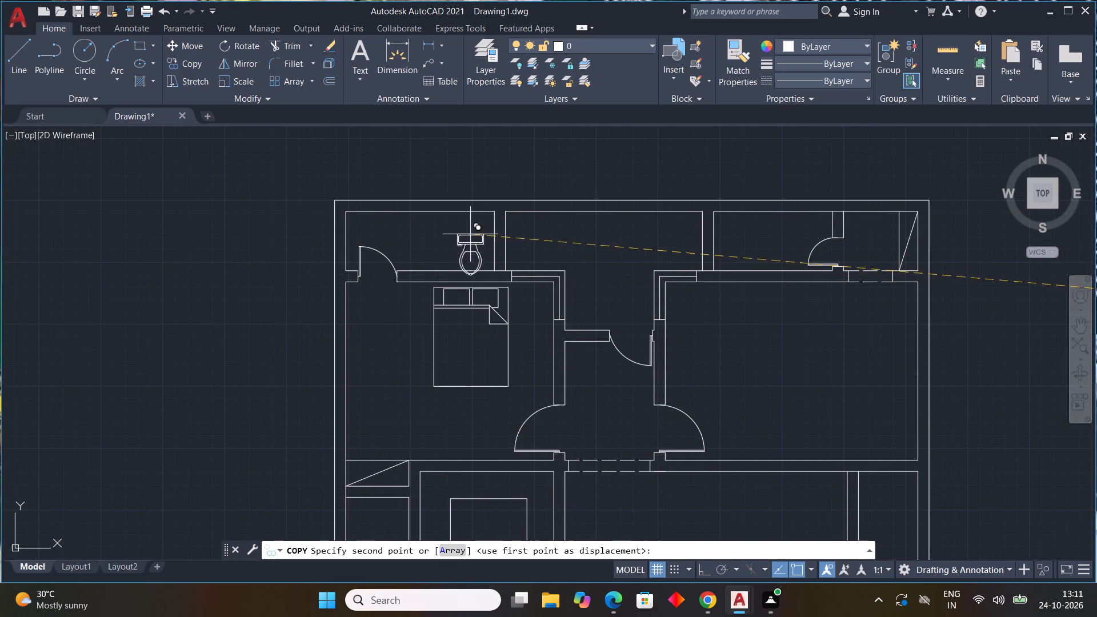
{"action": "middle_click_drag", "start_coordinate": [774, 254], "coordinate": [650, 239]}
{"action": "scroll", "coordinate": [610, 205], "scroll_direction": "up", "scroll_amount": 2}
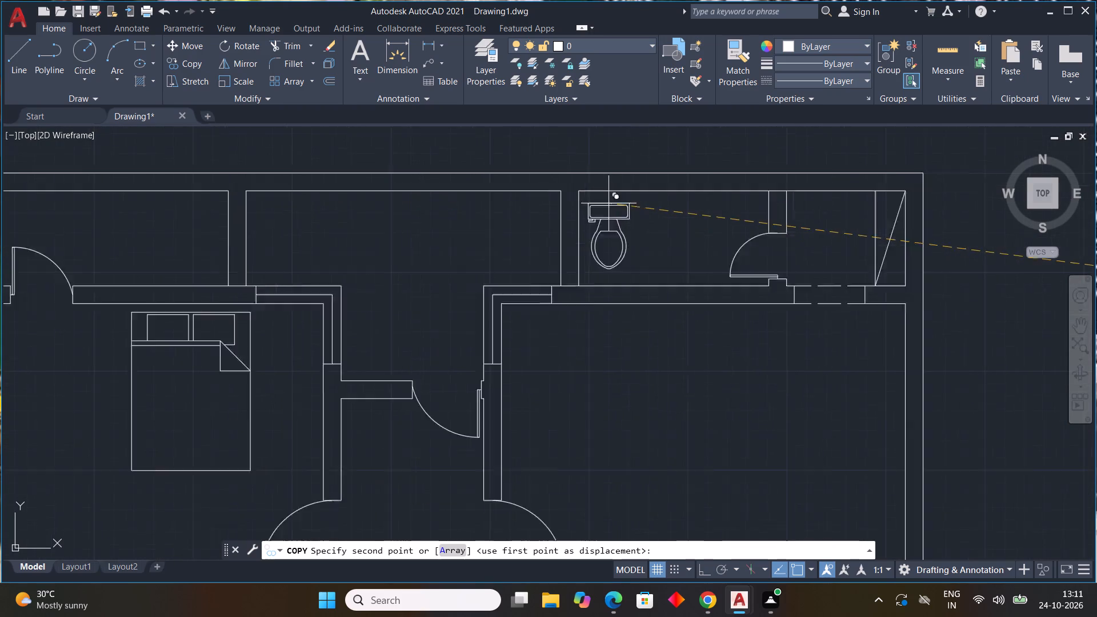
{"action": "left_click", "coordinate": [597, 187]}
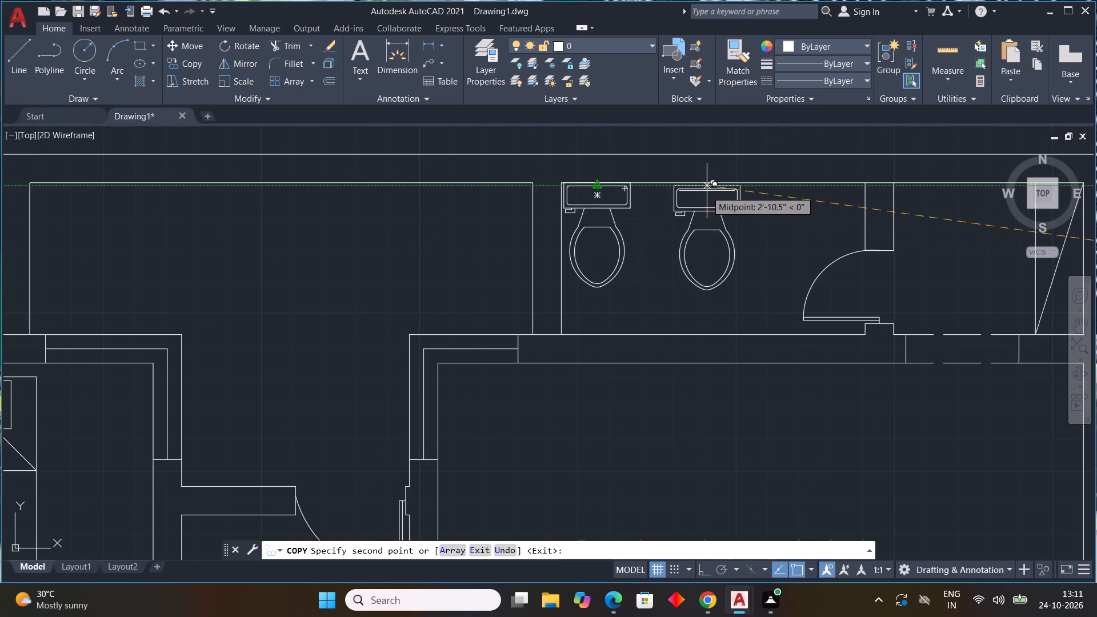
{"action": "key", "text": "Escape"}
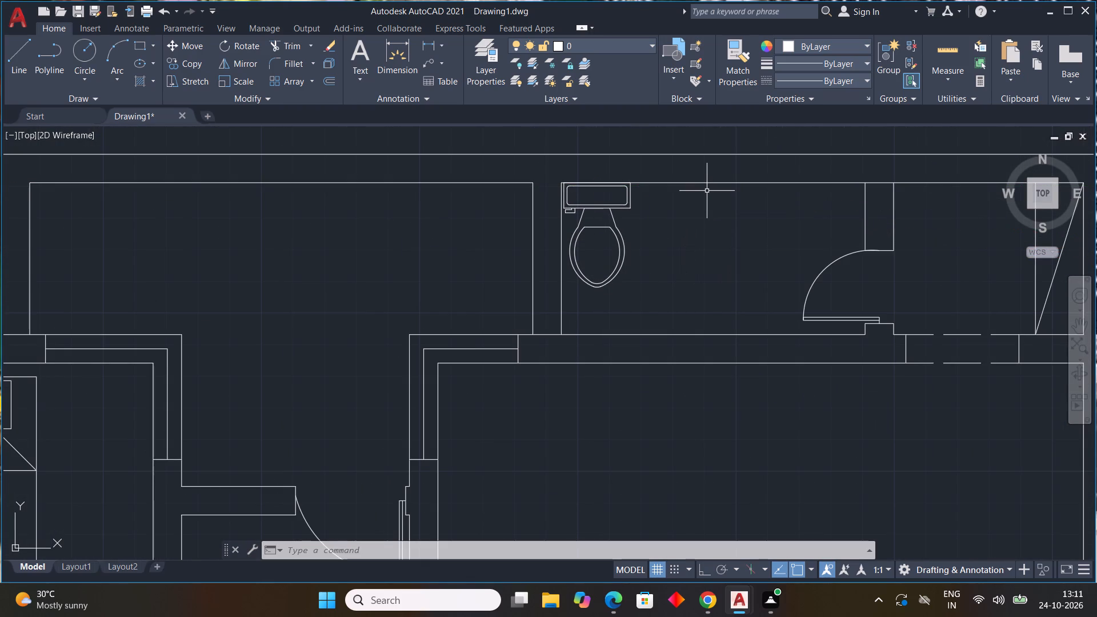
Rotate the source queen bed a quarter turn clockwise about its lower-right area with Ortho on, so the headboard faces right.
{"action": "scroll", "coordinate": [660, 209], "scroll_direction": "down", "scroll_amount": 3}
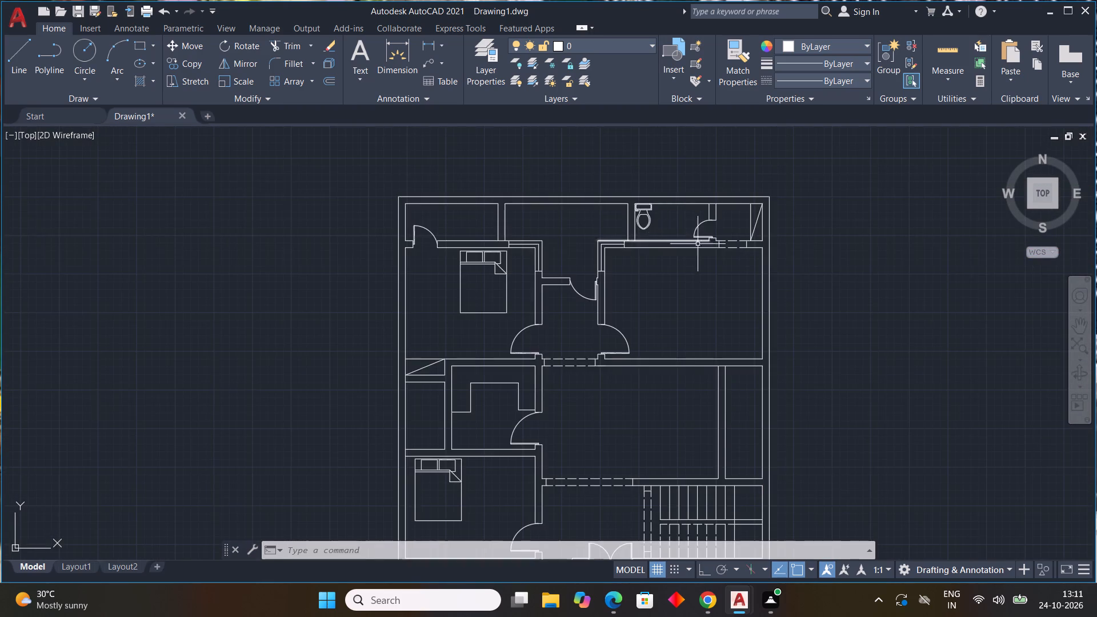
{"action": "scroll", "coordinate": [699, 252], "scroll_direction": "down", "scroll_amount": 1}
{"action": "middle_click_drag", "start_coordinate": [696, 253], "coordinate": [583, 167]}
{"action": "scroll", "coordinate": [556, 167], "scroll_direction": "down", "scroll_amount": 2}
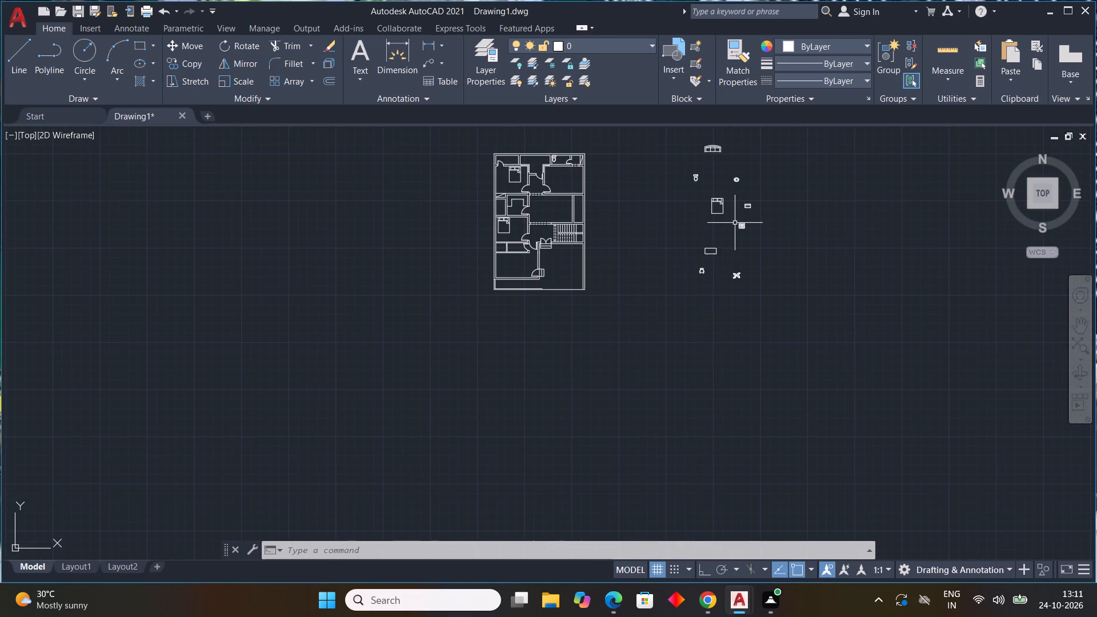
{"action": "scroll", "coordinate": [735, 223], "scroll_direction": "up", "scroll_amount": 2}
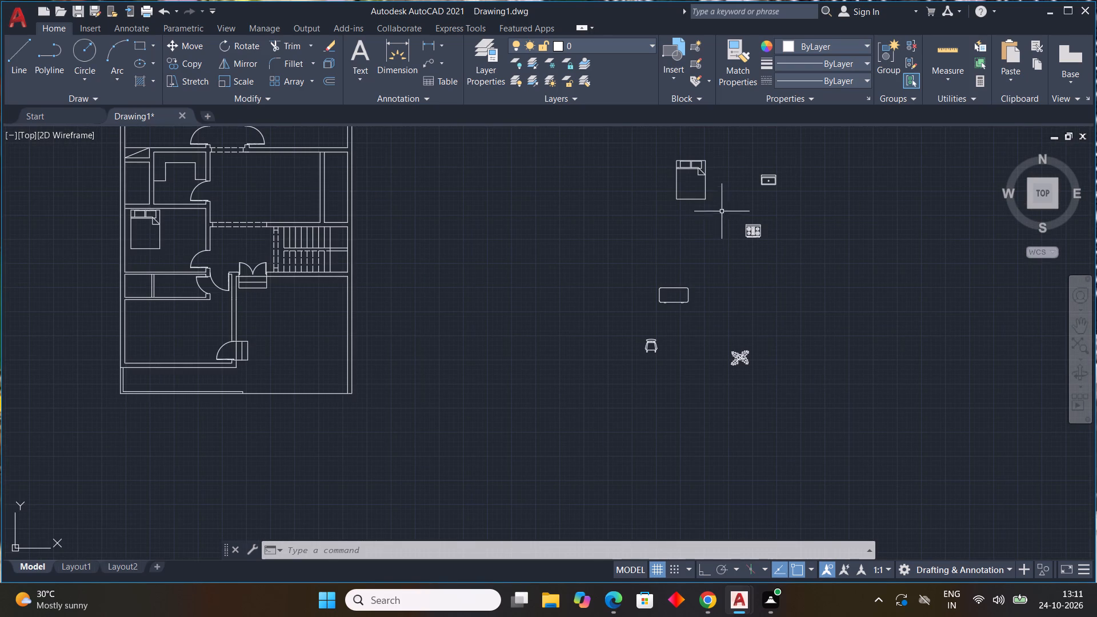
{"action": "left_click", "coordinate": [717, 159]}
{"action": "left_click", "coordinate": [614, 230]}
{"action": "type", "text": "RO"}
{"action": "key", "text": "space"}
{"action": "left_click", "coordinate": [708, 159]}
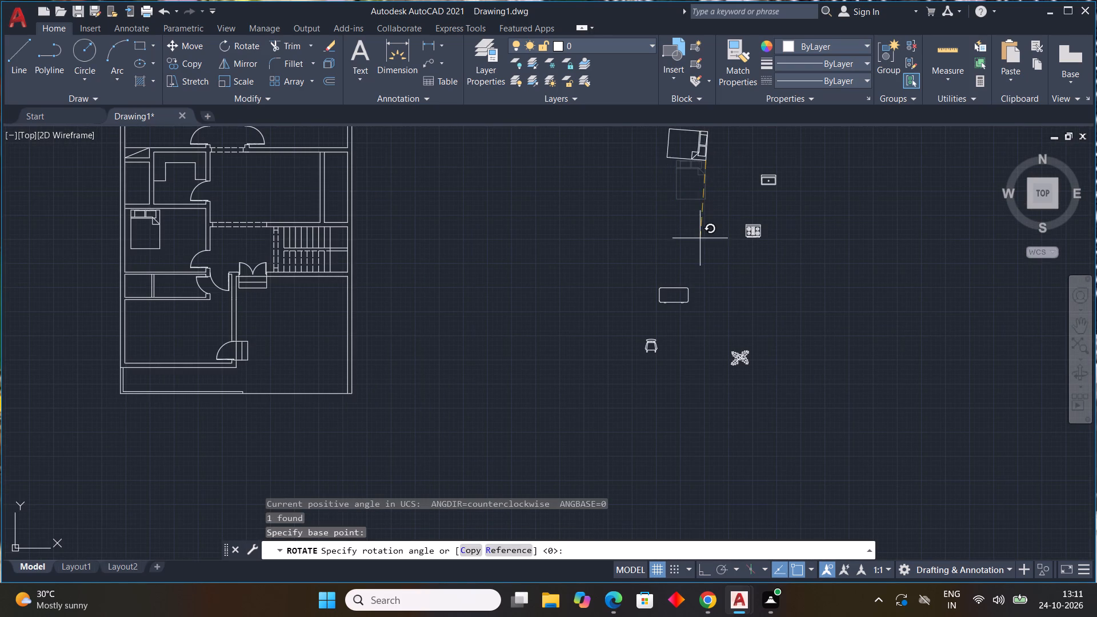
{"action": "key", "text": "F8"}
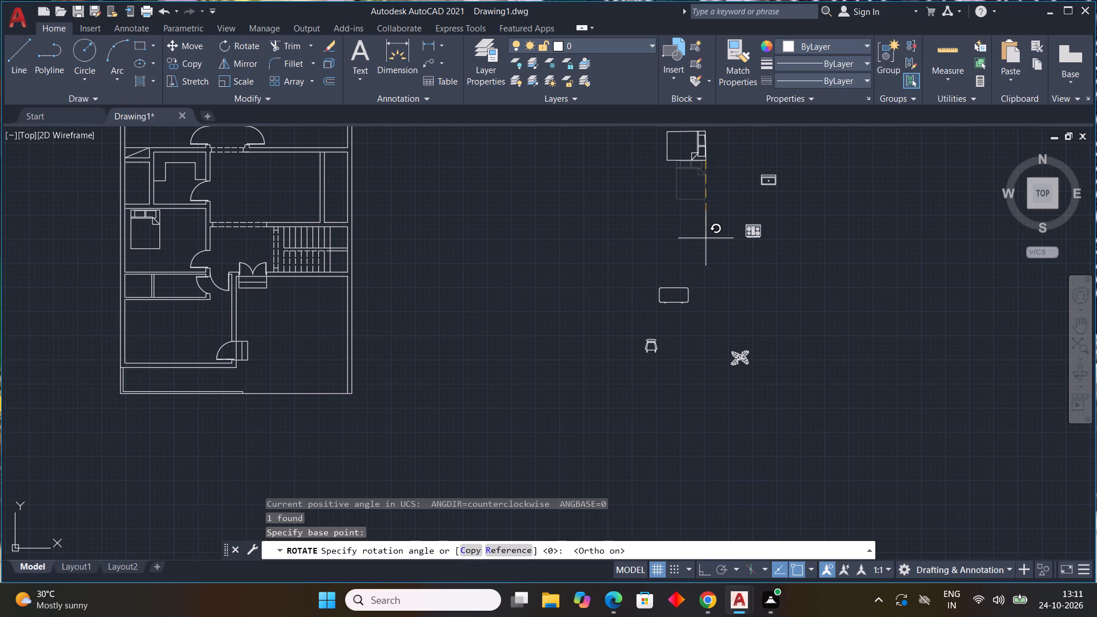
{"action": "left_click", "coordinate": [706, 238]}
Copy the rotated queen bed with Ortho off into the upper-right bedroom, with its headboard against the right wall.
{"action": "left_click", "coordinate": [686, 157]}
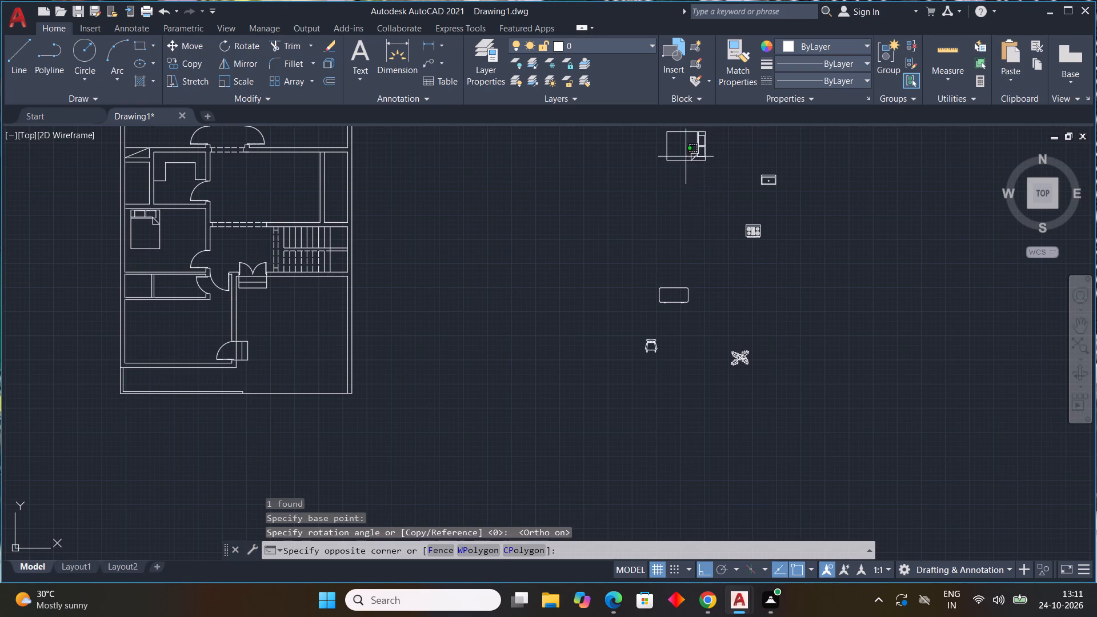
{"action": "left_click", "coordinate": [608, 147]}
{"action": "key", "text": "c"}
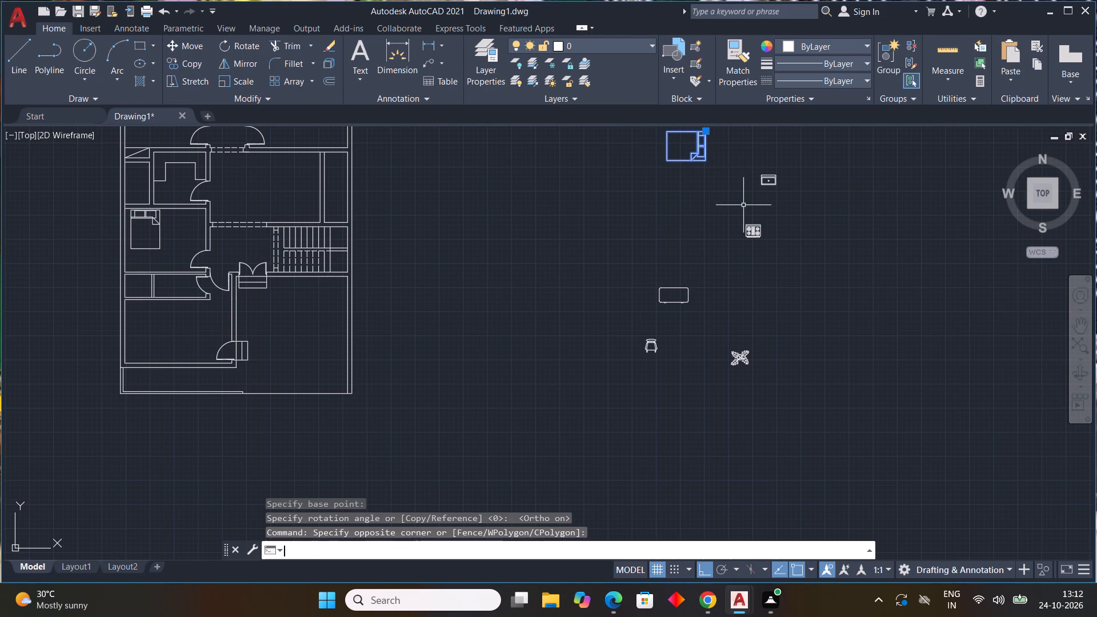
{"action": "key", "text": "o"}
{"action": "key", "text": "space"}
{"action": "left_click_drag", "start_coordinate": [712, 158], "coordinate": [699, 161]}
{"action": "middle_click_drag", "start_coordinate": [528, 222], "coordinate": [556, 296]}
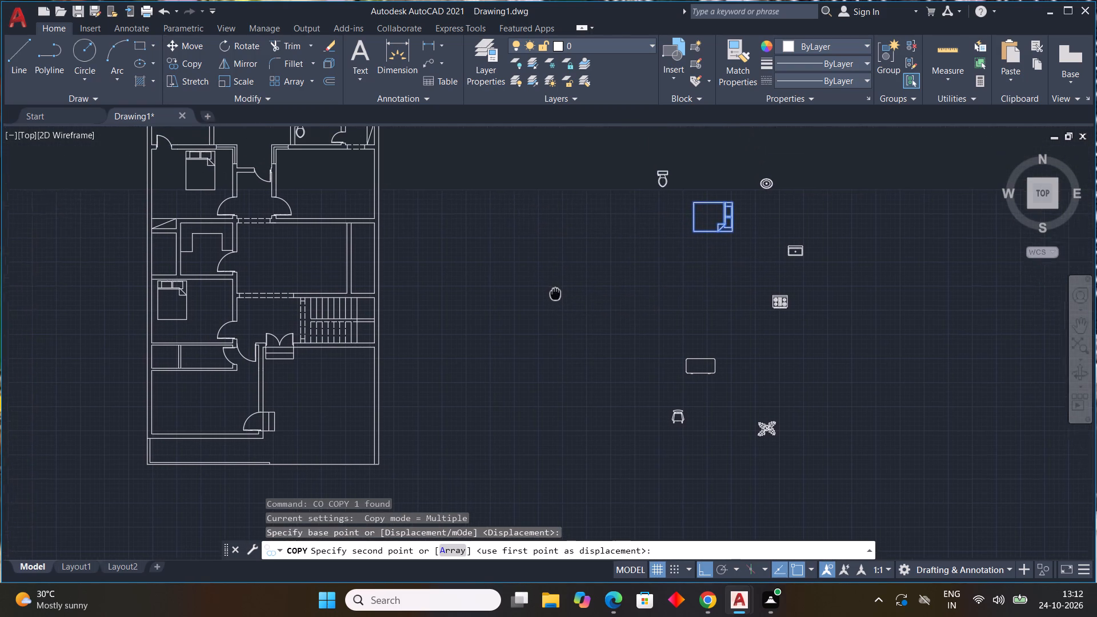
{"action": "middle_click_drag", "start_coordinate": [556, 296], "coordinate": [562, 310]}
{"action": "key", "text": "F8"}
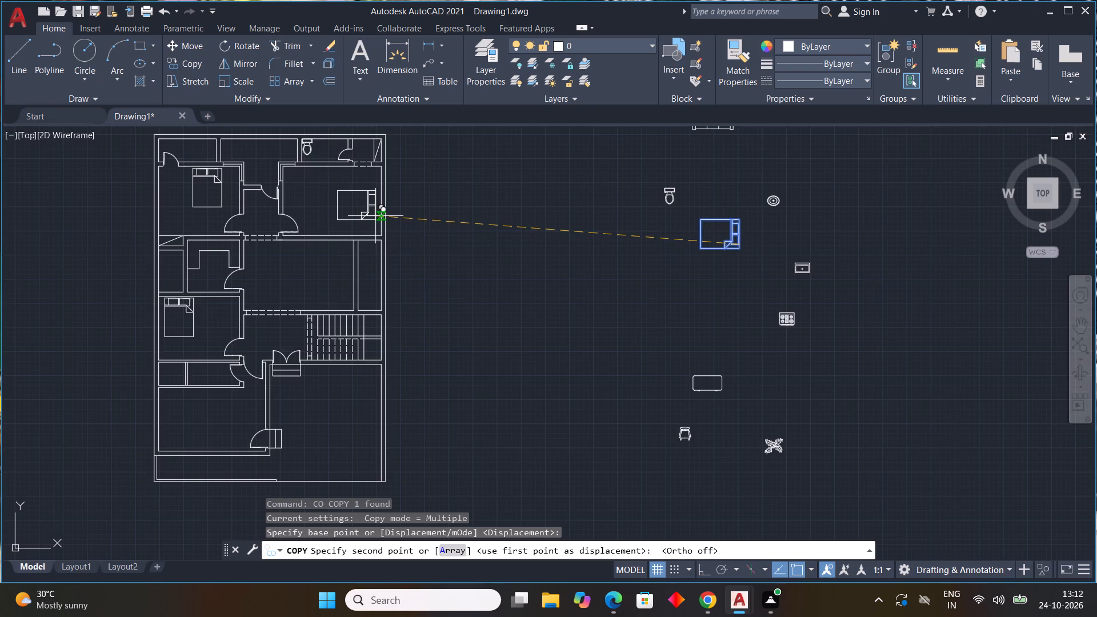
{"action": "scroll", "coordinate": [375, 216], "scroll_direction": "up", "scroll_amount": 1}
{"action": "middle_click_drag", "start_coordinate": [375, 216], "coordinate": [395, 260]}
{"action": "left_click", "coordinate": [402, 247]}
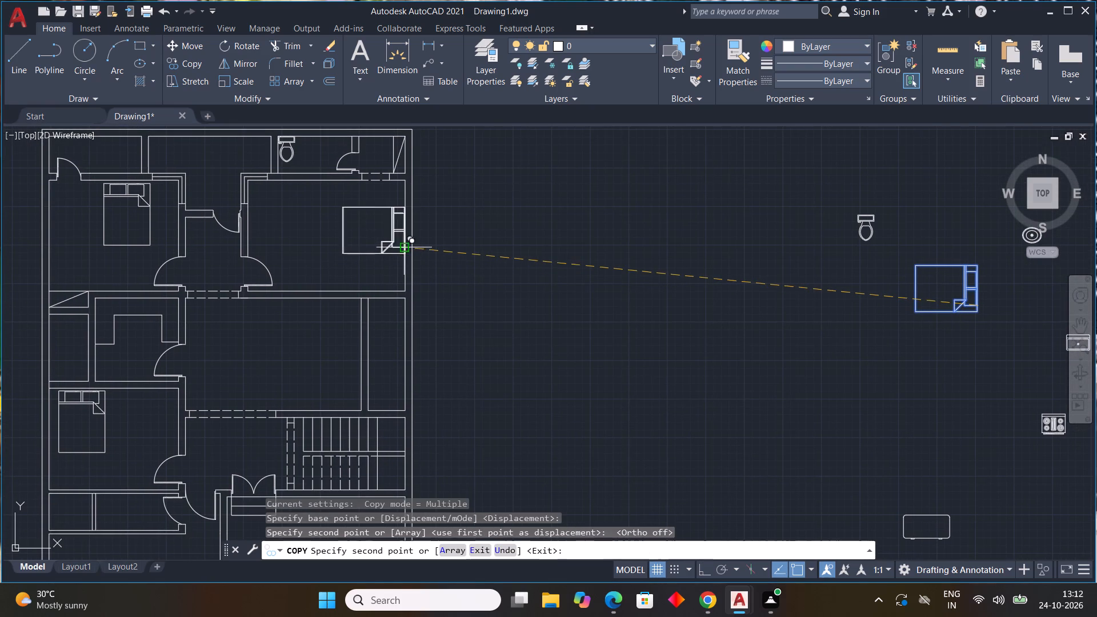
{"action": "key", "text": "Escape"}
{"action": "key", "text": "Escape"}
{"action": "key", "text": "Escape"}
{"action": "key", "text": "Escape"}
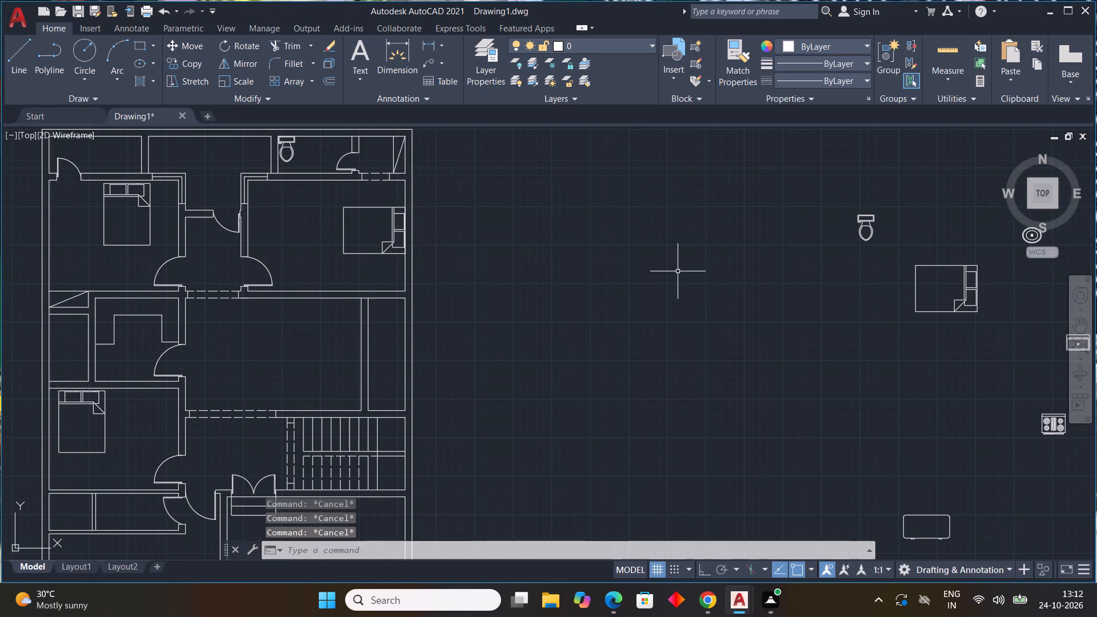
Copy the oval sink into the upper-right bathroom, against the top wall between the toilet and the door.
{"action": "scroll", "coordinate": [678, 271], "scroll_direction": "down", "scroll_amount": 2}
{"action": "middle_click_drag", "start_coordinate": [716, 288], "coordinate": [704, 314]}
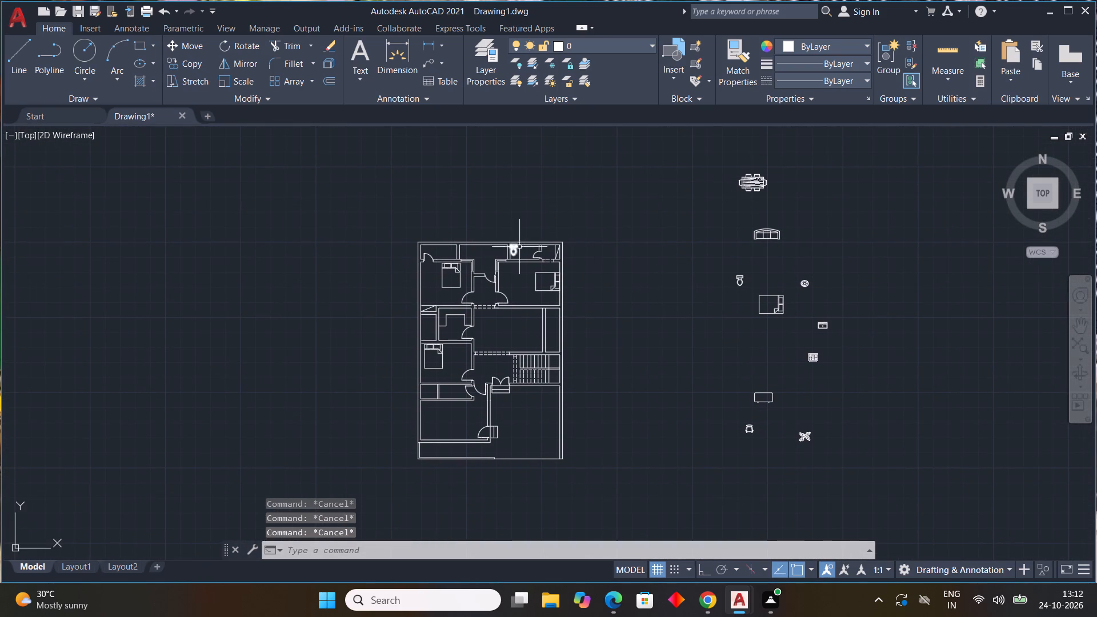
{"action": "scroll", "coordinate": [520, 247], "scroll_direction": "up", "scroll_amount": 1}
{"action": "middle_click_drag", "start_coordinate": [586, 262], "coordinate": [525, 241]}
{"action": "left_click", "coordinate": [915, 282]}
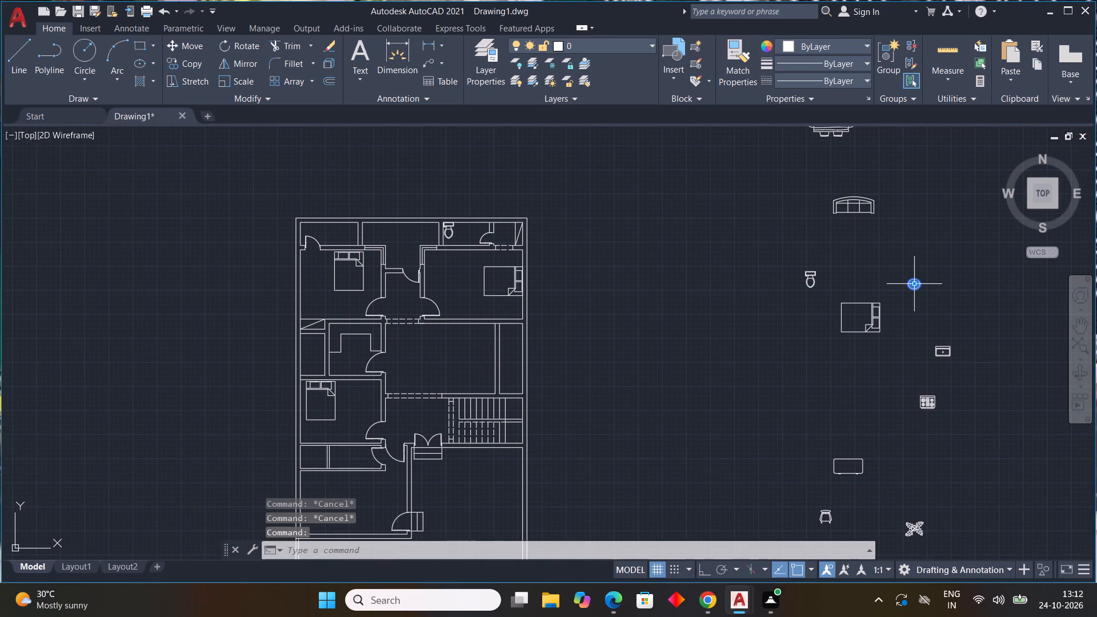
{"action": "key", "text": "c"}
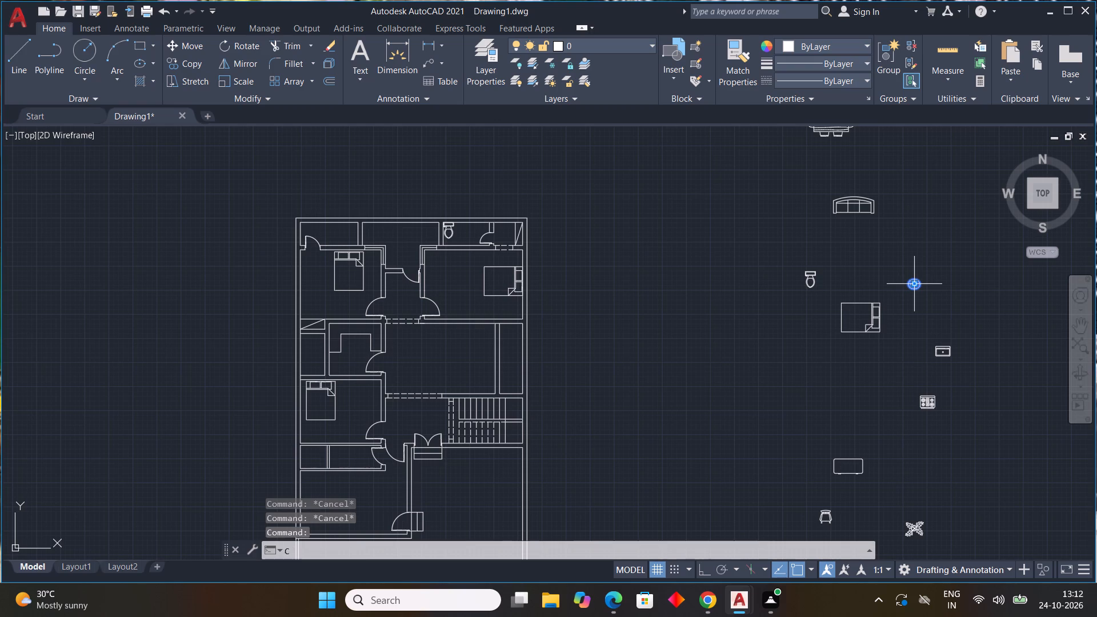
{"action": "key", "text": "o"}
{"action": "key", "text": "space"}
{"action": "left_click_drag", "start_coordinate": [918, 277], "coordinate": [906, 273]}
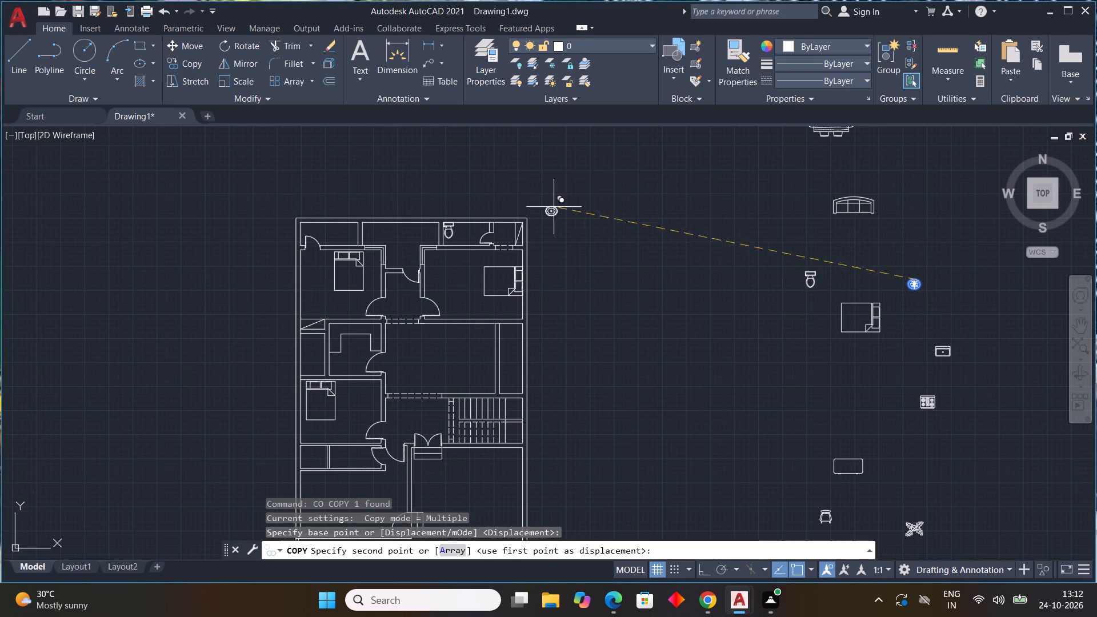
{"action": "scroll", "coordinate": [495, 221], "scroll_direction": "up", "scroll_amount": 3}
{"action": "middle_click_drag", "start_coordinate": [446, 220], "coordinate": [453, 209]}
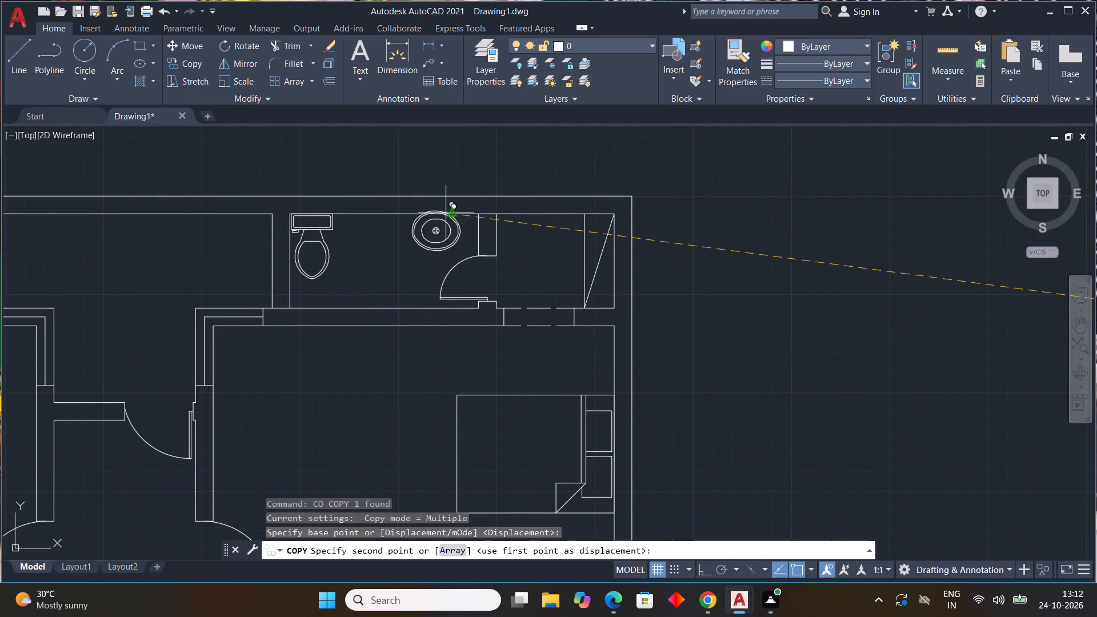
{"action": "left_click", "coordinate": [441, 217]}
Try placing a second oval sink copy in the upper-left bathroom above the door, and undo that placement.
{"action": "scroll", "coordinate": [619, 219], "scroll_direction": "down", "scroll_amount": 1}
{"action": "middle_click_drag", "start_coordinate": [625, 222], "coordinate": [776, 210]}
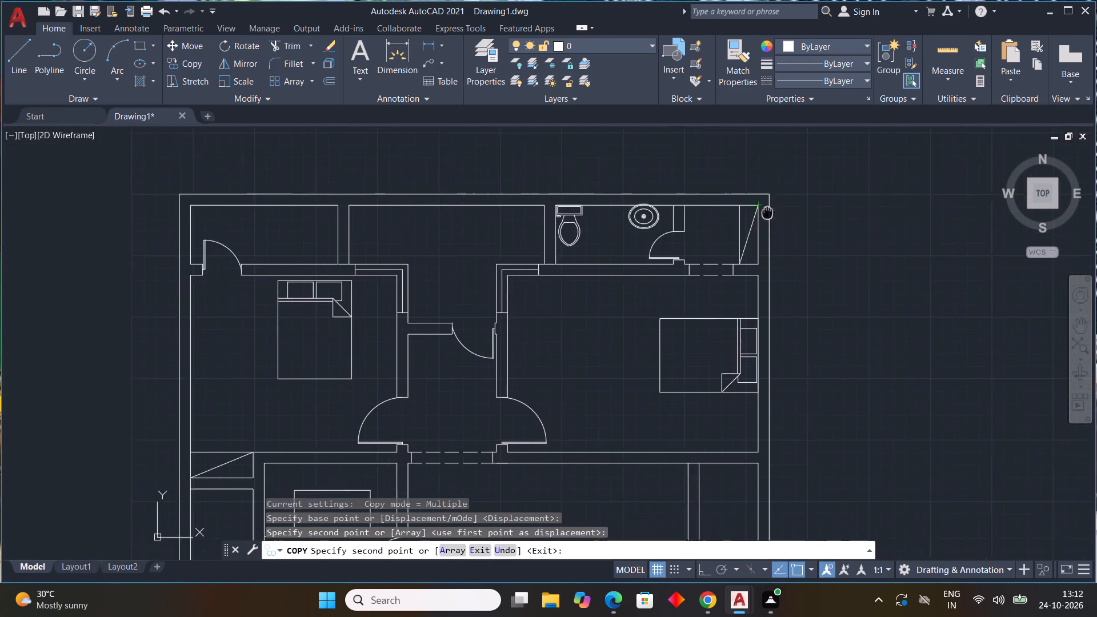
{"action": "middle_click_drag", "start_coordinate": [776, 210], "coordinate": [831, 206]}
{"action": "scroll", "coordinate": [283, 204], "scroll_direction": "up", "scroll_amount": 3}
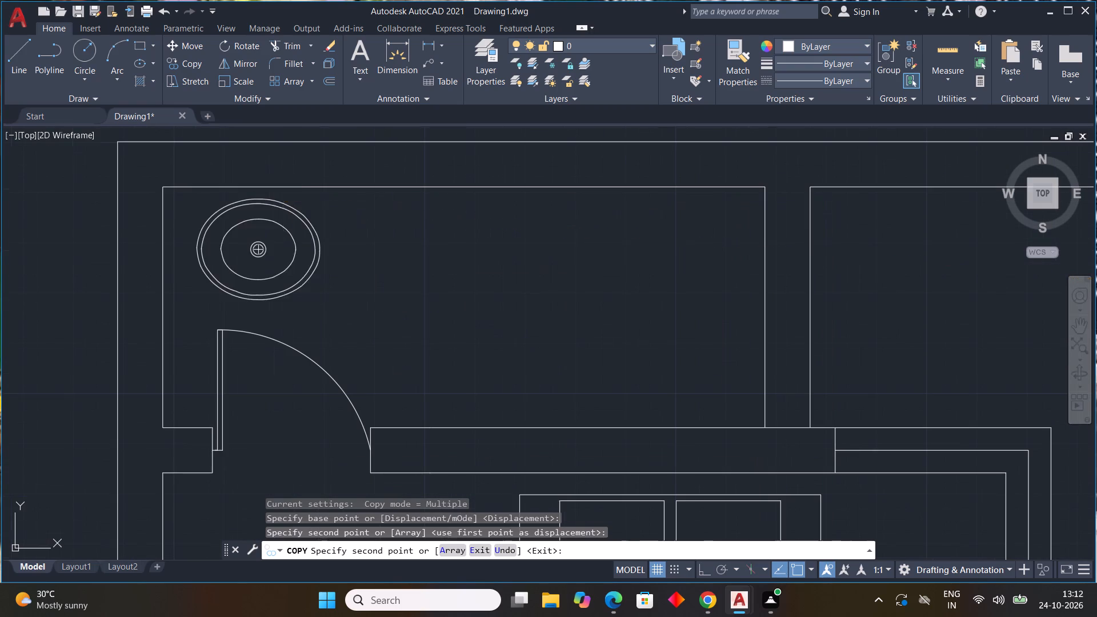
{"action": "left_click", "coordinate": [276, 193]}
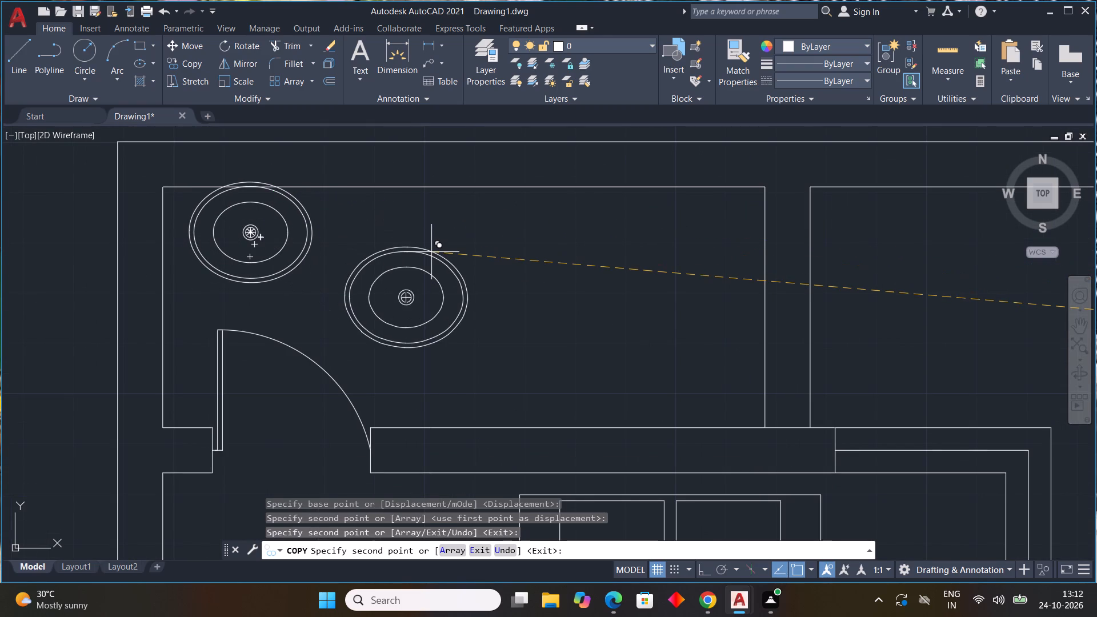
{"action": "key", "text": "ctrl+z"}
Place an oval sink copy in the upper-left bathroom's top-left corner, just below the top wall.
{"action": "scroll", "coordinate": [285, 221], "scroll_direction": "up", "scroll_amount": 1}
{"action": "middle_click_drag", "start_coordinate": [294, 226], "coordinate": [823, 301]}
{"action": "middle_click", "coordinate": [830, 301]}
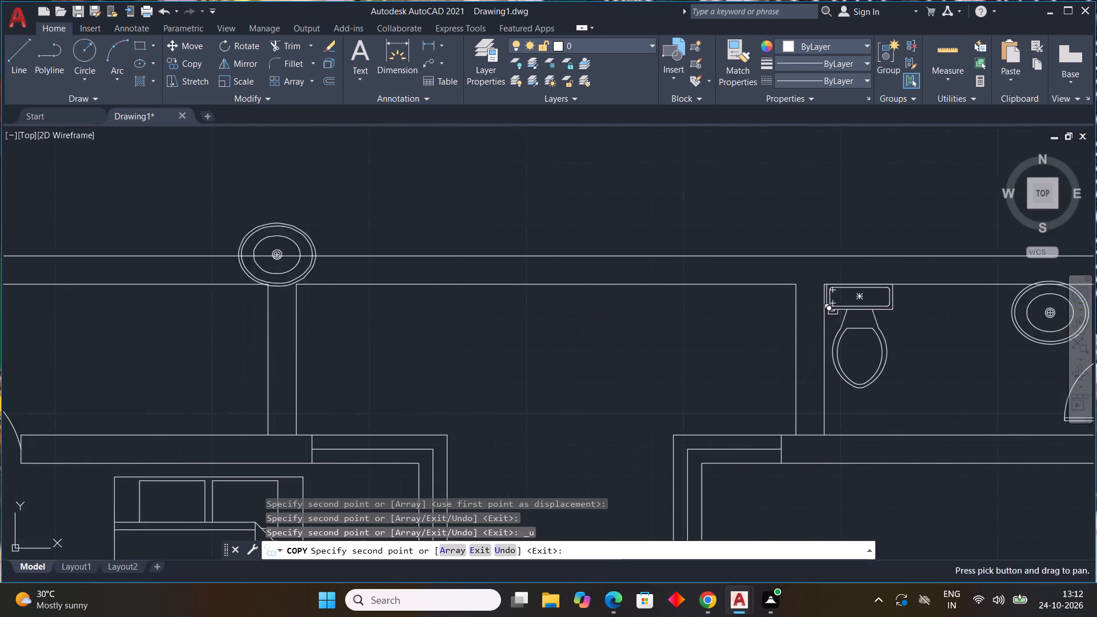
{"action": "scroll", "coordinate": [407, 326], "scroll_direction": "down", "scroll_amount": 1}
{"action": "middle_click_drag", "start_coordinate": [515, 351], "coordinate": [733, 358]}
{"action": "scroll", "coordinate": [324, 308], "scroll_direction": "up", "scroll_amount": 3}
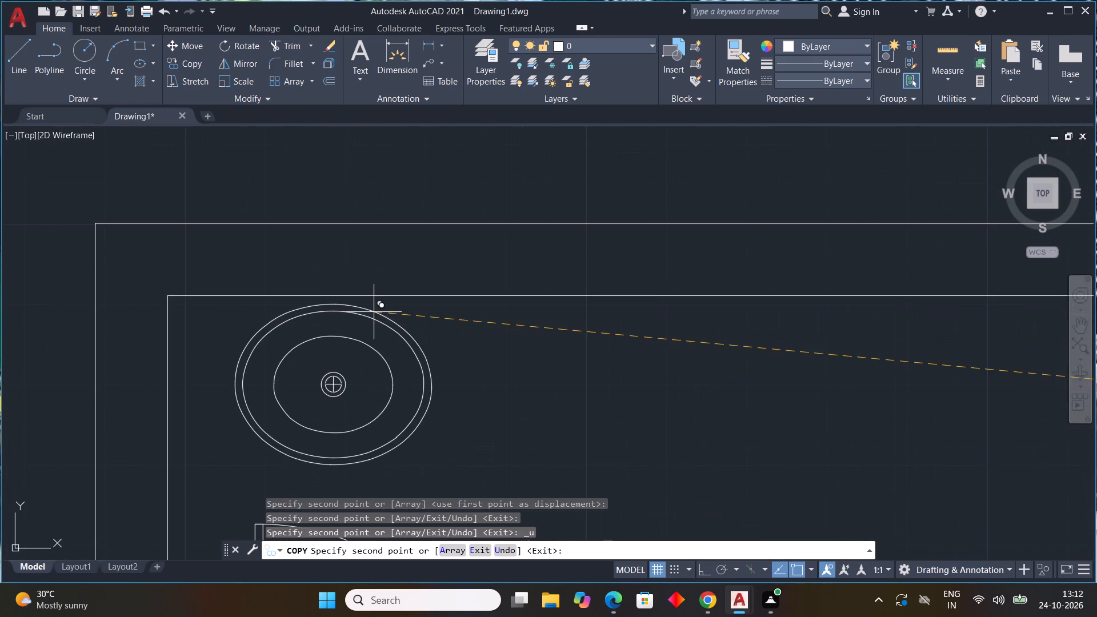
{"action": "left_click", "coordinate": [371, 307]}
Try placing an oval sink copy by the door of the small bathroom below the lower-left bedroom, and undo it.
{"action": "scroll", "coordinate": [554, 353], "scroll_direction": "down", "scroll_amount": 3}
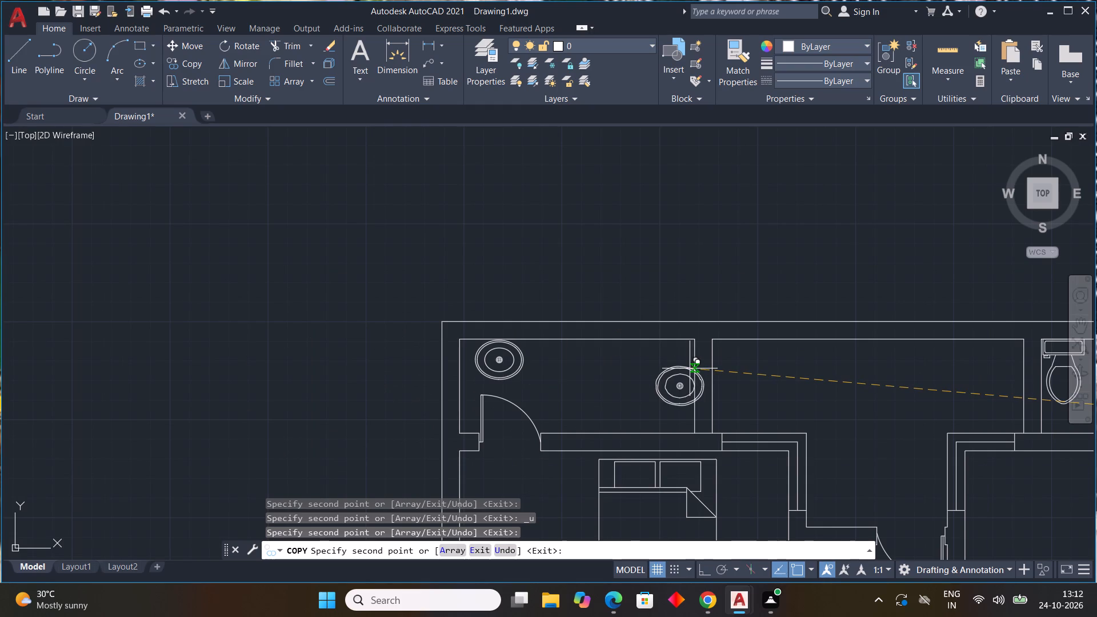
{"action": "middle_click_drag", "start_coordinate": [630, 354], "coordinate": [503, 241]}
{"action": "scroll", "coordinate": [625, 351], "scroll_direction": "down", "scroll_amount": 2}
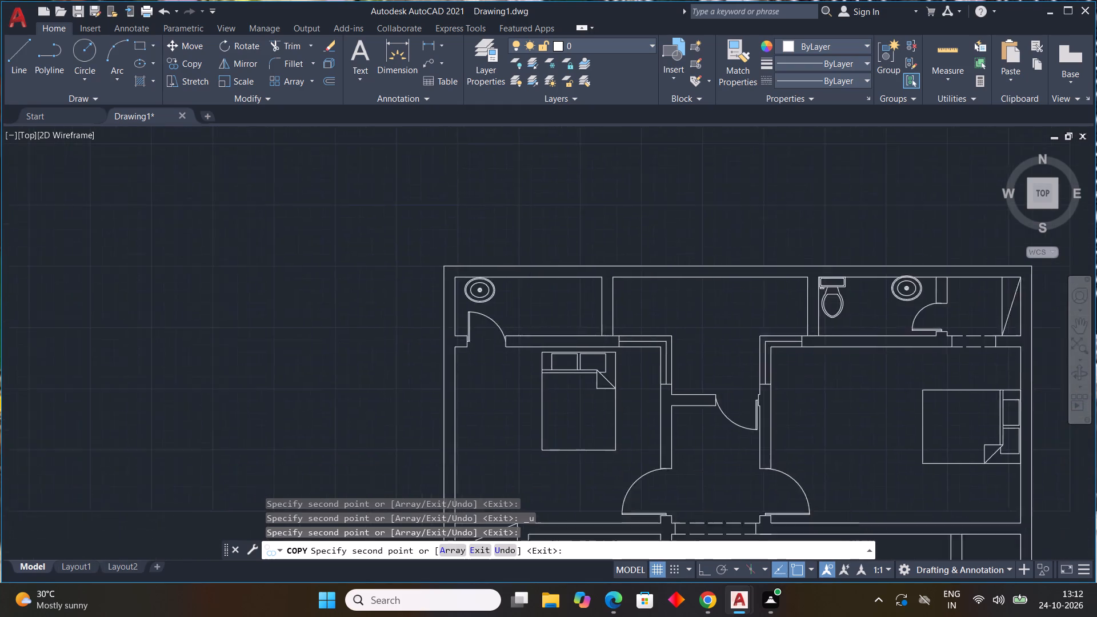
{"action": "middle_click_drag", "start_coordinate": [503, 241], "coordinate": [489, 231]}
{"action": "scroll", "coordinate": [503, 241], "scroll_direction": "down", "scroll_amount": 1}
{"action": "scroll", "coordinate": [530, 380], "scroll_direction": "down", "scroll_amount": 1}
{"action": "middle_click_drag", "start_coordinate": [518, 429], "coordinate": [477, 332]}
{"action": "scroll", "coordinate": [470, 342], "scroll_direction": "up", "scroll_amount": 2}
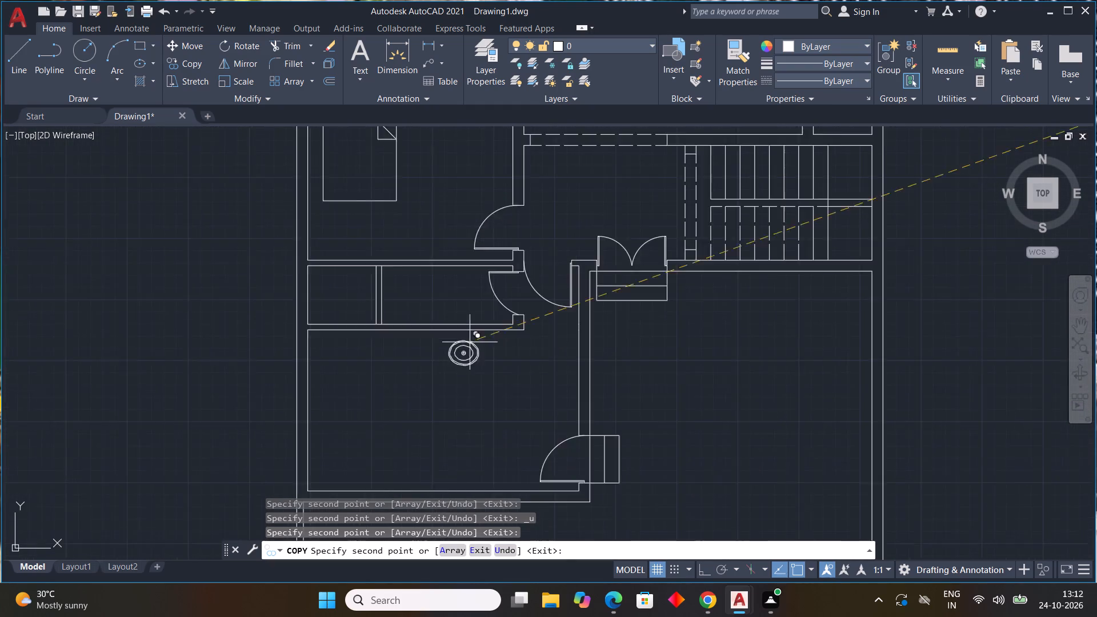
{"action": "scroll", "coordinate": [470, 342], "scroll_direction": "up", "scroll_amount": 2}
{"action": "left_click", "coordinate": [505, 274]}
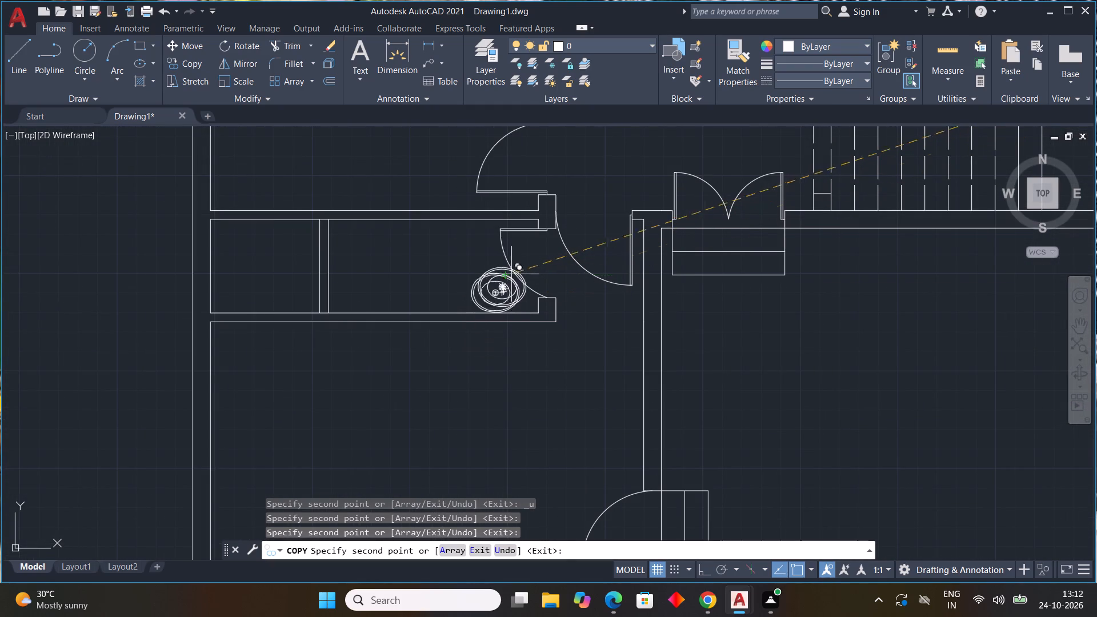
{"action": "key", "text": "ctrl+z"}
Place an oval sink copy near the bottom wall beside the door swing in the bathroom below the lower-left bedroom.
{"action": "scroll", "coordinate": [507, 323], "scroll_direction": "down", "scroll_amount": 4}
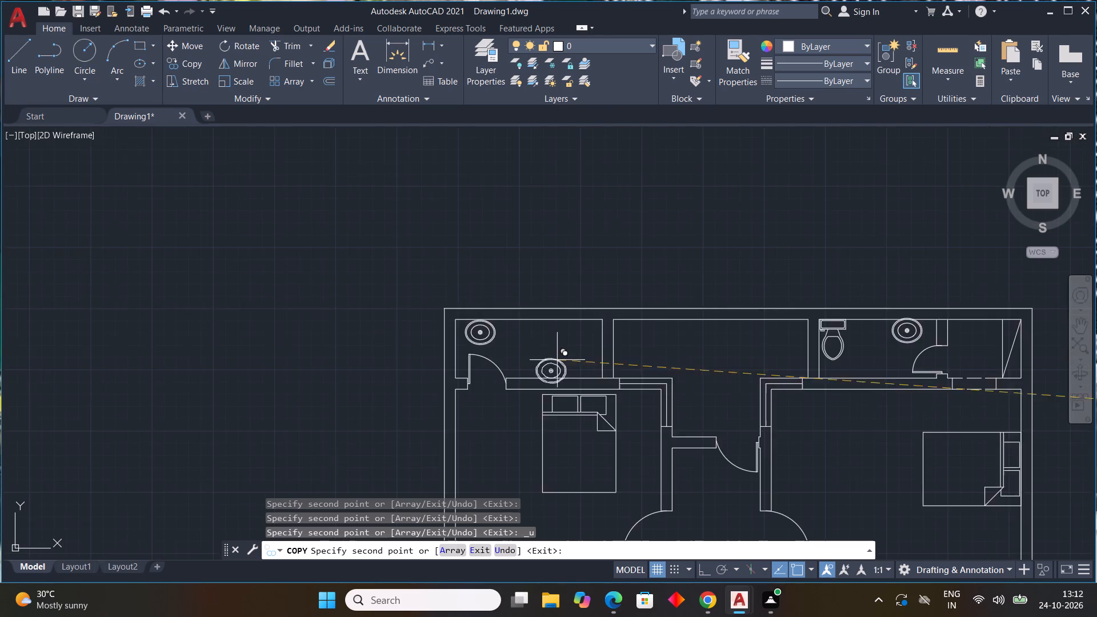
{"action": "scroll", "coordinate": [567, 392], "scroll_direction": "down", "scroll_amount": 1}
{"action": "middle_click_drag", "start_coordinate": [565, 393], "coordinate": [423, 166]}
{"action": "middle_click_drag", "start_coordinate": [465, 408], "coordinate": [419, 249]}
{"action": "scroll", "coordinate": [414, 257], "scroll_direction": "up", "scroll_amount": 1}
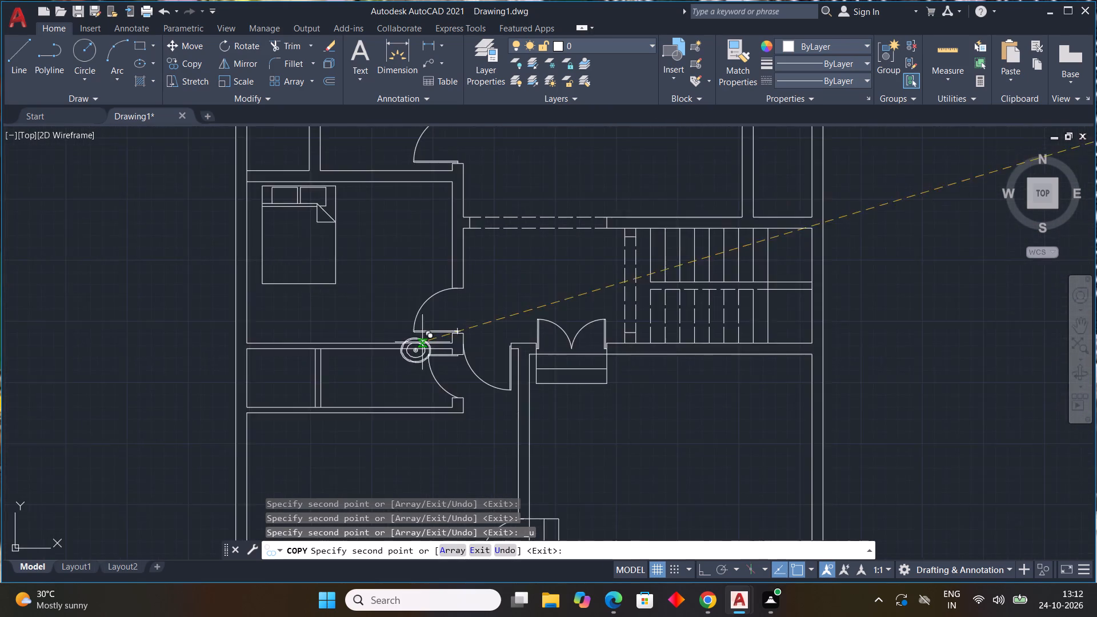
{"action": "scroll", "coordinate": [419, 319], "scroll_direction": "up", "scroll_amount": 3}
{"action": "middle_click_drag", "start_coordinate": [429, 335], "coordinate": [421, 197]}
{"action": "scroll", "coordinate": [425, 315], "scroll_direction": "down", "scroll_amount": 1}
{"action": "scroll", "coordinate": [458, 335], "scroll_direction": "up", "scroll_amount": 2}
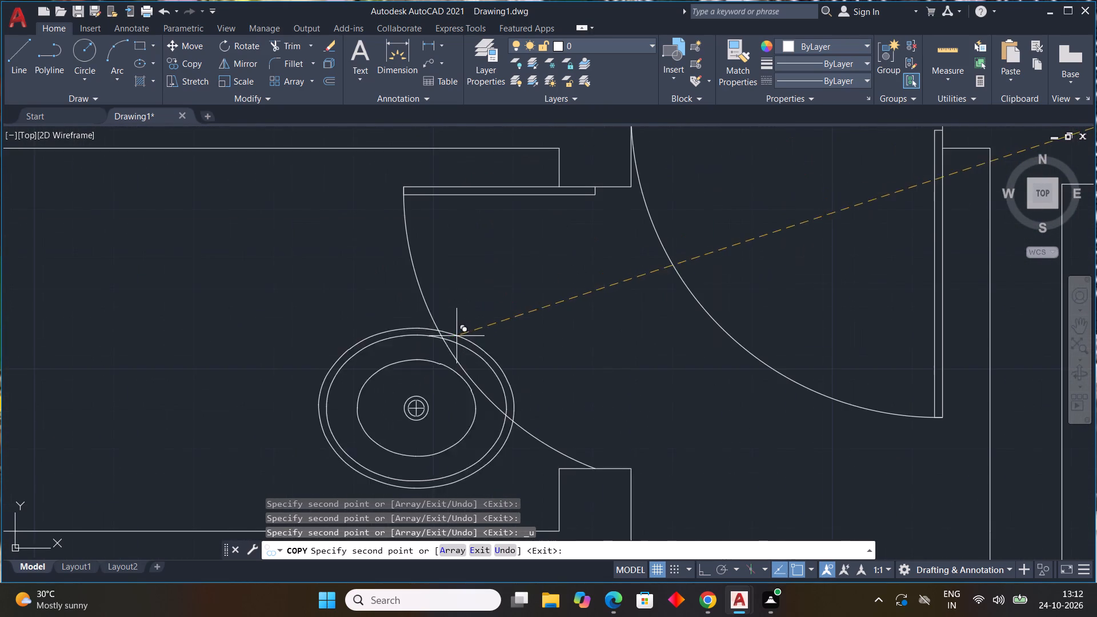
{"action": "middle_click_drag", "start_coordinate": [431, 356], "coordinate": [446, 259]}
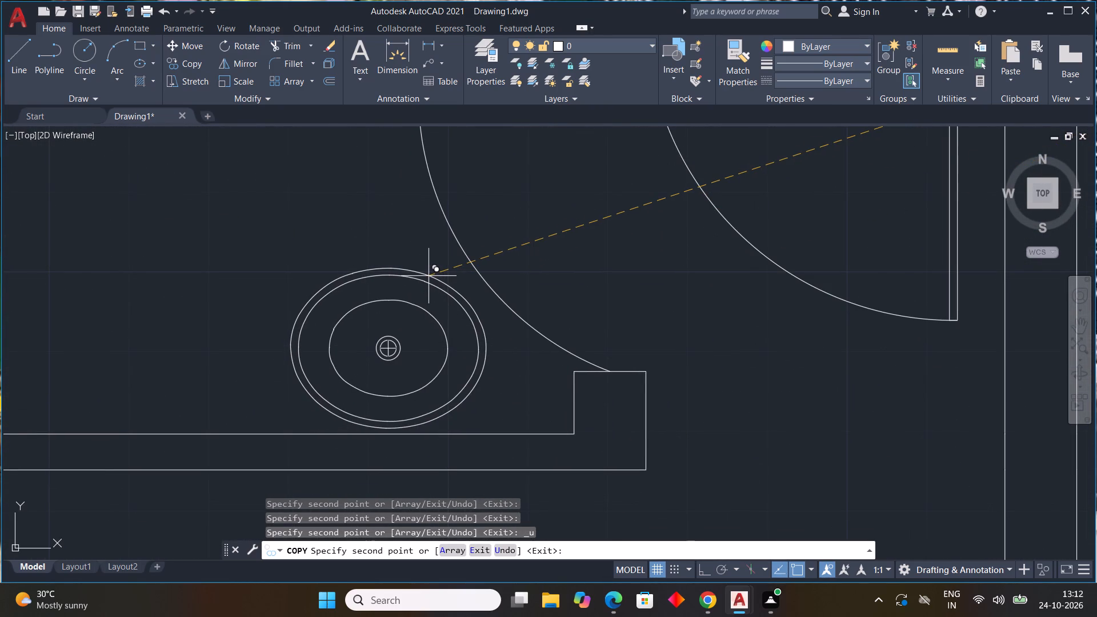
{"action": "left_click", "coordinate": [429, 276]}
{"action": "key", "text": "Escape"}
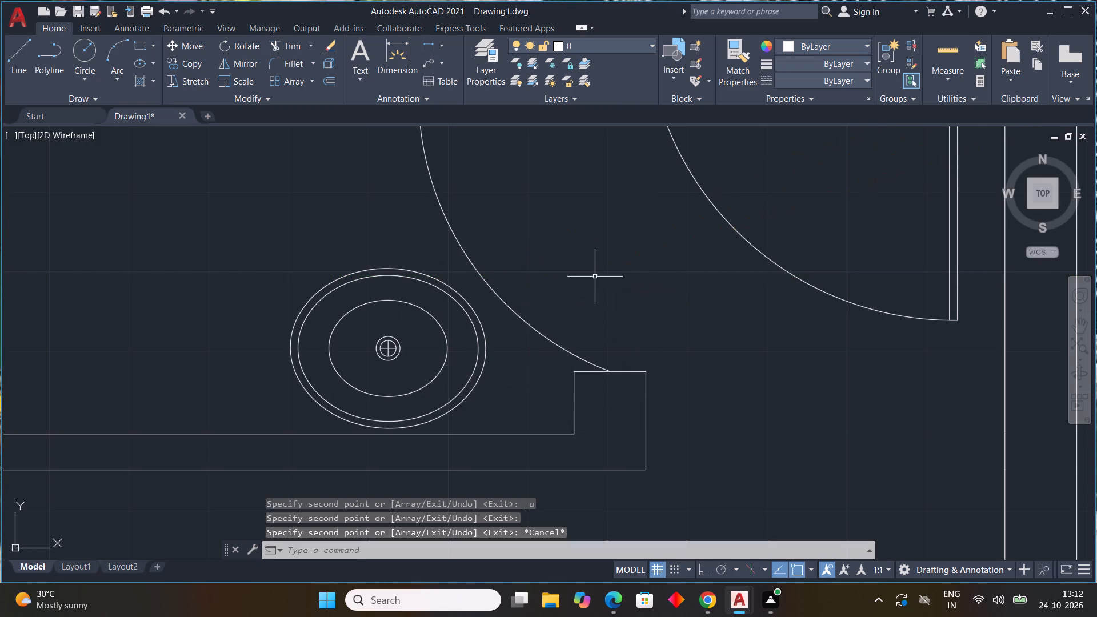
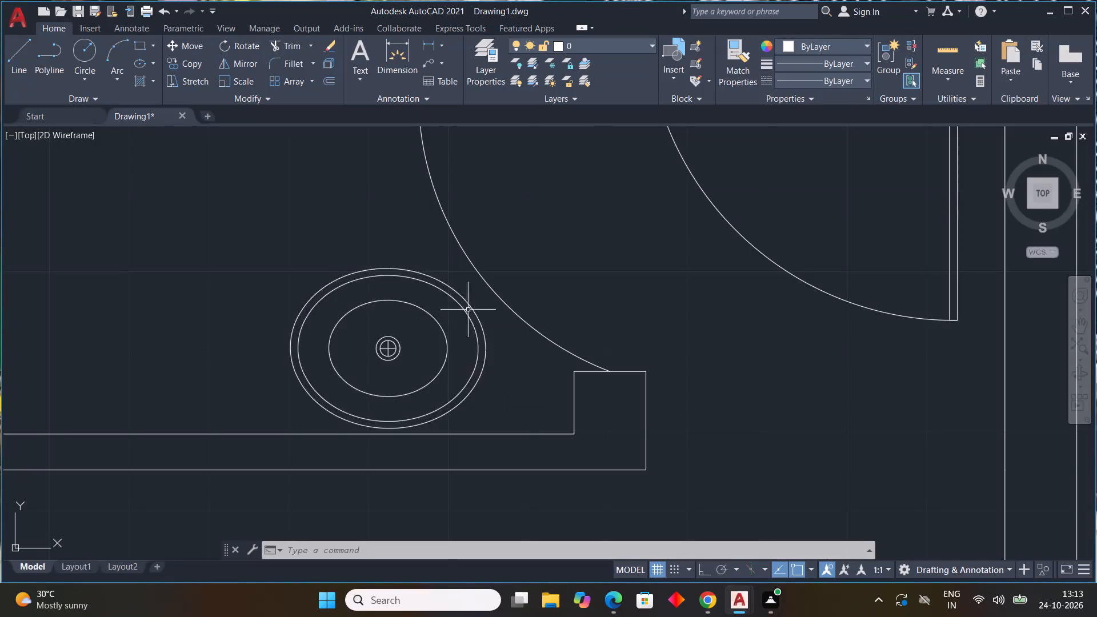
Copy the plant block from the furniture symbols into the west end of the planter strip along the plan's bottom edge.
{"action": "scroll", "coordinate": [475, 306], "scroll_direction": "down", "scroll_amount": 2}
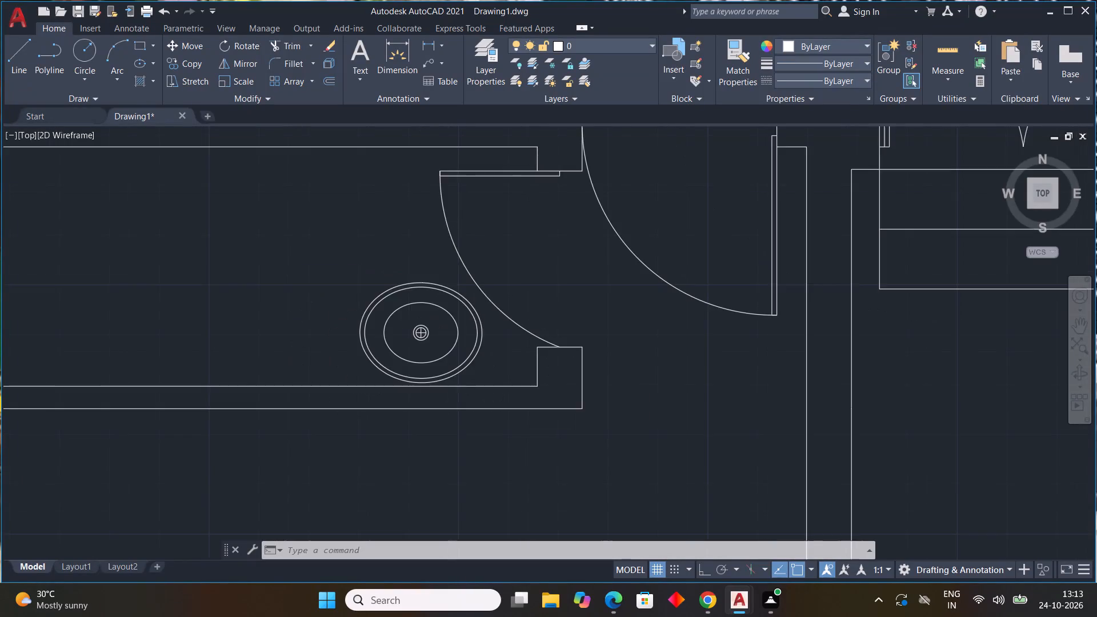
{"action": "middle_click_drag", "start_coordinate": [476, 306], "coordinate": [478, 351]}
{"action": "scroll", "coordinate": [477, 336], "scroll_direction": "down", "scroll_amount": 4}
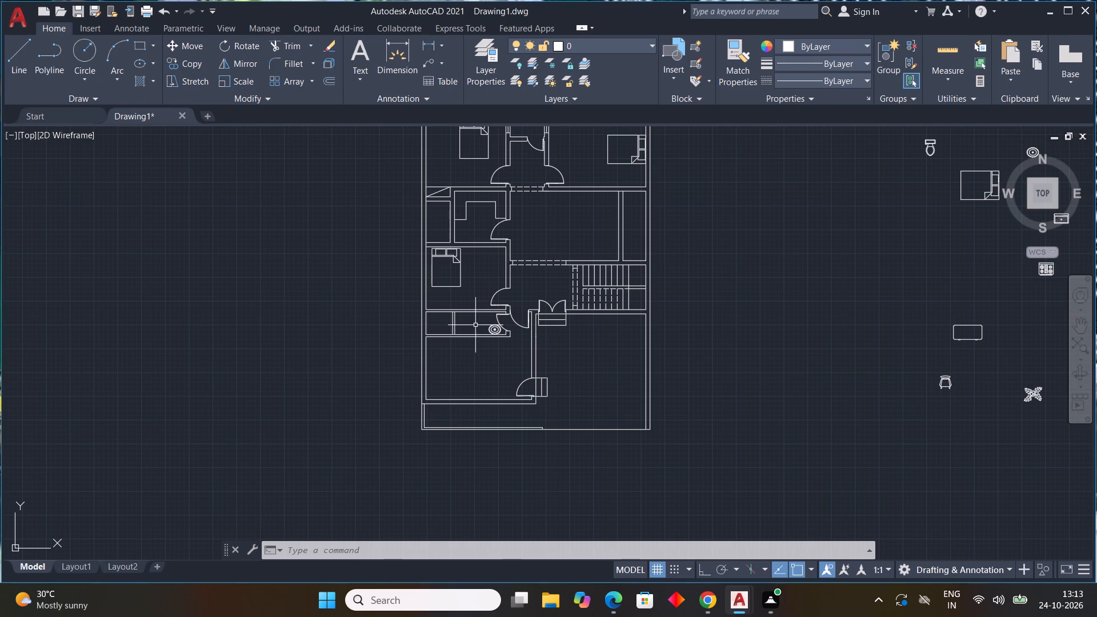
{"action": "scroll", "coordinate": [475, 325], "scroll_direction": "down", "scroll_amount": 2}
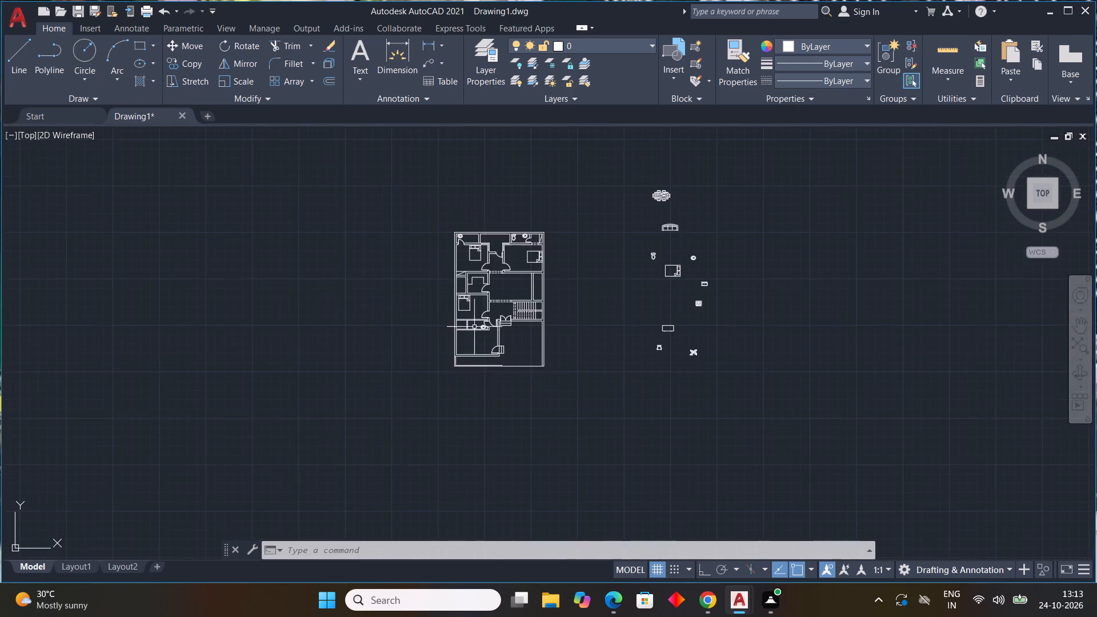
{"action": "middle_click_drag", "start_coordinate": [473, 328], "coordinate": [325, 277]}
{"action": "middle_click", "coordinate": [325, 277]}
{"action": "scroll", "coordinate": [476, 244], "scroll_direction": "up", "scroll_amount": 1}
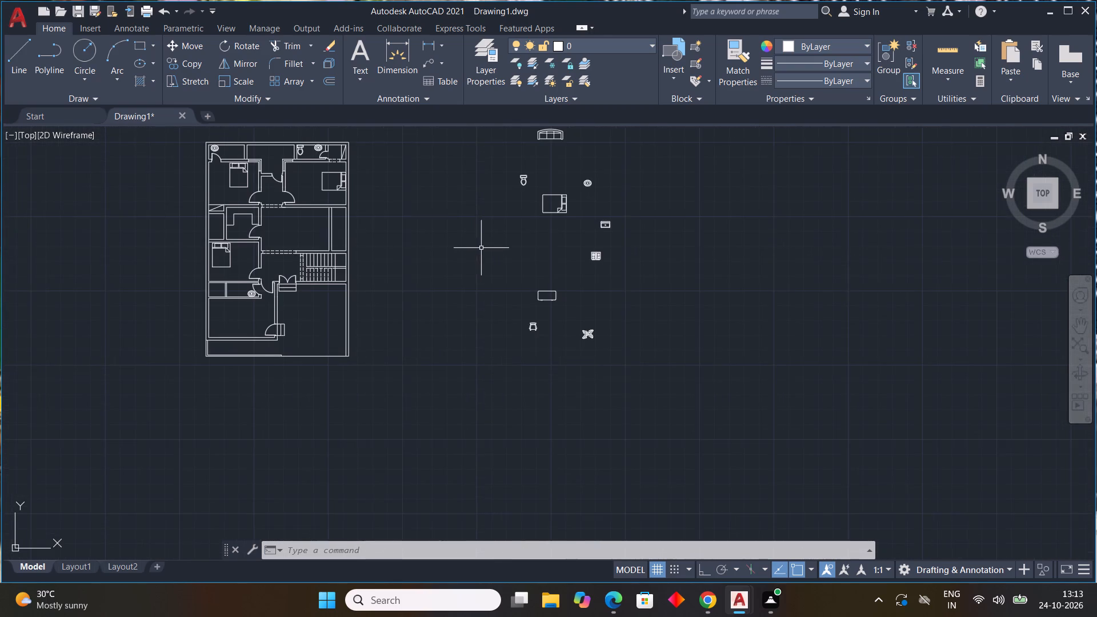
{"action": "middle_click_drag", "start_coordinate": [485, 250], "coordinate": [552, 284]}
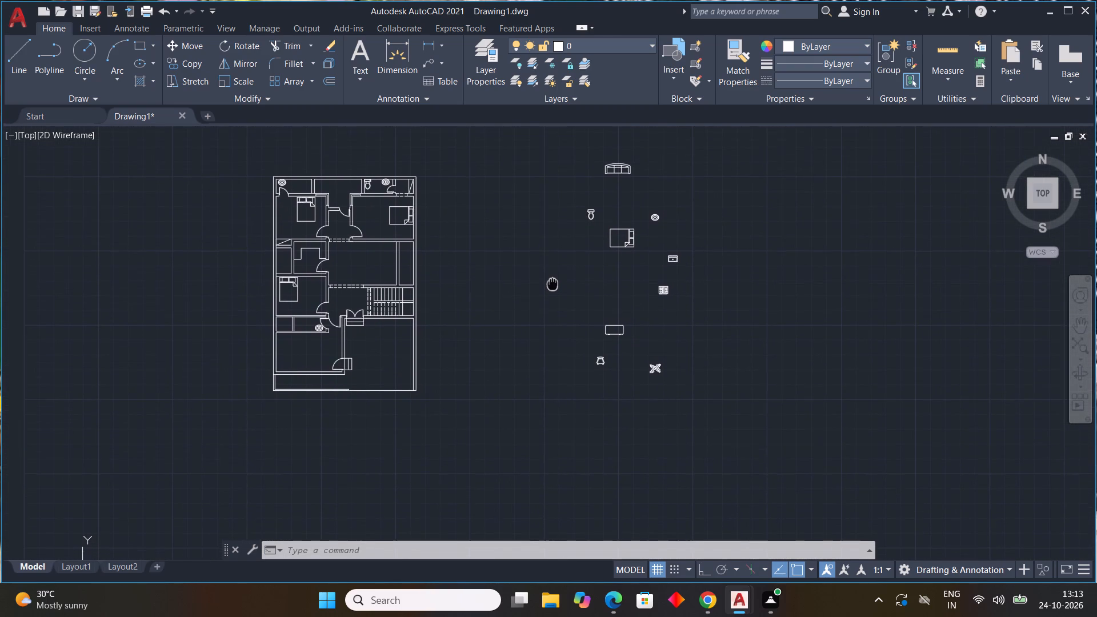
{"action": "middle_click_drag", "start_coordinate": [552, 284], "coordinate": [552, 283]}
{"action": "scroll", "coordinate": [552, 283], "scroll_direction": "up", "scroll_amount": 1}
{"action": "scroll", "coordinate": [631, 228], "scroll_direction": "down", "scroll_amount": 2}
{"action": "middle_click_drag", "start_coordinate": [655, 250], "coordinate": [655, 281]}
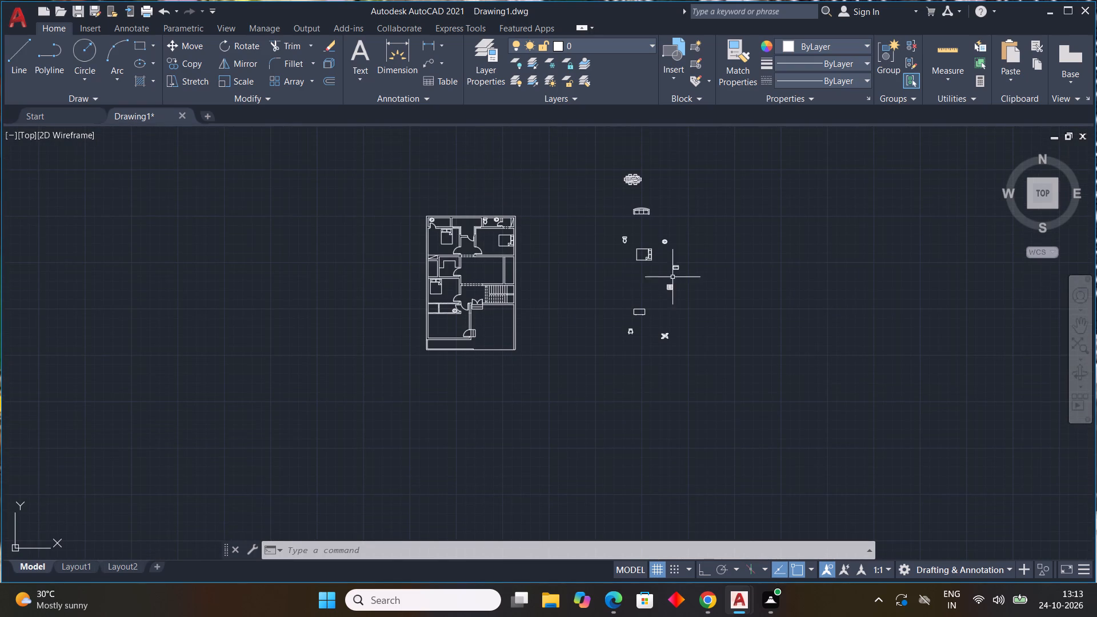
{"action": "scroll", "coordinate": [687, 274], "scroll_direction": "up", "scroll_amount": 1}
{"action": "middle_click_drag", "start_coordinate": [695, 275], "coordinate": [752, 259]}
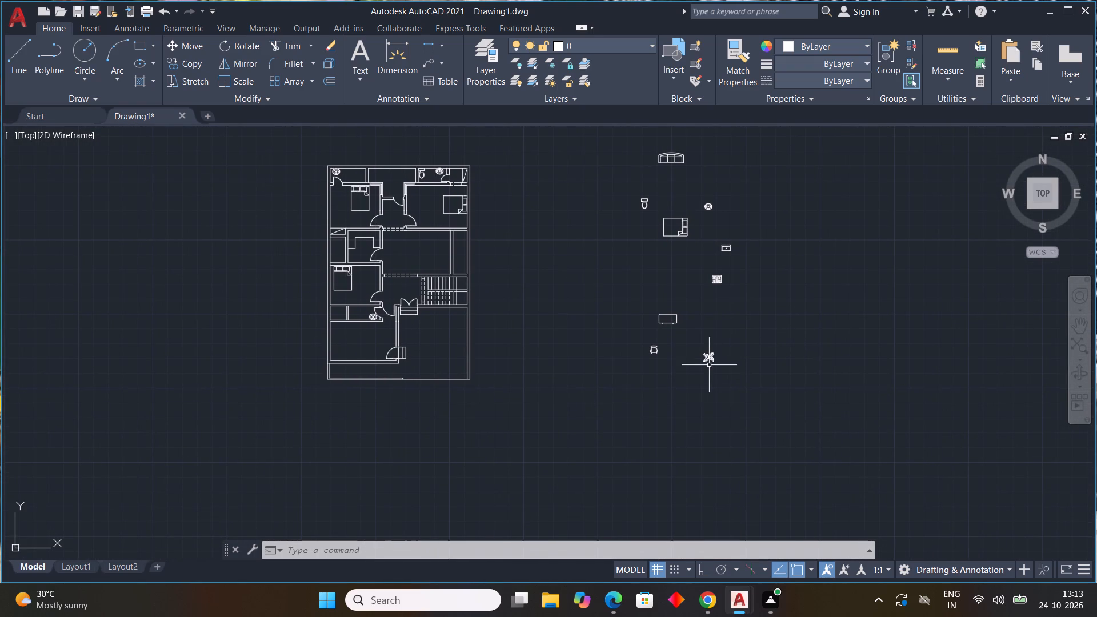
{"action": "left_click", "coordinate": [708, 362]}
{"action": "key", "text": "c"}
{"action": "key", "text": "o"}
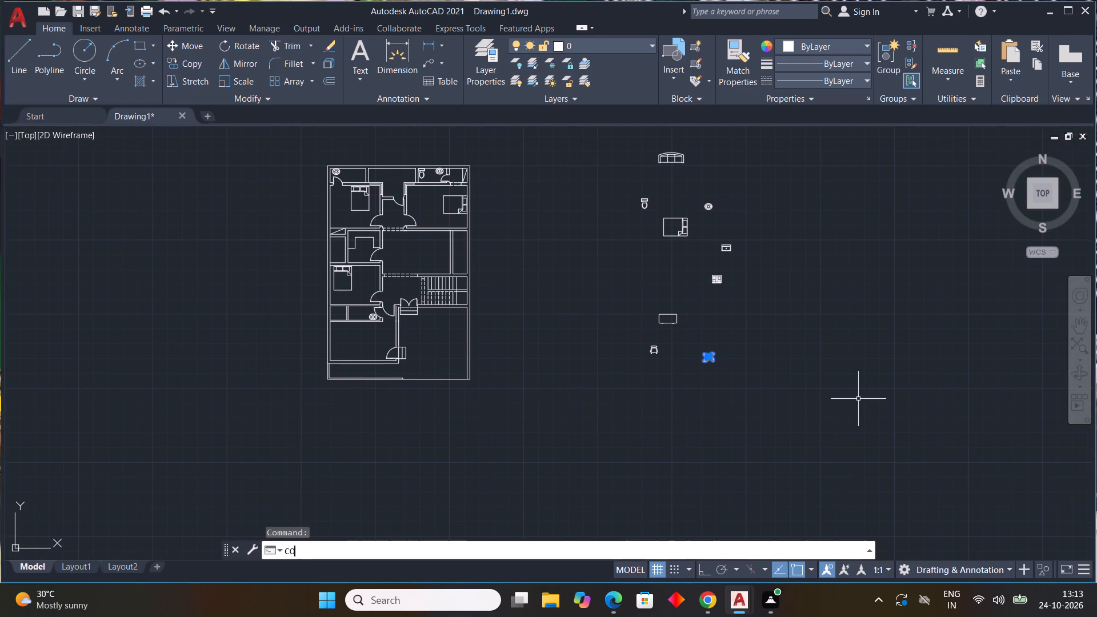
{"action": "key", "text": "space"}
{"action": "left_click_drag", "start_coordinate": [706, 356], "coordinate": [695, 359]}
{"action": "scroll", "coordinate": [354, 371], "scroll_direction": "up", "scroll_amount": 3}
{"action": "middle_click_drag", "start_coordinate": [337, 367], "coordinate": [393, 284]}
{"action": "scroll", "coordinate": [351, 315], "scroll_direction": "up", "scroll_amount": 2}
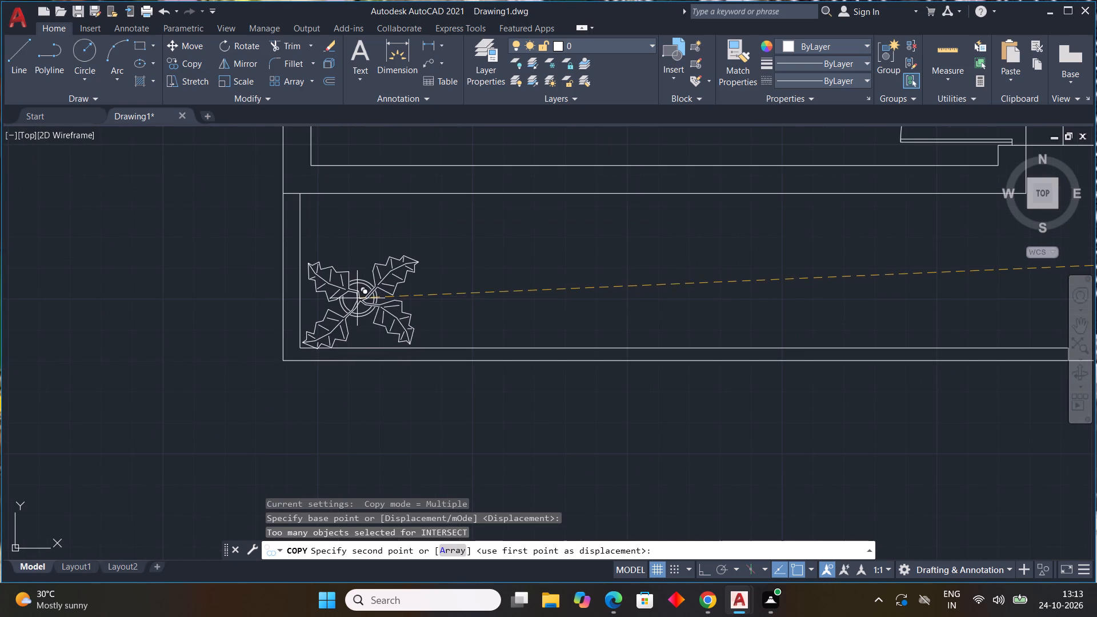
{"action": "left_click", "coordinate": [359, 294]}
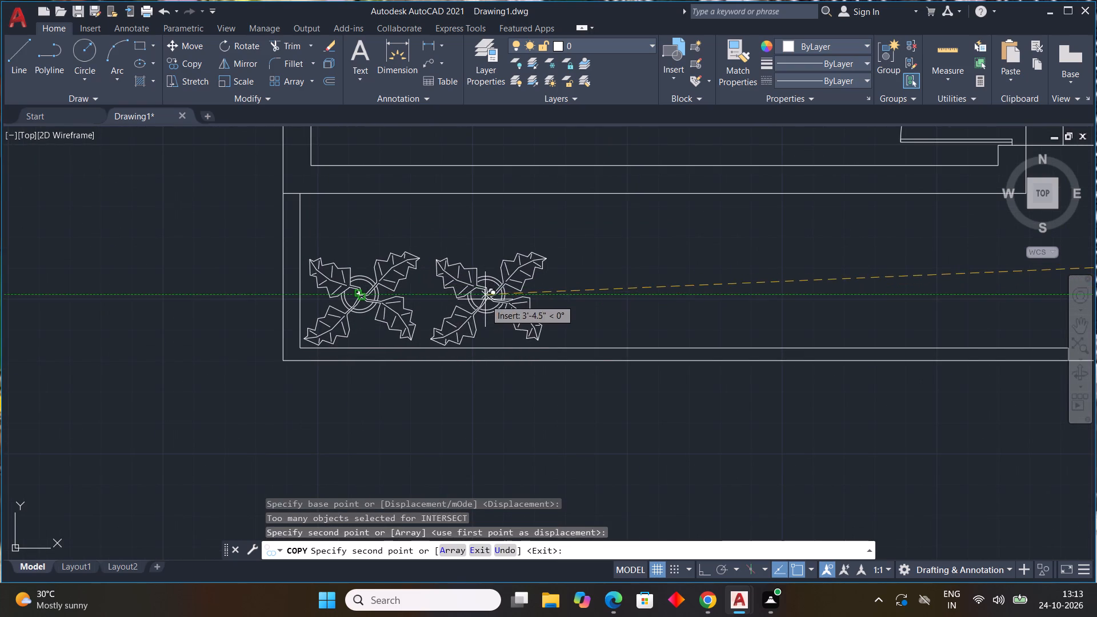
Place five more plant copies in a level row along the planter strip, spaced about 3'-4" apart.
{"action": "left_click", "coordinate": [485, 299]}
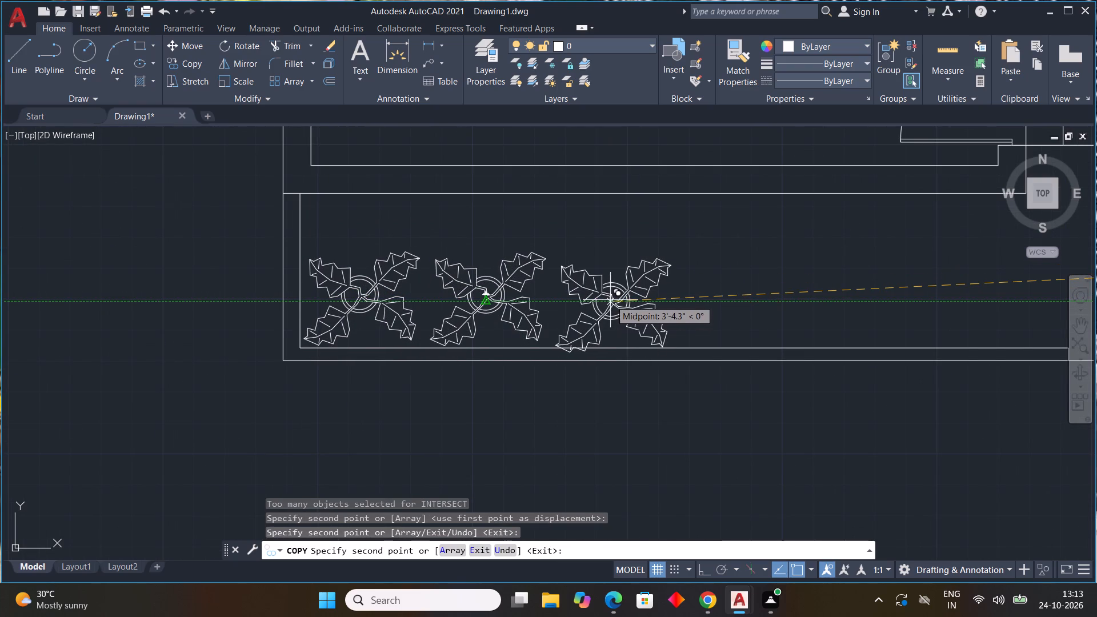
{"action": "left_click", "coordinate": [614, 294]}
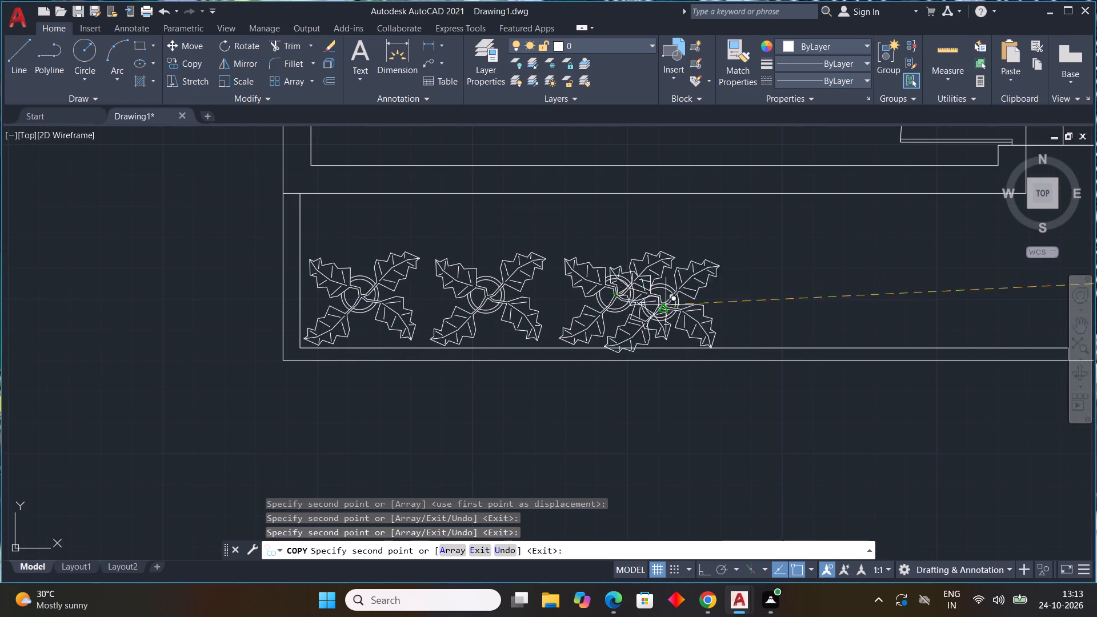
{"action": "middle_click_drag", "start_coordinate": [719, 318], "coordinate": [565, 319]}
{"action": "left_click", "coordinate": [587, 295]}
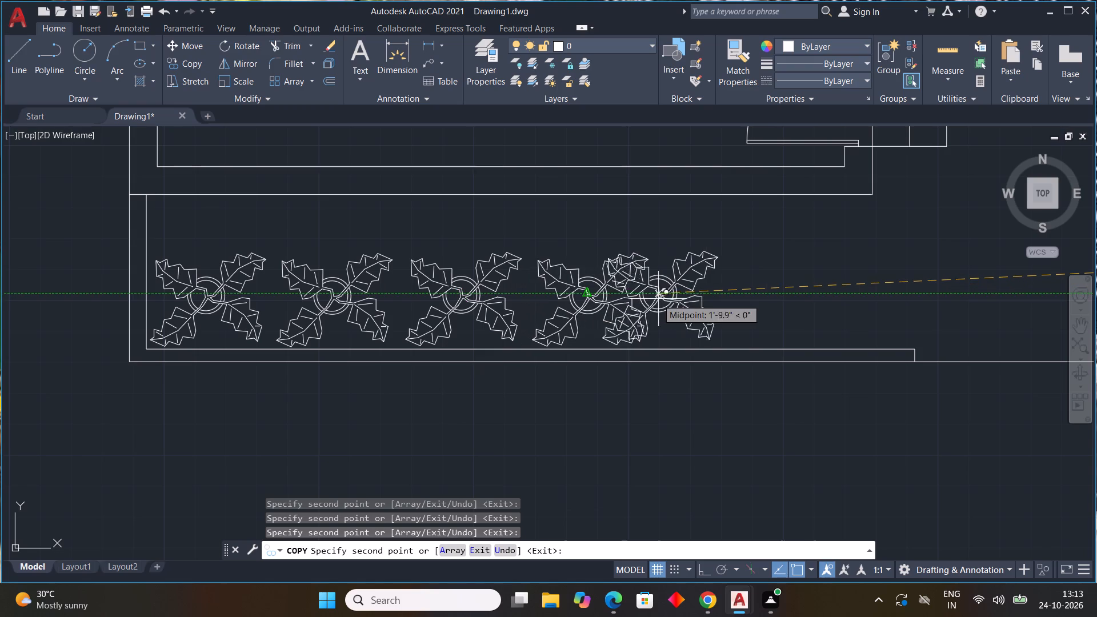
{"action": "left_click", "coordinate": [708, 294]}
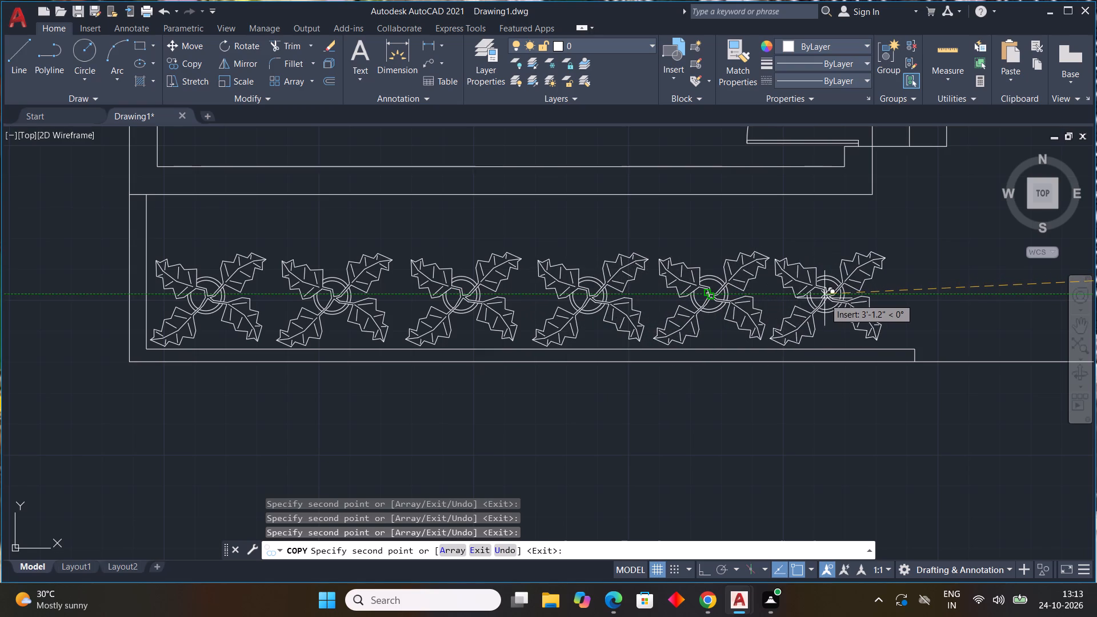
{"action": "left_click", "coordinate": [832, 297]}
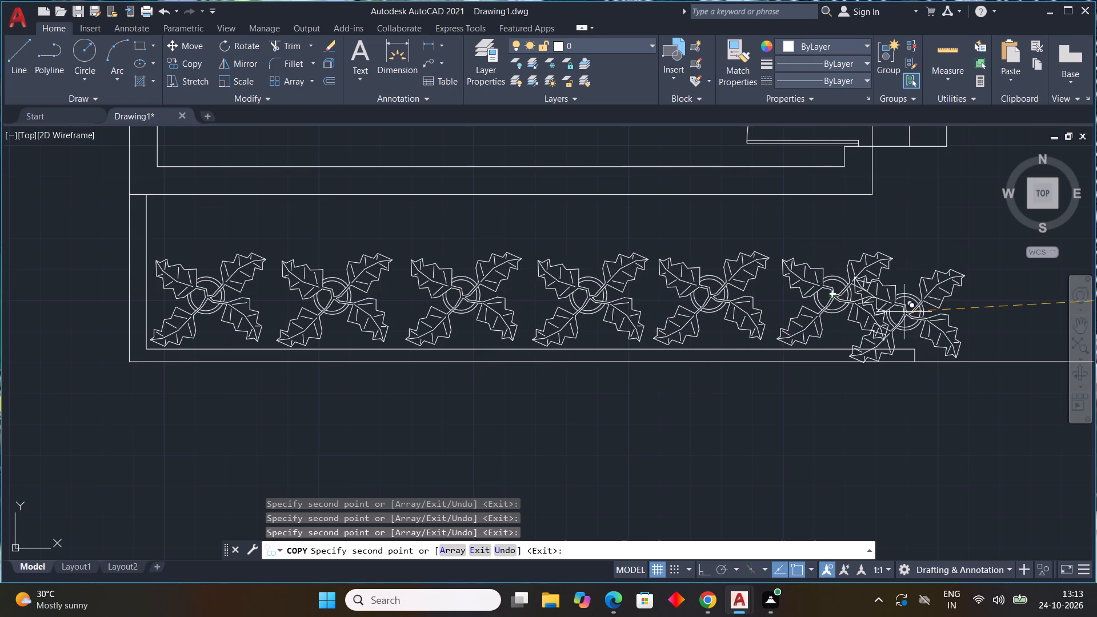
{"action": "key", "text": "Escape"}
Rotate the dining table block among the furniture symbols by 270 degrees with ortho on, making its long side vertical.
{"action": "scroll", "coordinate": [861, 319], "scroll_direction": "down", "scroll_amount": 4}
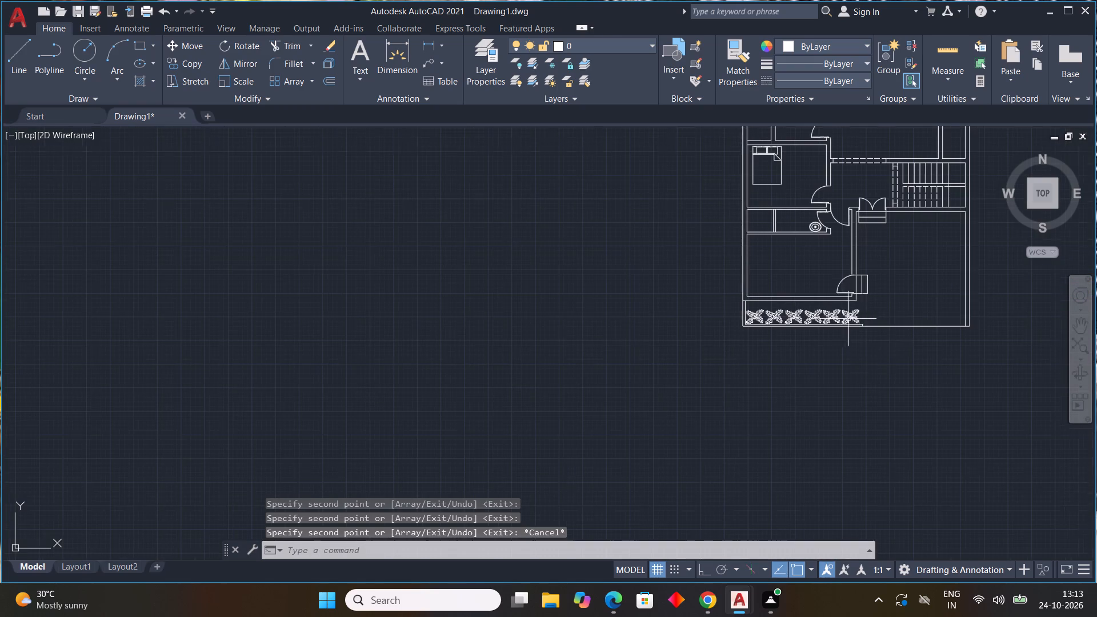
{"action": "middle_click_drag", "start_coordinate": [887, 350], "coordinate": [342, 361]}
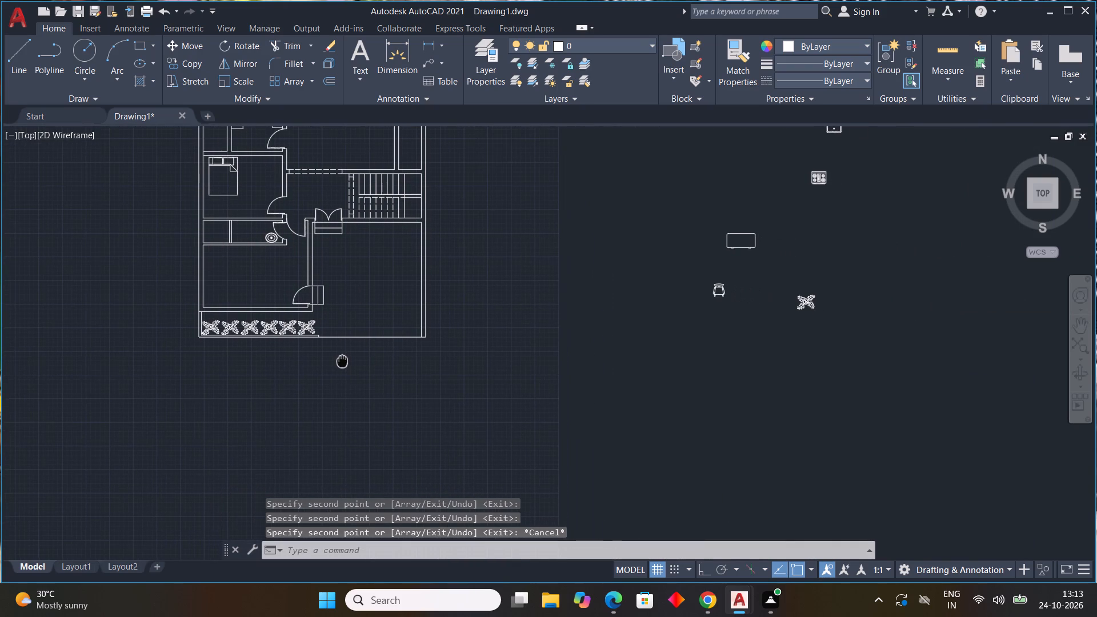
{"action": "middle_click_drag", "start_coordinate": [342, 361], "coordinate": [342, 361]}
{"action": "middle_click", "coordinate": [342, 361]}
{"action": "scroll", "coordinate": [355, 355], "scroll_direction": "down", "scroll_amount": 2}
{"action": "middle_click_drag", "start_coordinate": [423, 378], "coordinate": [535, 403]}
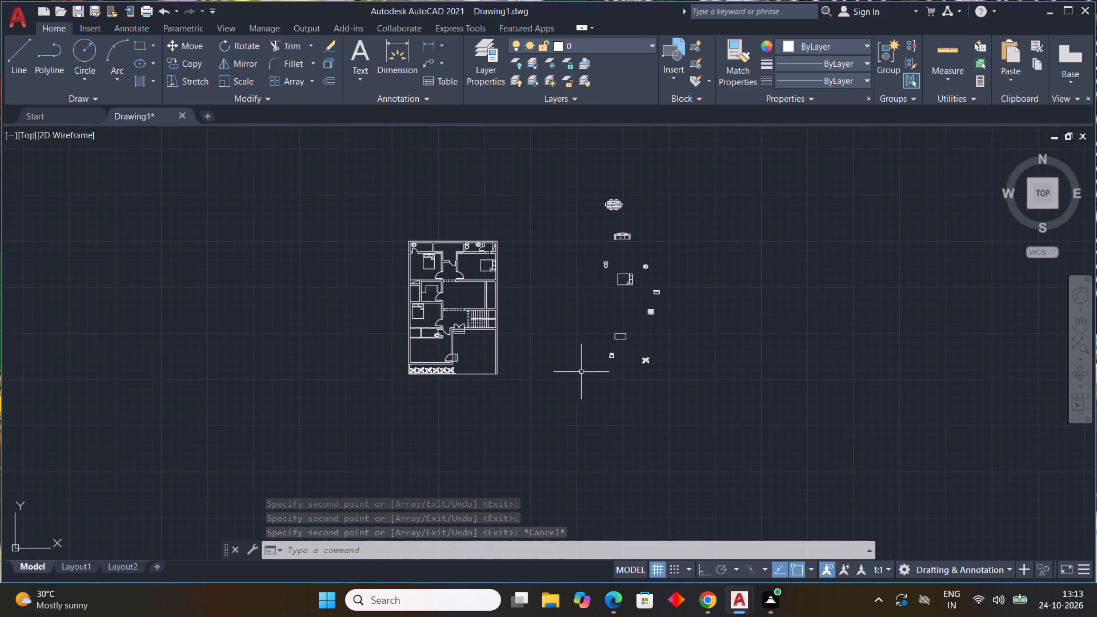
{"action": "left_click", "coordinate": [620, 201]}
{"action": "key", "text": "r"}
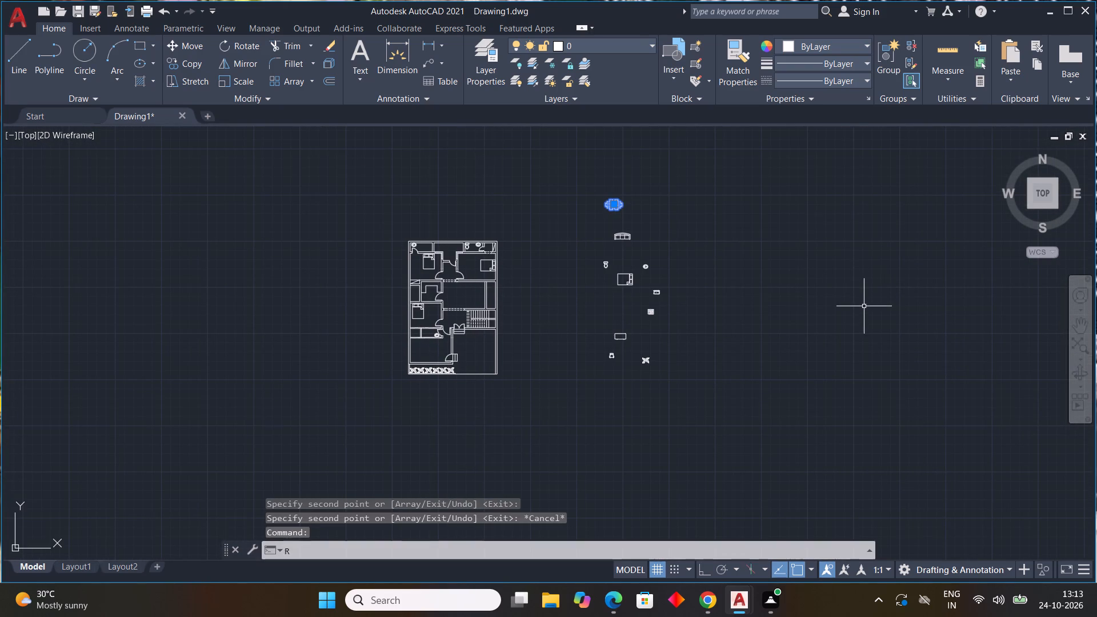
{"action": "key", "text": "o"}
{"action": "key", "text": "space"}
{"action": "left_click", "coordinate": [616, 205]}
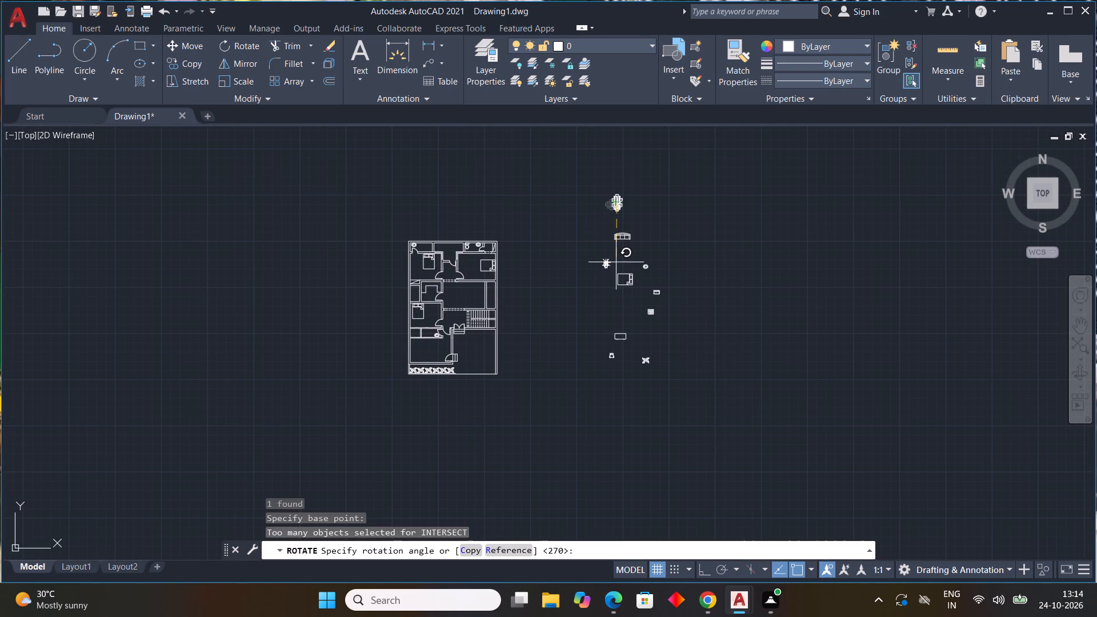
{"action": "key", "text": "F8"}
{"action": "left_click", "coordinate": [616, 262]}
Copy the rotated dining table with ortho off into the room directly above the plant row, near its west wall.
{"action": "left_click", "coordinate": [619, 200]}
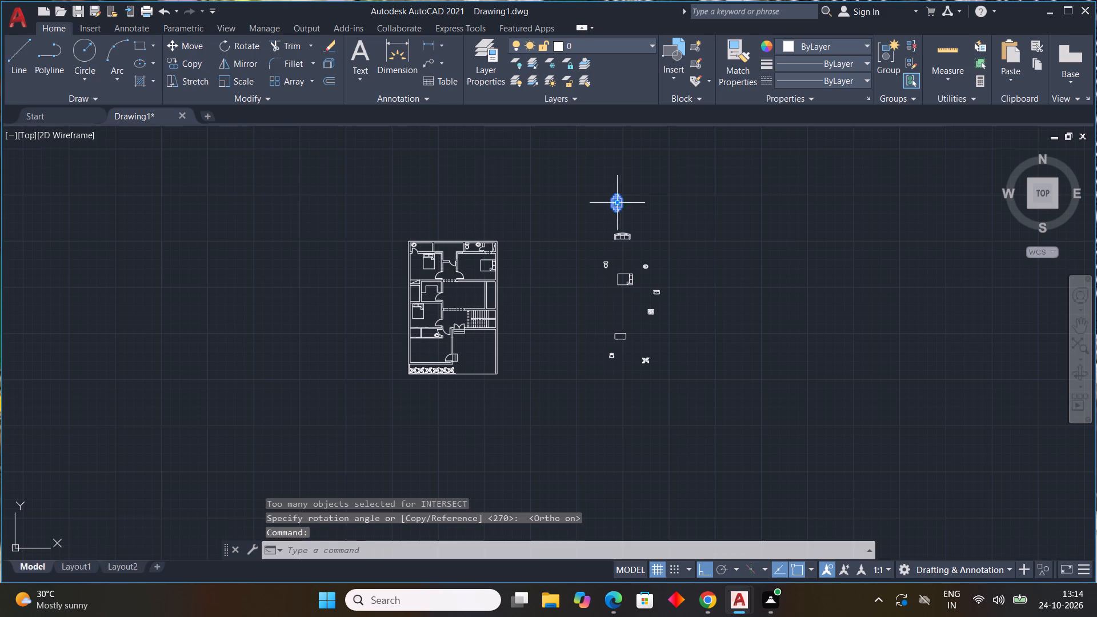
{"action": "key", "text": "c"}
{"action": "key", "text": "o"}
{"action": "key", "text": "space"}
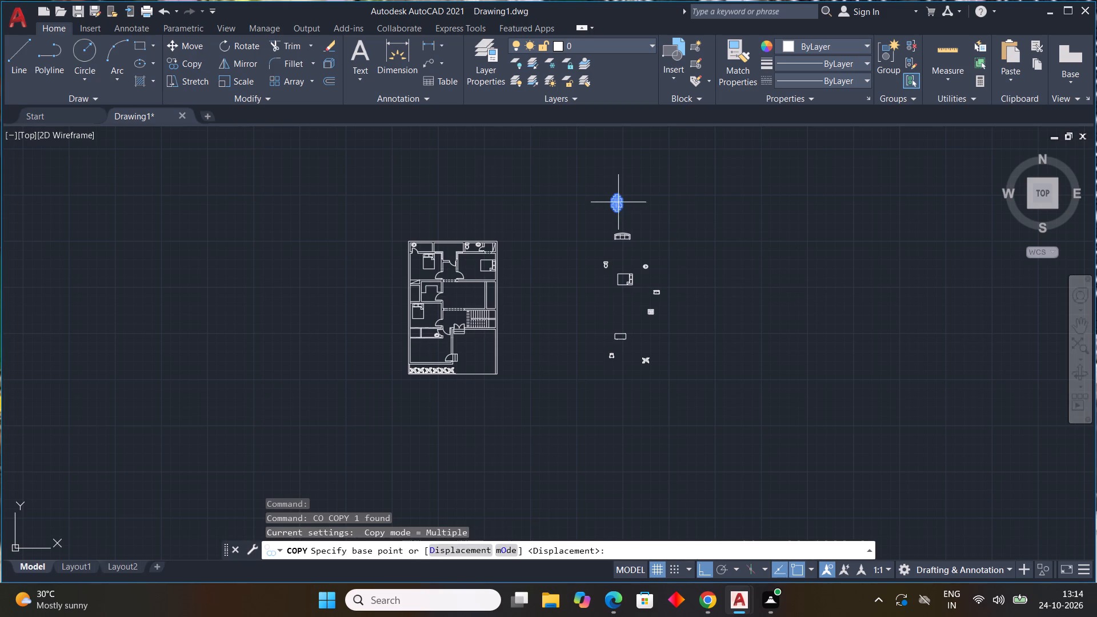
{"action": "left_click", "coordinate": [618, 202]}
{"action": "key", "text": "F8"}
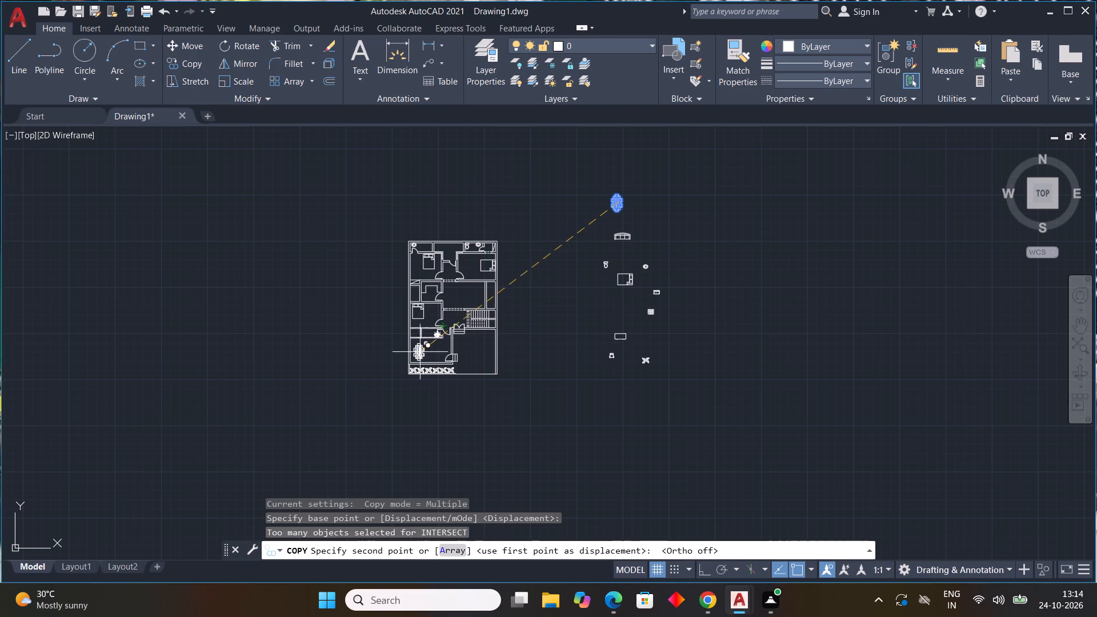
{"action": "scroll", "coordinate": [420, 353], "scroll_direction": "up", "scroll_amount": 2}
{"action": "middle_click_drag", "start_coordinate": [420, 353], "coordinate": [444, 329]}
{"action": "scroll", "coordinate": [437, 332], "scroll_direction": "up", "scroll_amount": 2}
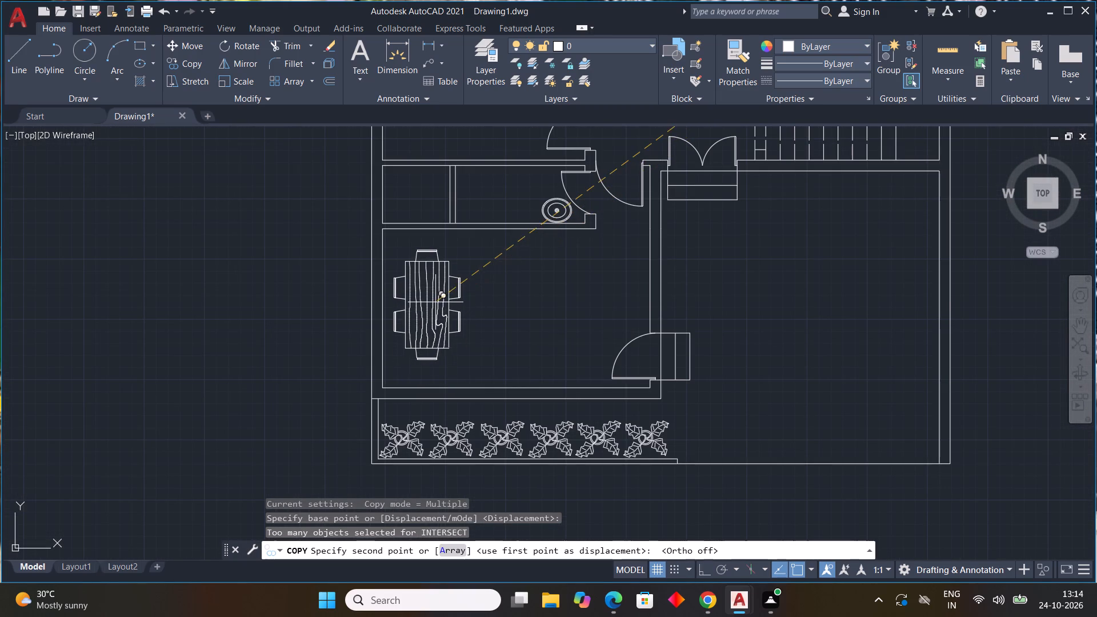
{"action": "left_click", "coordinate": [435, 301]}
{"action": "key", "text": "Escape"}
{"action": "key", "text": "Escape"}
Copy the three-seat sofa block into the central hall above the staircase, near the hall's top wall.
{"action": "scroll", "coordinate": [576, 326], "scroll_direction": "down", "scroll_amount": 4}
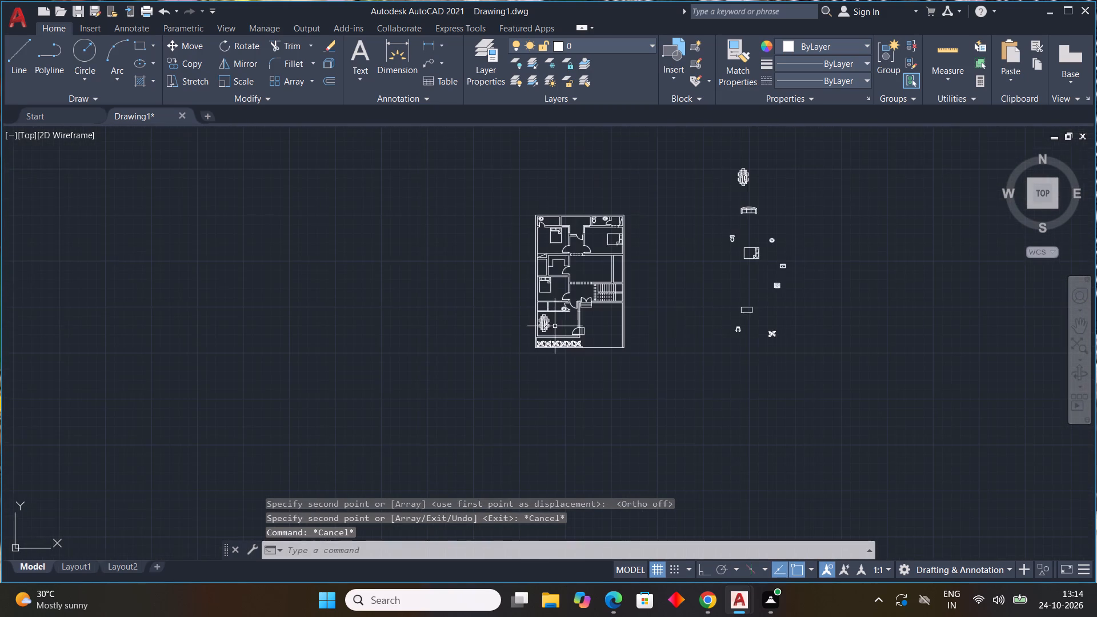
{"action": "middle_click_drag", "start_coordinate": [767, 331], "coordinate": [719, 372]}
{"action": "scroll", "coordinate": [708, 254], "scroll_direction": "up", "scroll_amount": 2}
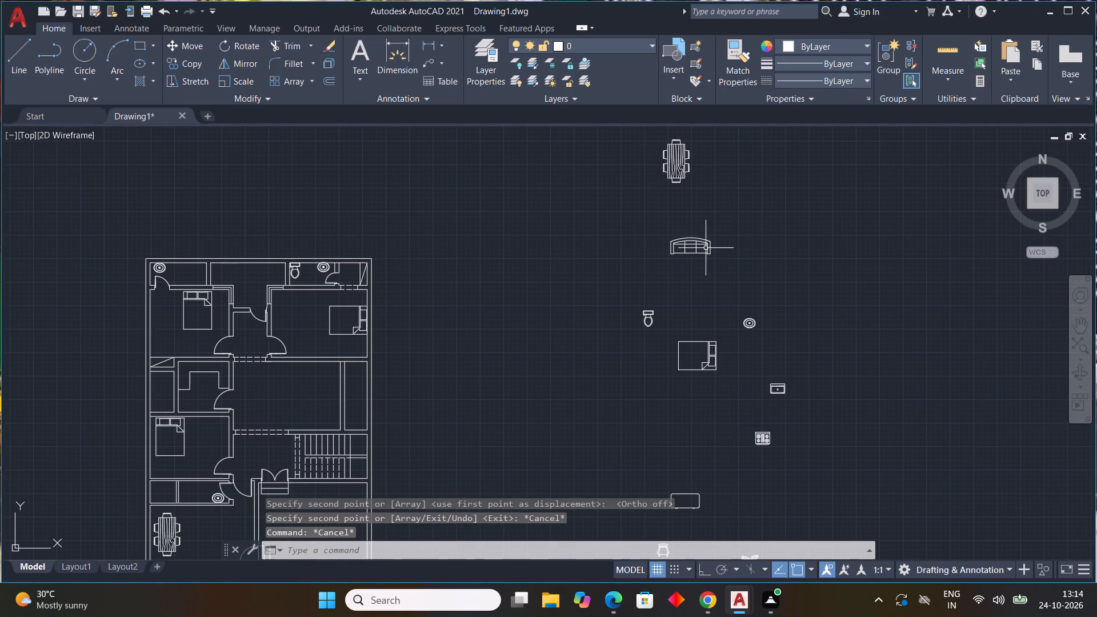
{"action": "left_click", "coordinate": [706, 248]}
{"action": "type", "text": "CO"}
{"action": "key", "text": "space"}
{"action": "left_click_drag", "start_coordinate": [702, 242], "coordinate": [668, 270]}
{"action": "middle_click_drag", "start_coordinate": [353, 376], "coordinate": [492, 327]}
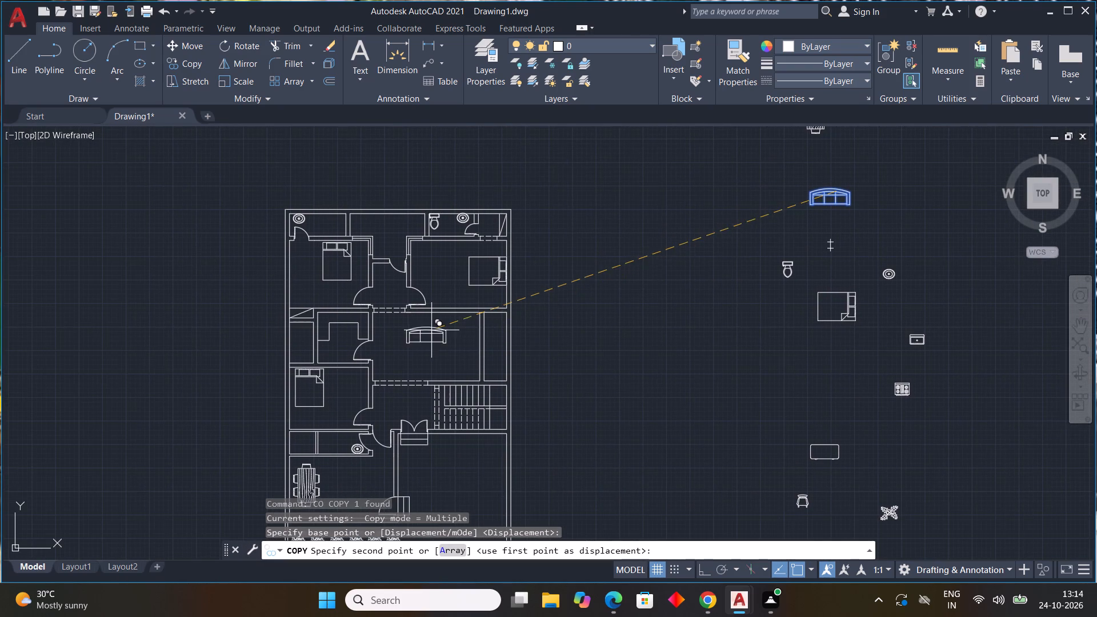
{"action": "scroll", "coordinate": [447, 324], "scroll_direction": "up", "scroll_amount": 2}
{"action": "left_click", "coordinate": [457, 307]}
{"action": "key", "text": "Escape"}
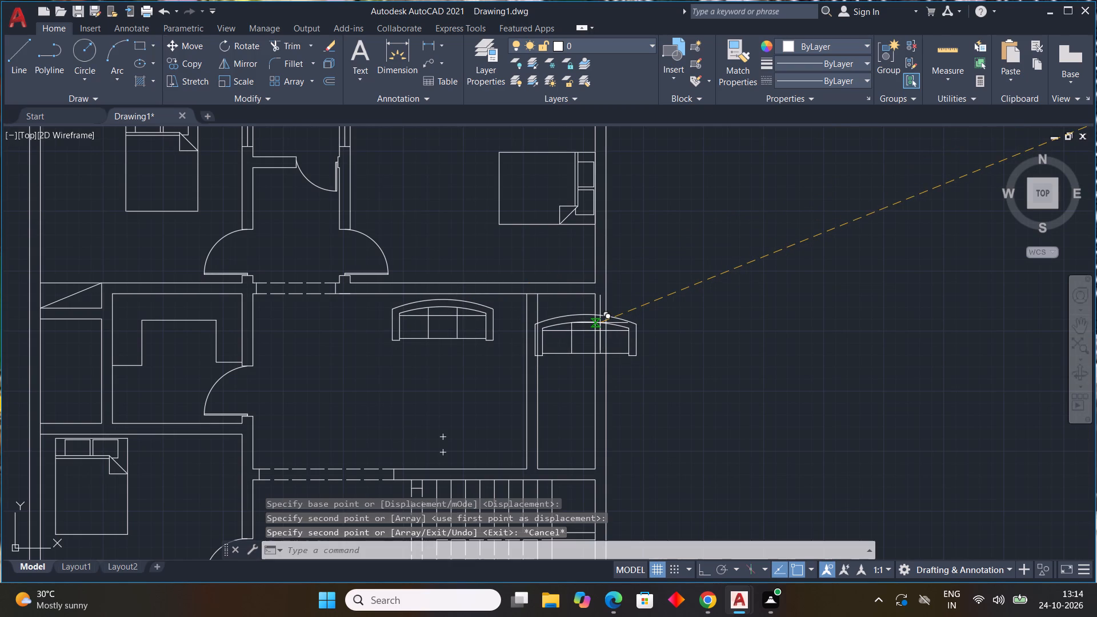
Save the drawing in the Documents folder as TASK-5.
{"action": "key", "text": "ctrl+s"}
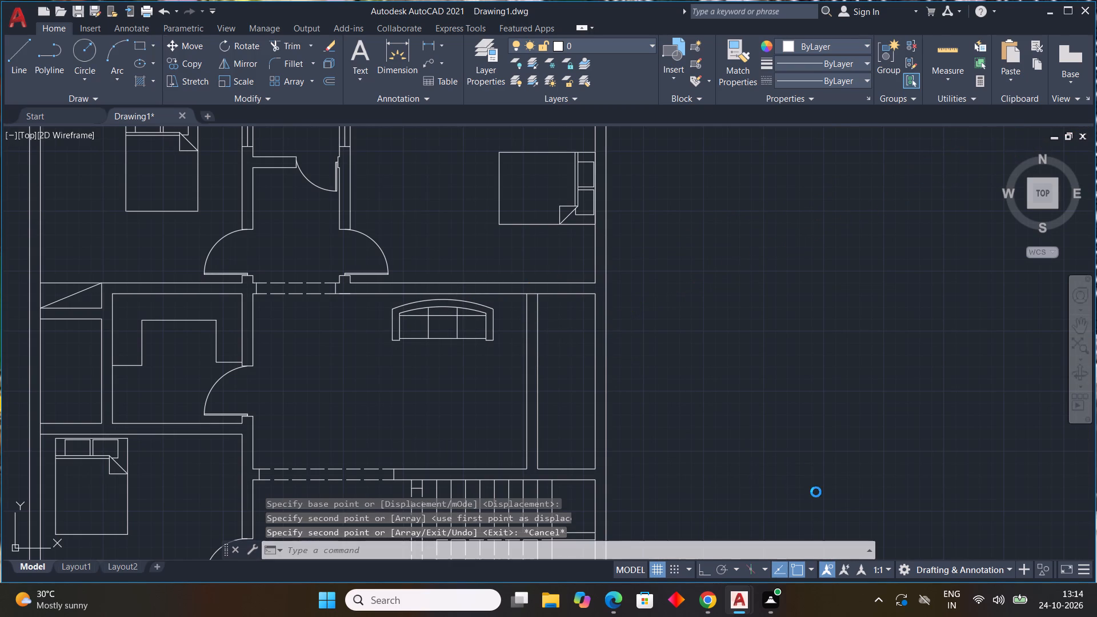
{"action": "left_click_drag", "start_coordinate": [532, 426], "coordinate": [366, 427]}
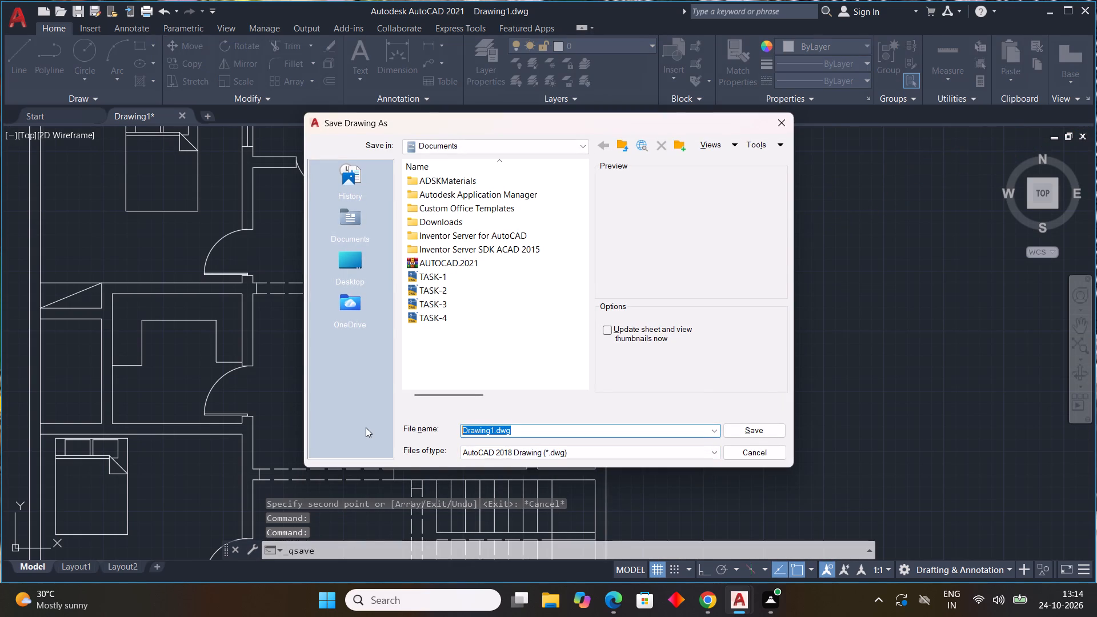
{"action": "type", "text": "TAS"}
{"action": "key", "text": "k"}
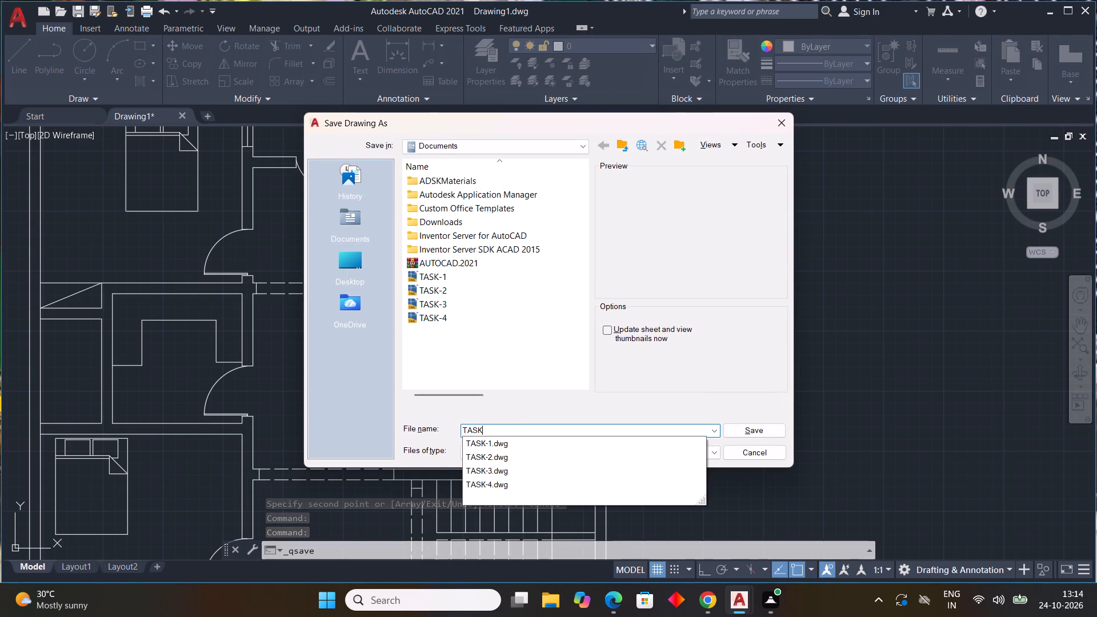
{"action": "type", "text": "-5"}
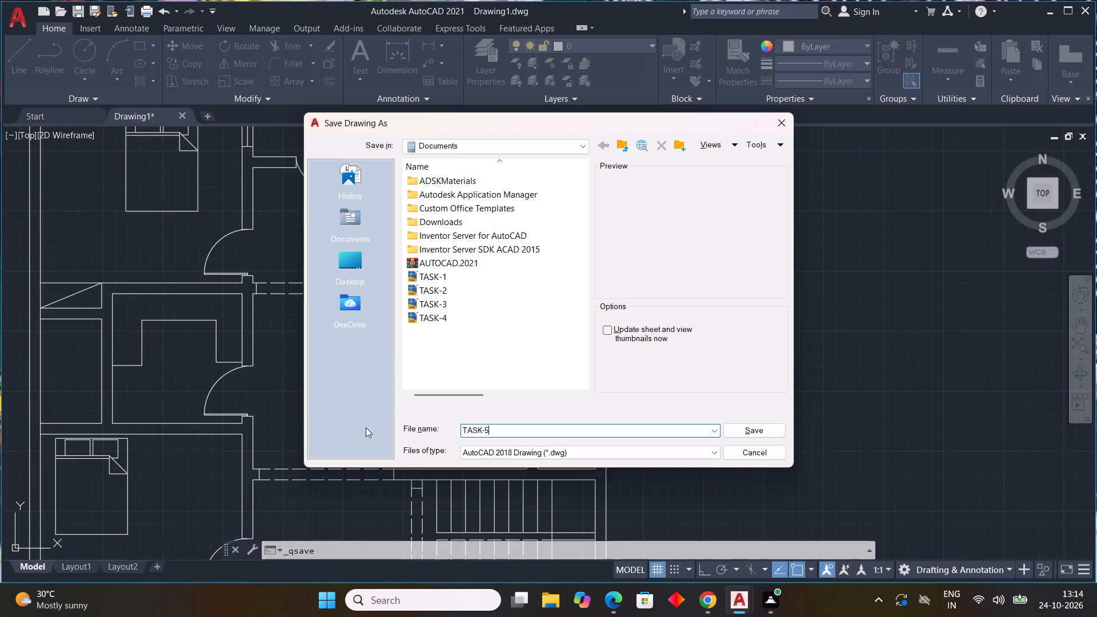
{"action": "left_click", "coordinate": [766, 427]}
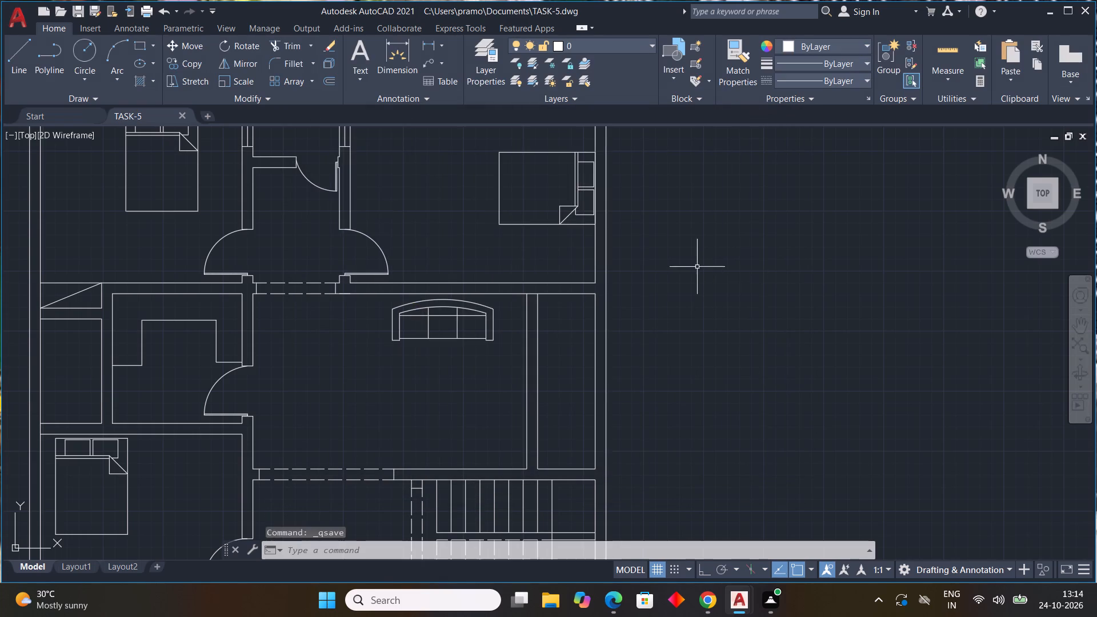
Save the TASK-5 drawing again with the whole floor plan in view.
{"action": "scroll", "coordinate": [691, 301], "scroll_direction": "down", "scroll_amount": 3}
{"action": "key", "text": "ctrl+s"}
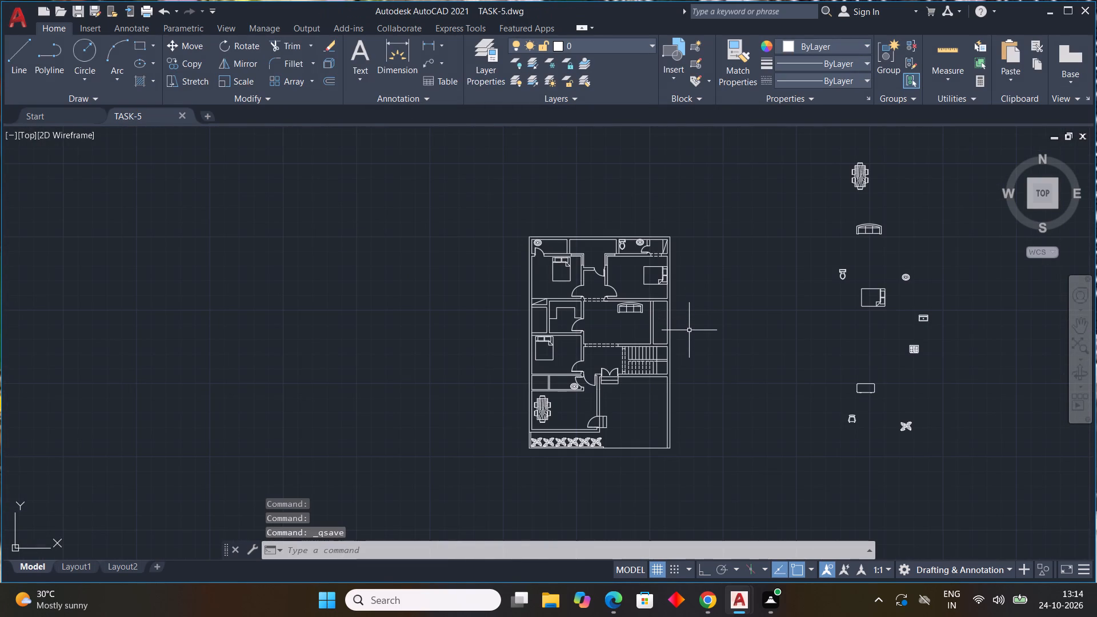
{"action": "key", "text": "ctrl+s"}
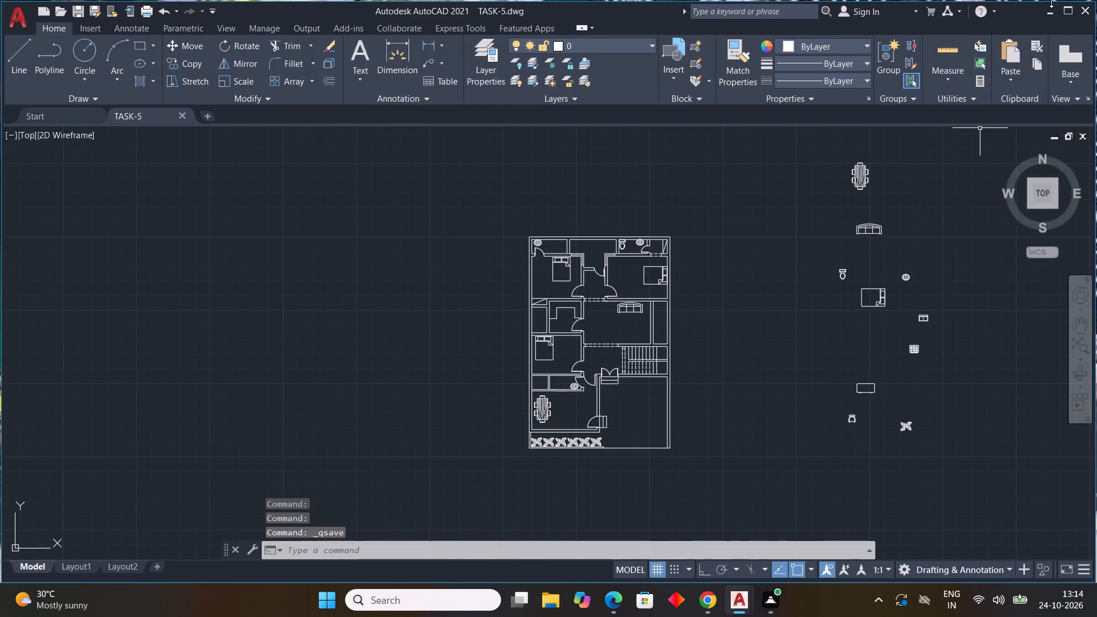
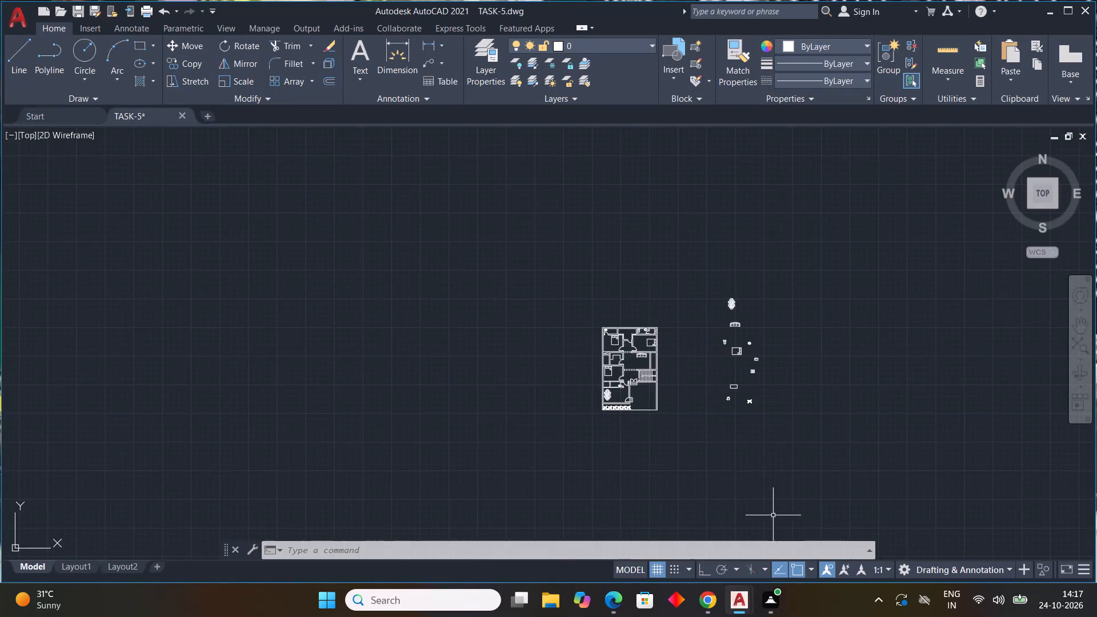
Copy the rectangular coffee table block into the central hall, just below the three-seat sofa.
{"action": "scroll", "coordinate": [631, 346], "scroll_direction": "up", "scroll_amount": 2}
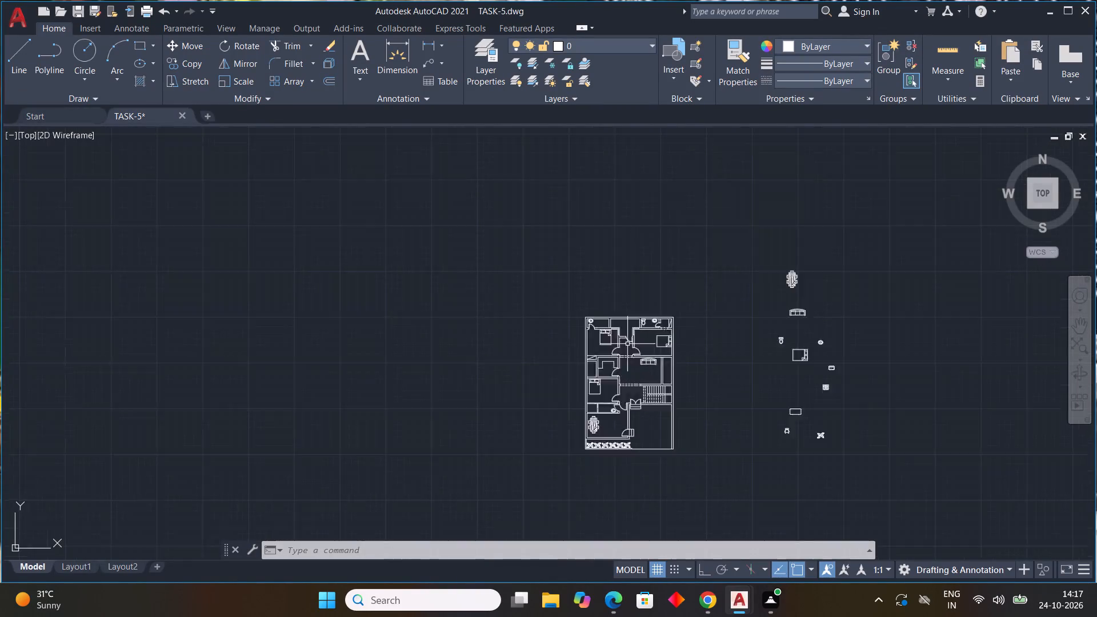
{"action": "scroll", "coordinate": [627, 344], "scroll_direction": "up", "scroll_amount": 1}
{"action": "middle_click_drag", "start_coordinate": [626, 348], "coordinate": [467, 270]}
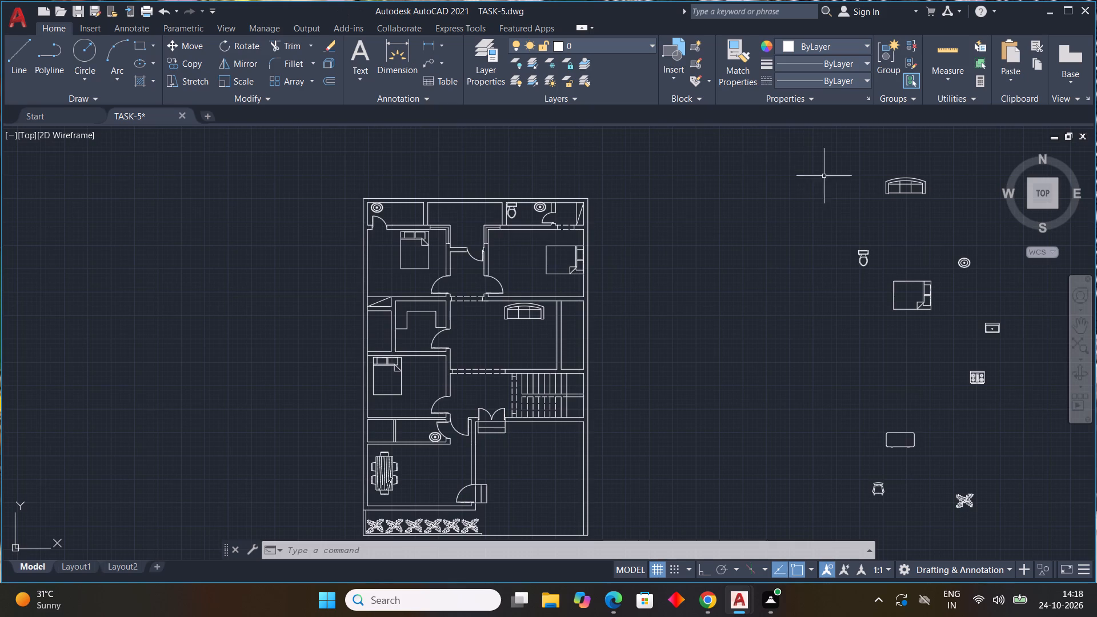
{"action": "scroll", "coordinate": [835, 214], "scroll_direction": "down", "scroll_amount": 1}
{"action": "middle_click_drag", "start_coordinate": [906, 283], "coordinate": [801, 394]}
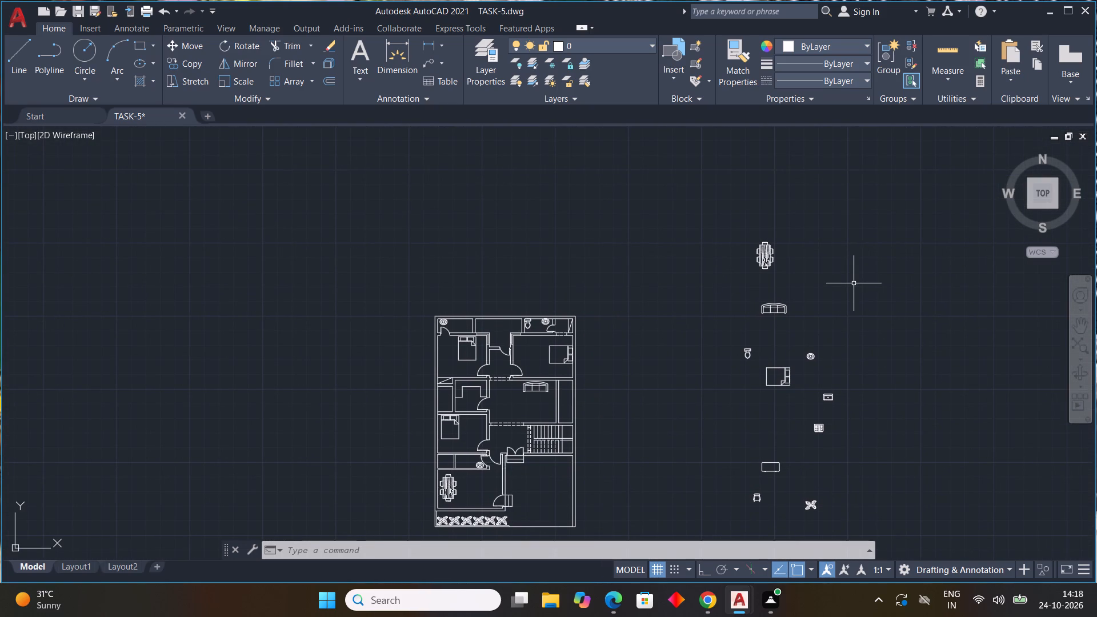
{"action": "middle_click_drag", "start_coordinate": [852, 404], "coordinate": [839, 367]}
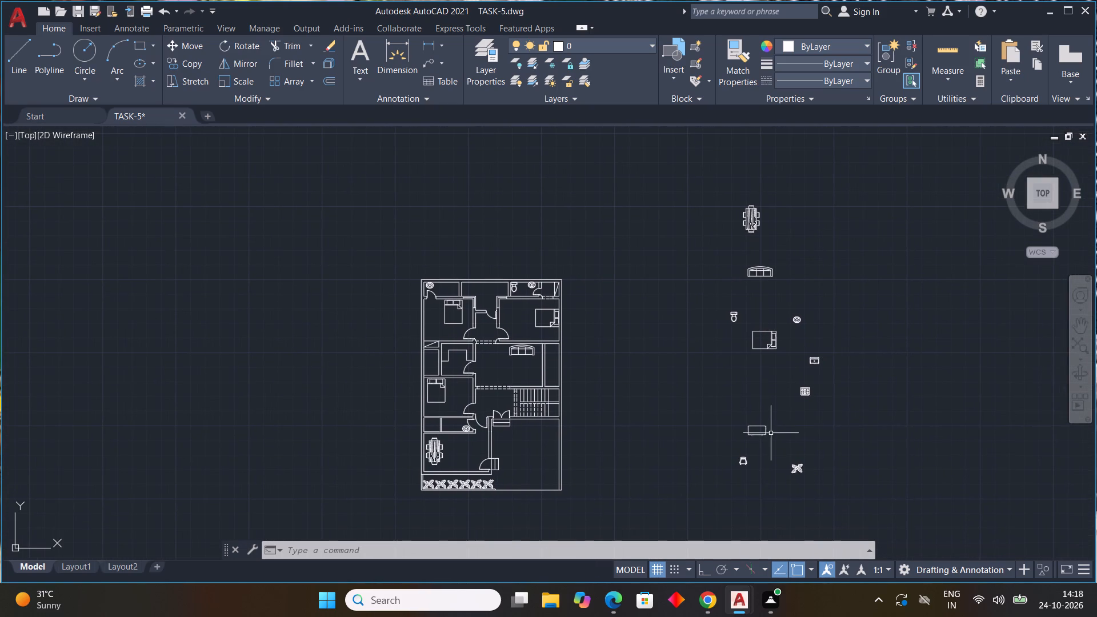
{"action": "middle_click_drag", "start_coordinate": [771, 438], "coordinate": [750, 377]}
{"action": "scroll", "coordinate": [722, 407], "scroll_direction": "up", "scroll_amount": 1}
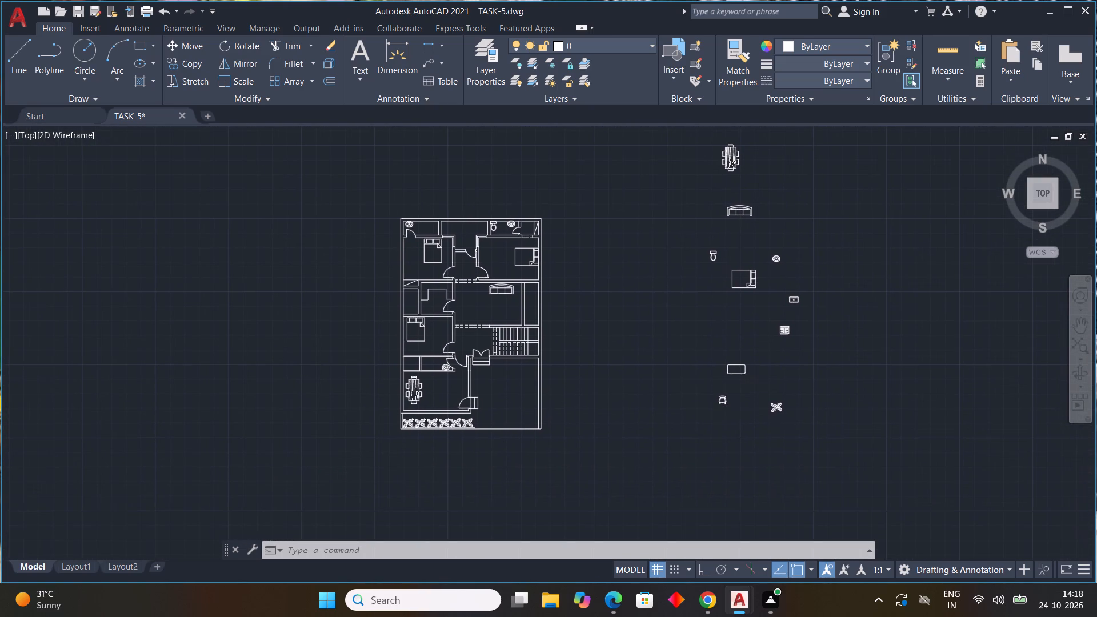
{"action": "scroll", "coordinate": [722, 407], "scroll_direction": "up", "scroll_amount": 1}
{"action": "scroll", "coordinate": [722, 410], "scroll_direction": "down", "scroll_amount": 1}
{"action": "middle_click_drag", "start_coordinate": [723, 411], "coordinate": [784, 436]}
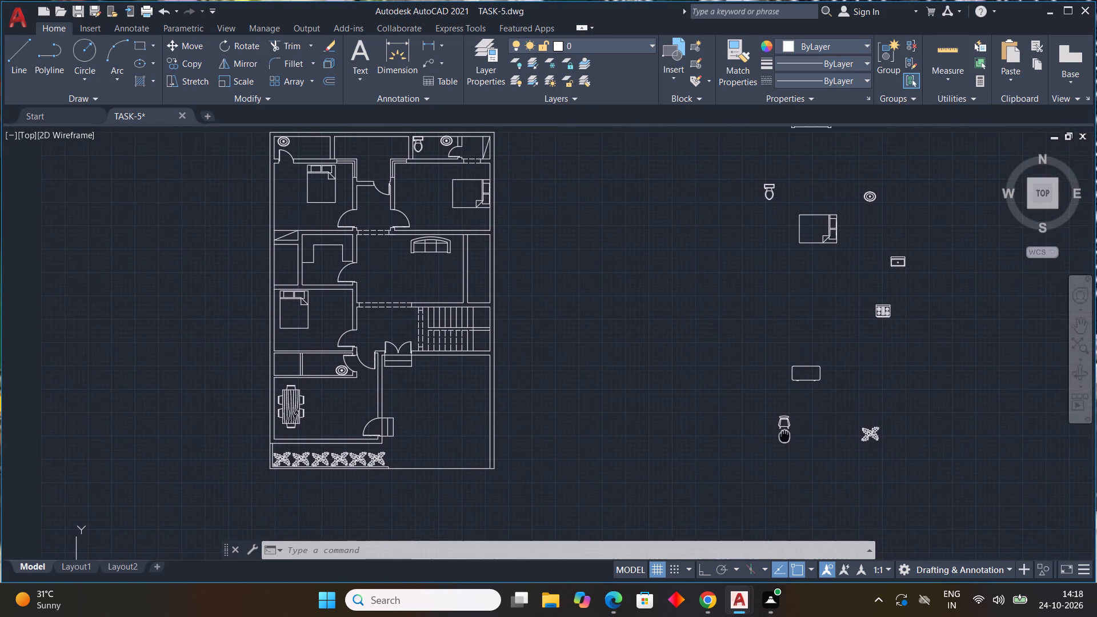
{"action": "middle_click_drag", "start_coordinate": [784, 436], "coordinate": [781, 444]}
{"action": "left_click", "coordinate": [804, 387]}
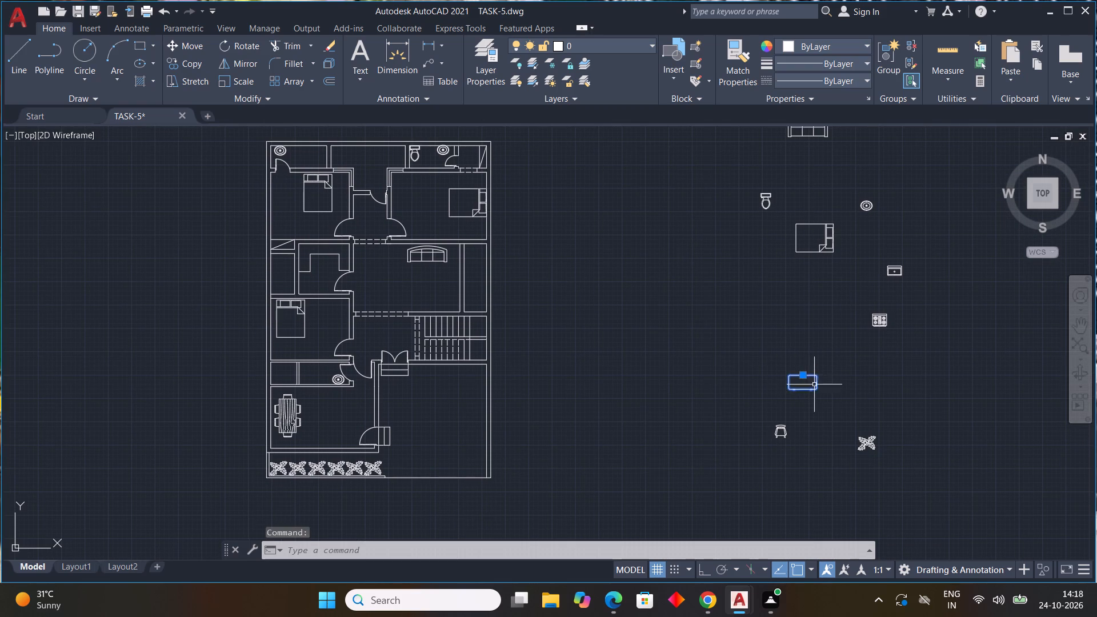
{"action": "type", "text": "CO"}
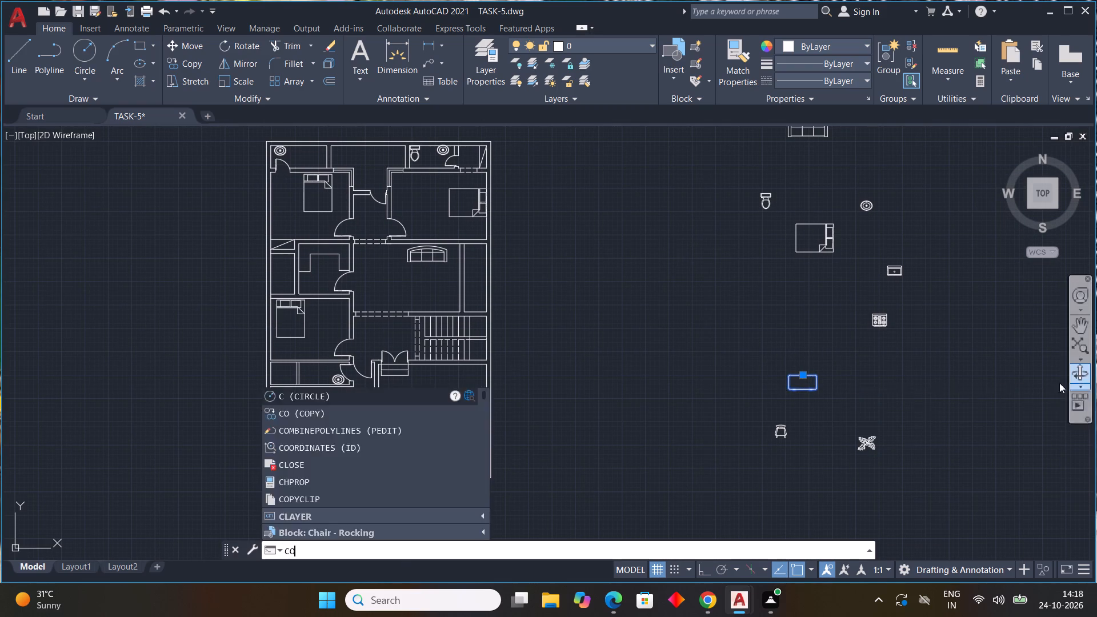
{"action": "key", "text": "space"}
{"action": "left_click", "coordinate": [818, 389]}
{"action": "middle_click_drag", "start_coordinate": [476, 351], "coordinate": [642, 400]}
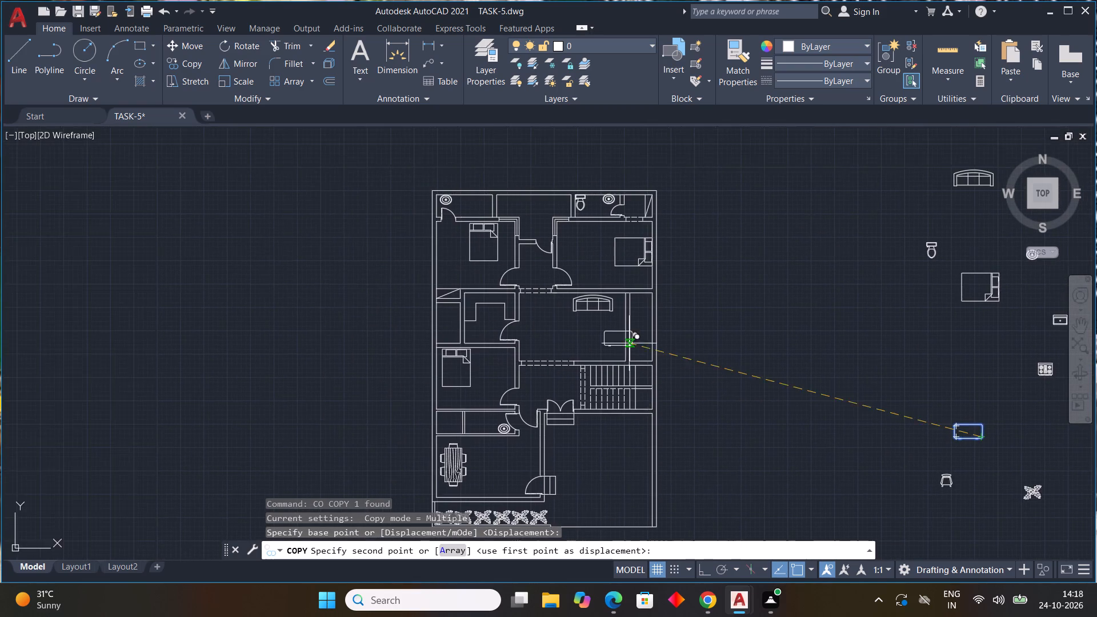
{"action": "scroll", "coordinate": [617, 336], "scroll_direction": "up", "scroll_amount": 3}
{"action": "left_click", "coordinate": [581, 314]}
{"action": "scroll", "coordinate": [600, 340], "scroll_direction": "down", "scroll_amount": 4}
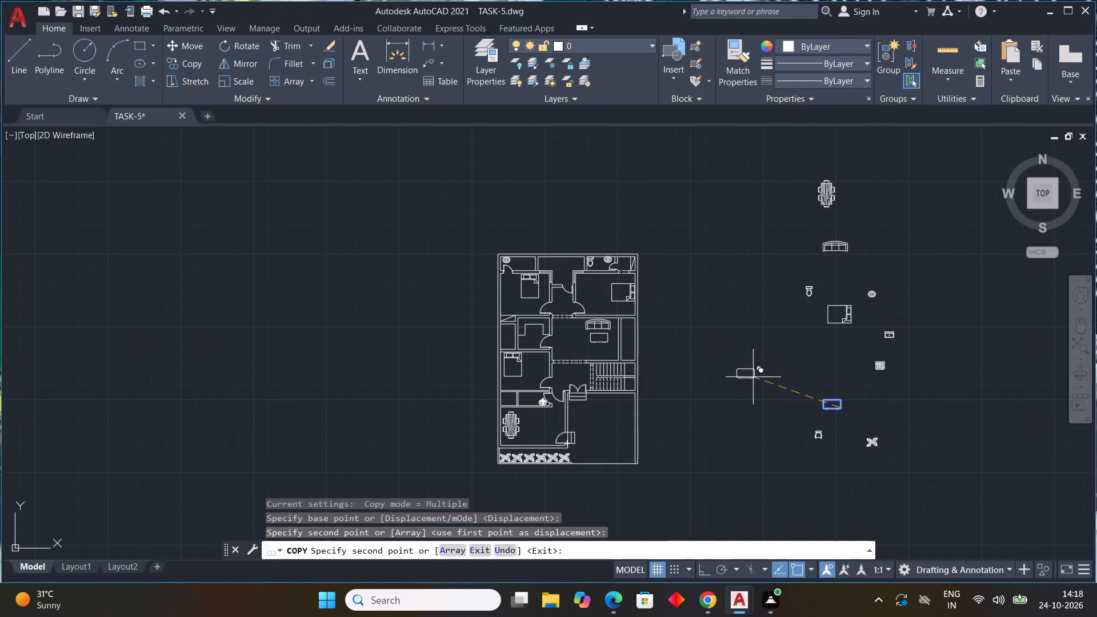
{"action": "key", "text": "Escape"}
{"action": "key", "text": "Escape"}
Rotate the original three-seat sofa block beside the floor plan by half a turn, so its back faces south.
{"action": "middle_click_drag", "start_coordinate": [839, 343], "coordinate": [734, 411]}
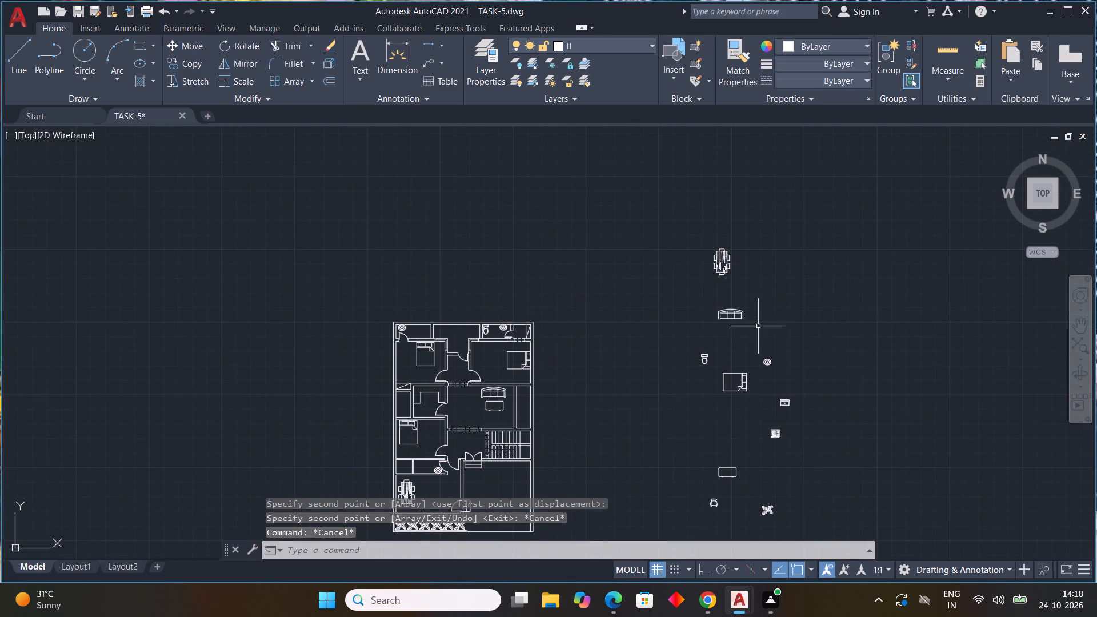
{"action": "left_click_drag", "start_coordinate": [761, 306], "coordinate": [745, 306]}
{"action": "left_click", "coordinate": [695, 321]}
{"action": "type", "text": "RO"}
{"action": "key", "text": "space"}
{"action": "left_click_drag", "start_coordinate": [745, 311], "coordinate": [746, 318]}
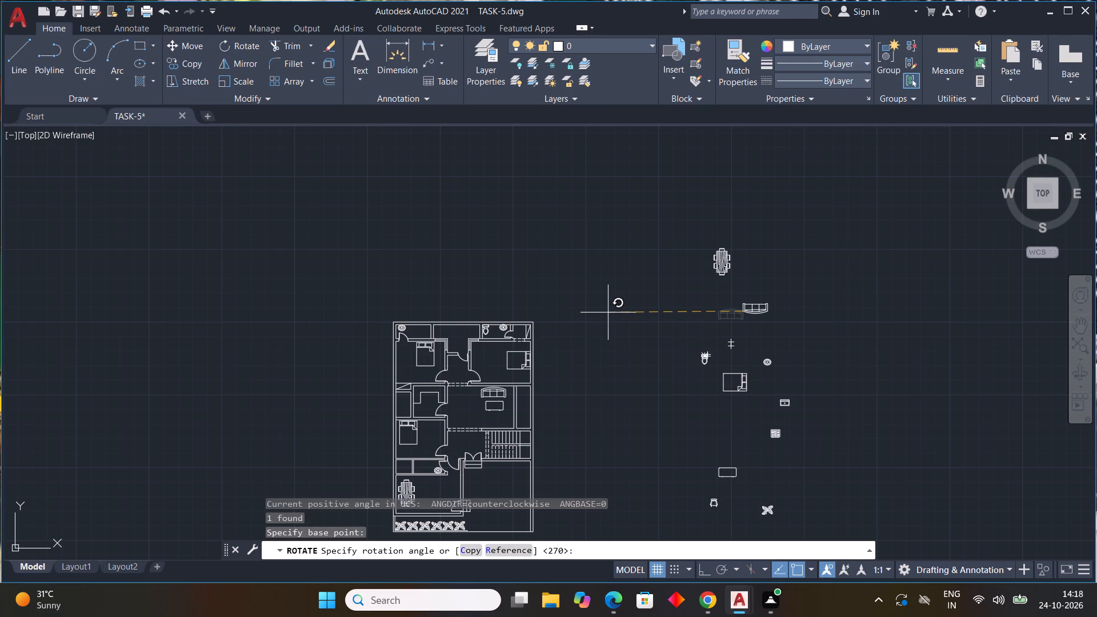
{"action": "left_click", "coordinate": [608, 312]}
Copy the rotated three-seat sofa into the dining table room, against the south wall between the table and the door.
{"action": "left_click", "coordinate": [746, 307]}
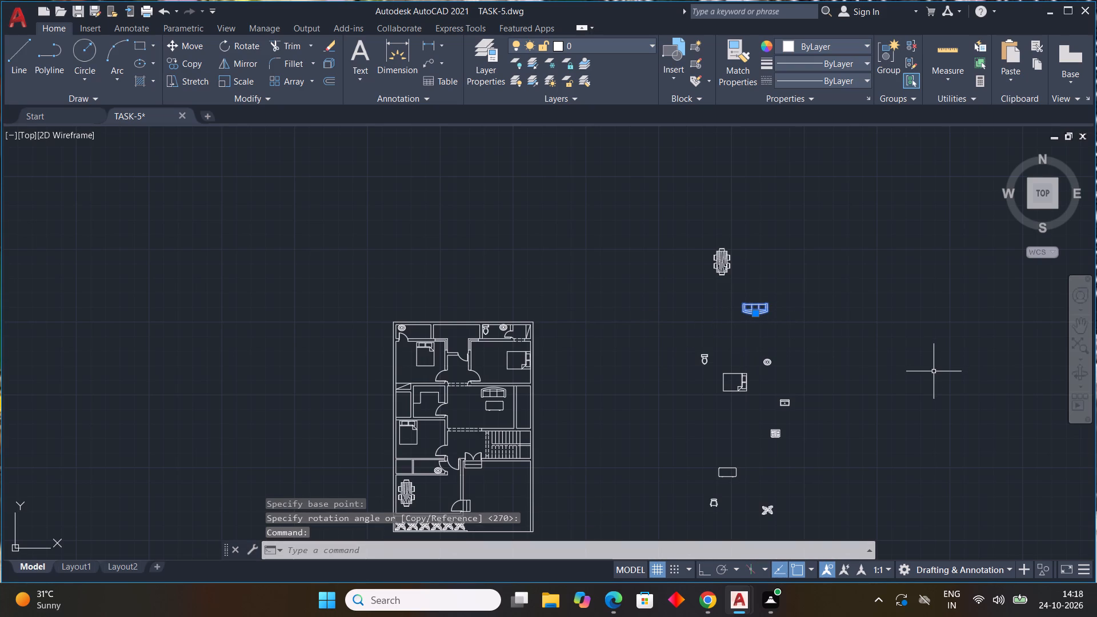
{"action": "key", "text": "c"}
{"action": "key", "text": "o"}
{"action": "key", "text": "space"}
{"action": "left_click_drag", "start_coordinate": [748, 307], "coordinate": [725, 330]}
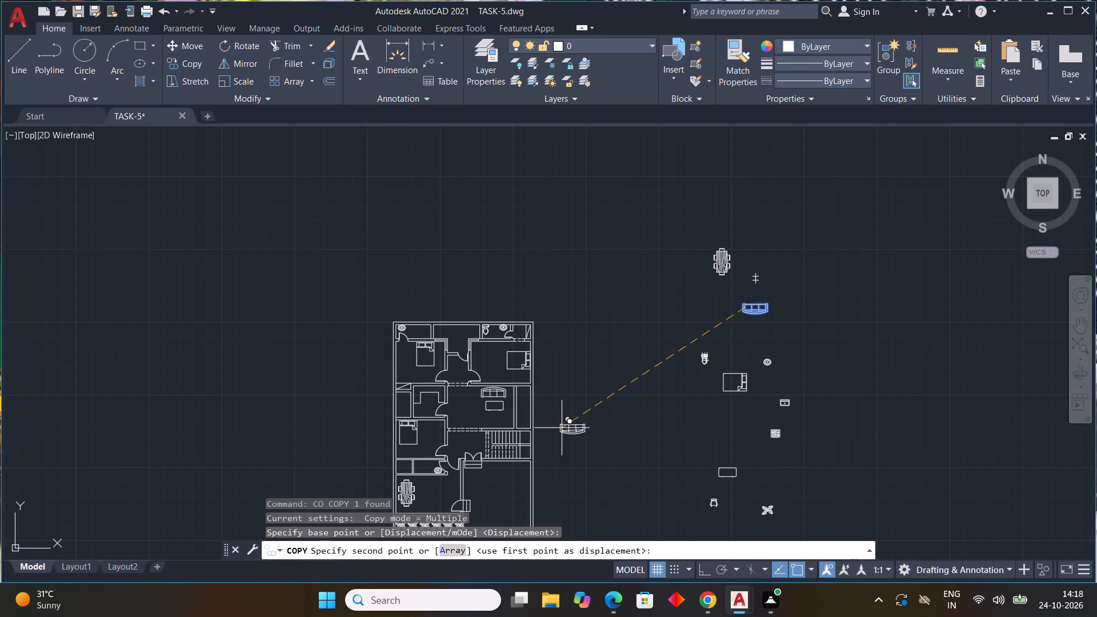
{"action": "middle_click_drag", "start_coordinate": [508, 475], "coordinate": [580, 358]}
{"action": "scroll", "coordinate": [486, 398], "scroll_direction": "up", "scroll_amount": 4}
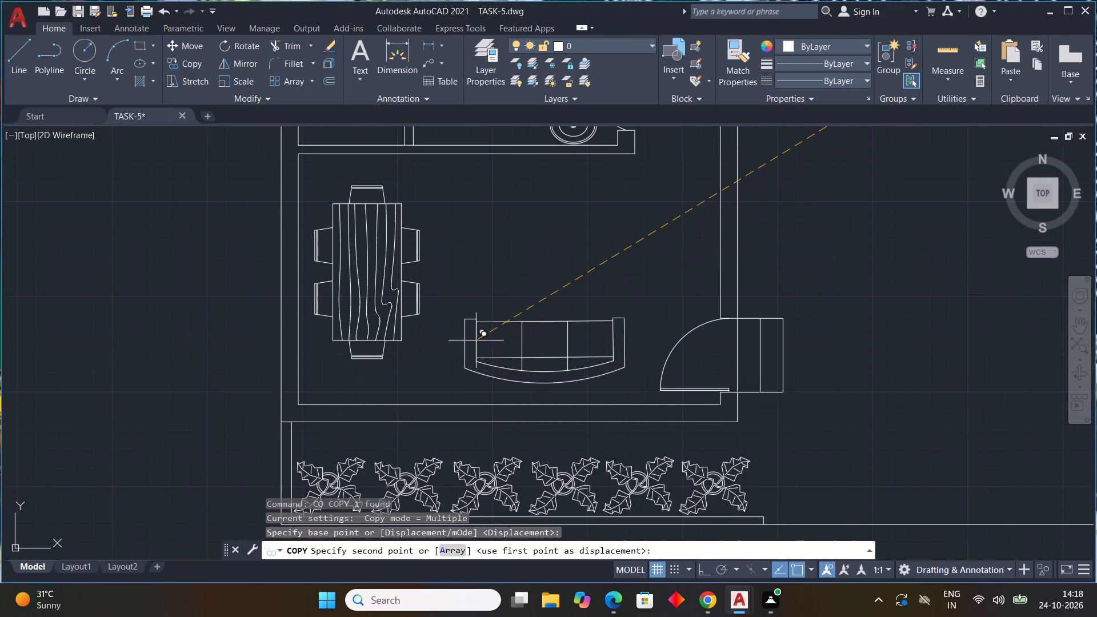
{"action": "left_click", "coordinate": [475, 354]}
{"action": "key", "text": "Escape"}
Copy the coffee table block into the dining table room, just above the rotated sofa.
{"action": "scroll", "coordinate": [672, 352], "scroll_direction": "down", "scroll_amount": 4}
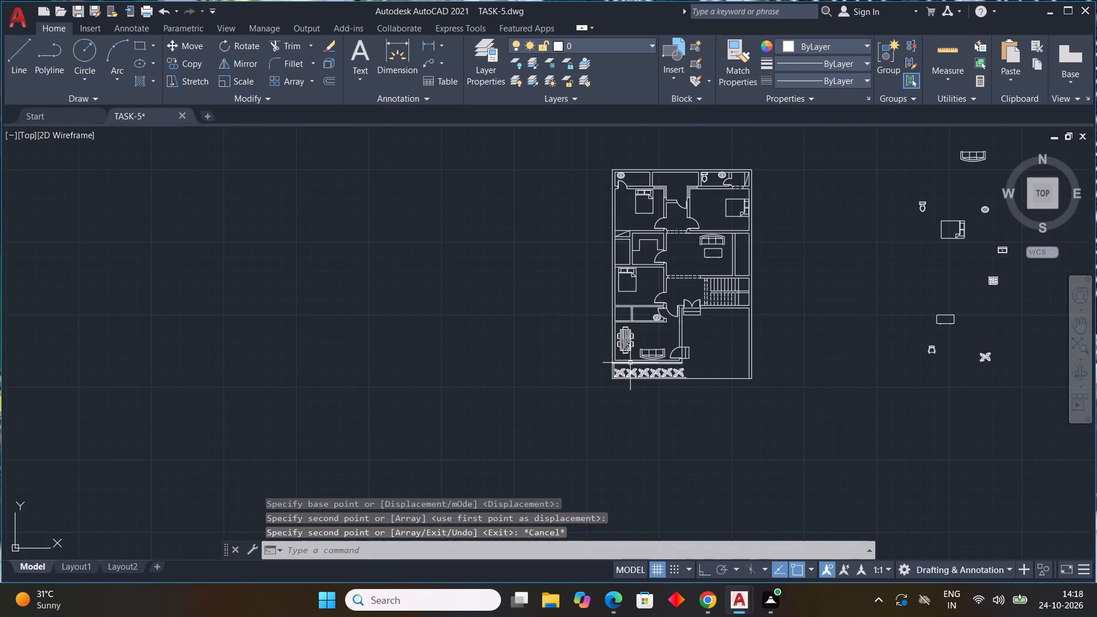
{"action": "middle_click_drag", "start_coordinate": [772, 324], "coordinate": [653, 400]}
{"action": "left_click", "coordinate": [821, 395]}
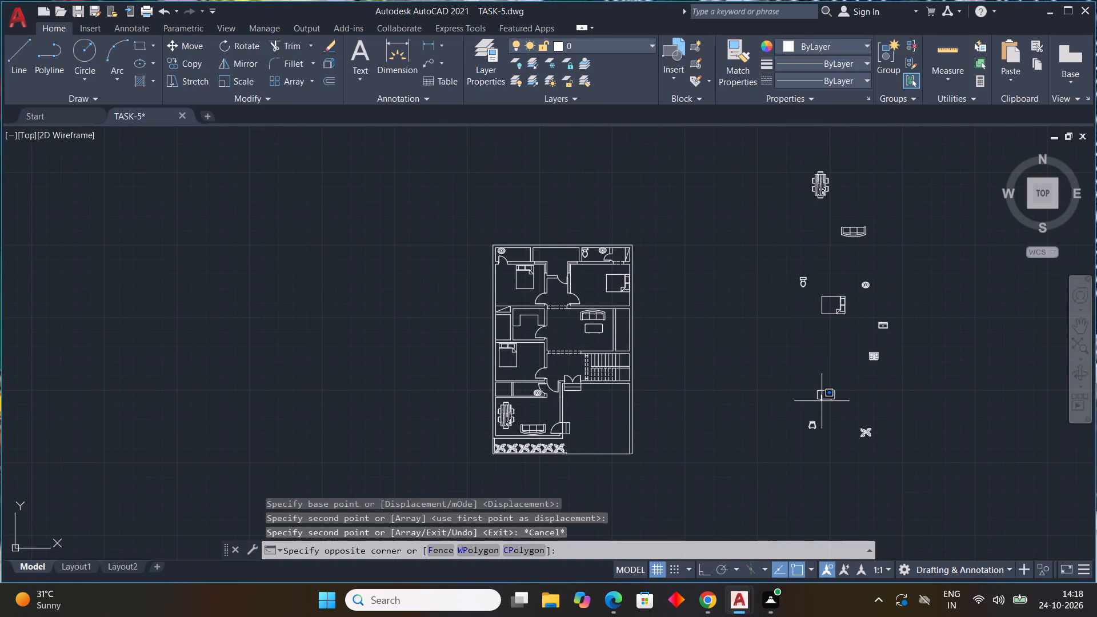
{"action": "left_click", "coordinate": [823, 402]}
{"action": "left_click_drag", "start_coordinate": [831, 379], "coordinate": [823, 384]}
{"action": "left_click", "coordinate": [808, 394]}
{"action": "key", "text": "c"}
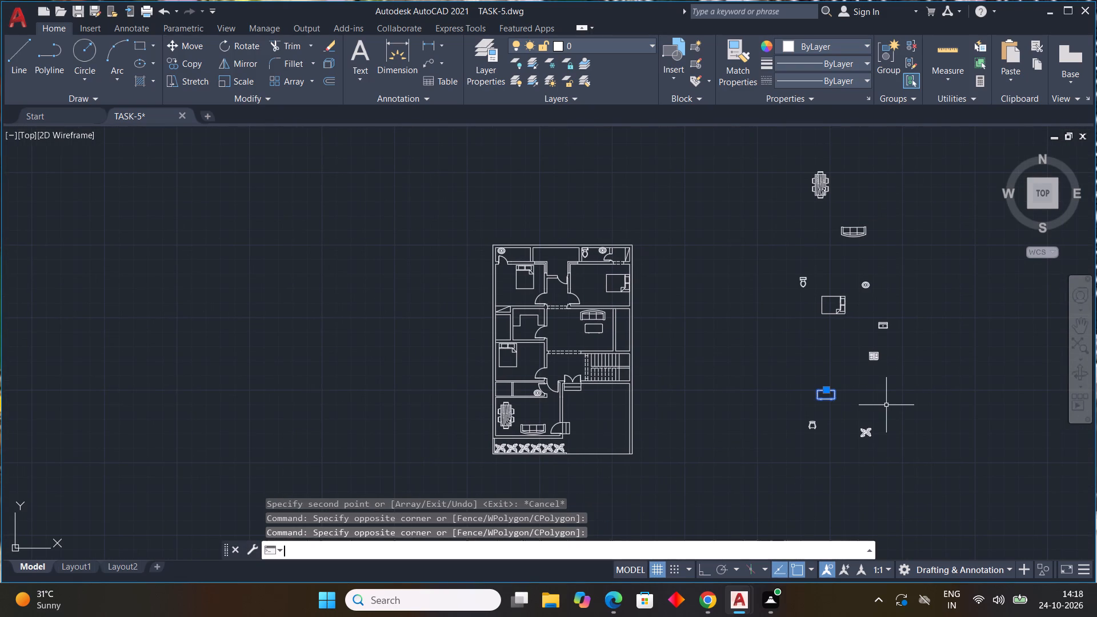
{"action": "key", "text": "o"}
{"action": "key", "text": "space"}
{"action": "left_click_drag", "start_coordinate": [835, 398], "coordinate": [820, 398]}
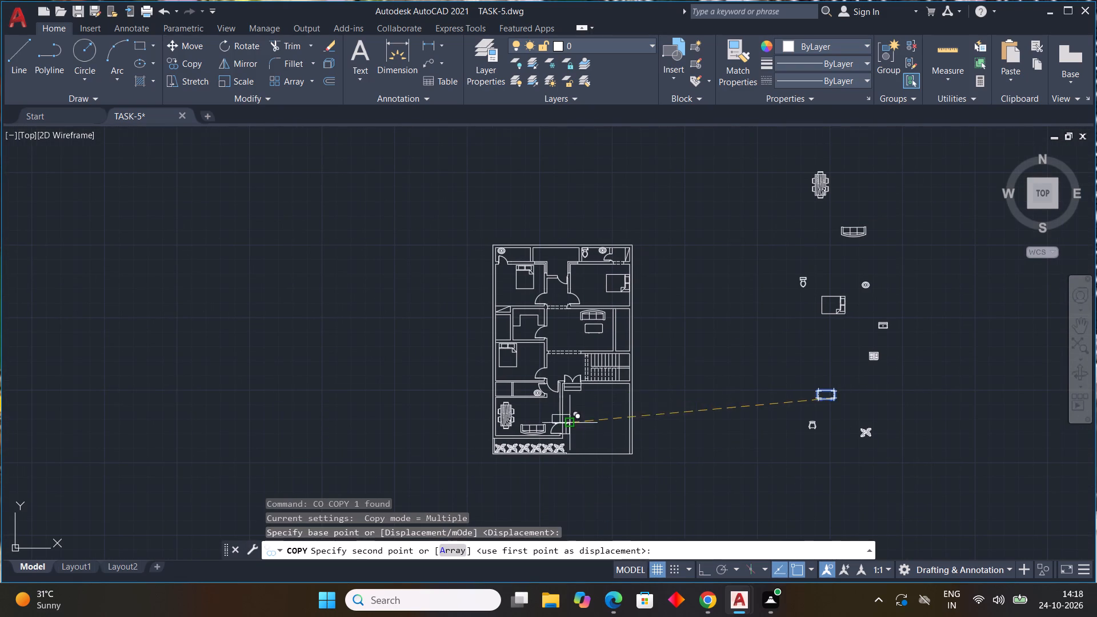
{"action": "scroll", "coordinate": [567, 423], "scroll_direction": "up", "scroll_amount": 3}
{"action": "left_click", "coordinate": [471, 399]}
{"action": "key", "text": "Escape"}
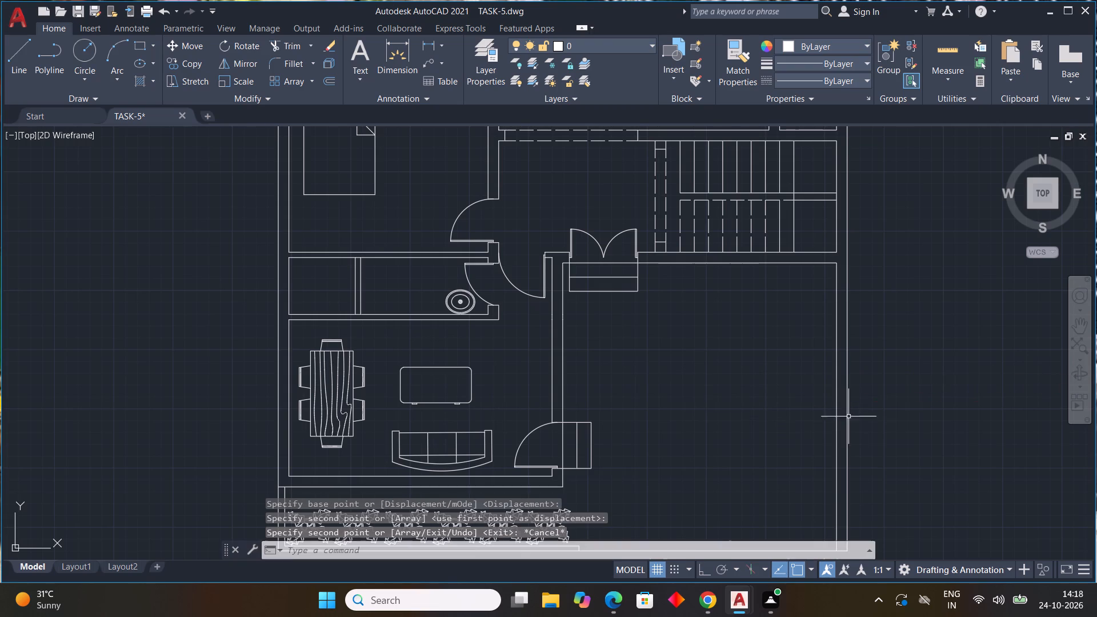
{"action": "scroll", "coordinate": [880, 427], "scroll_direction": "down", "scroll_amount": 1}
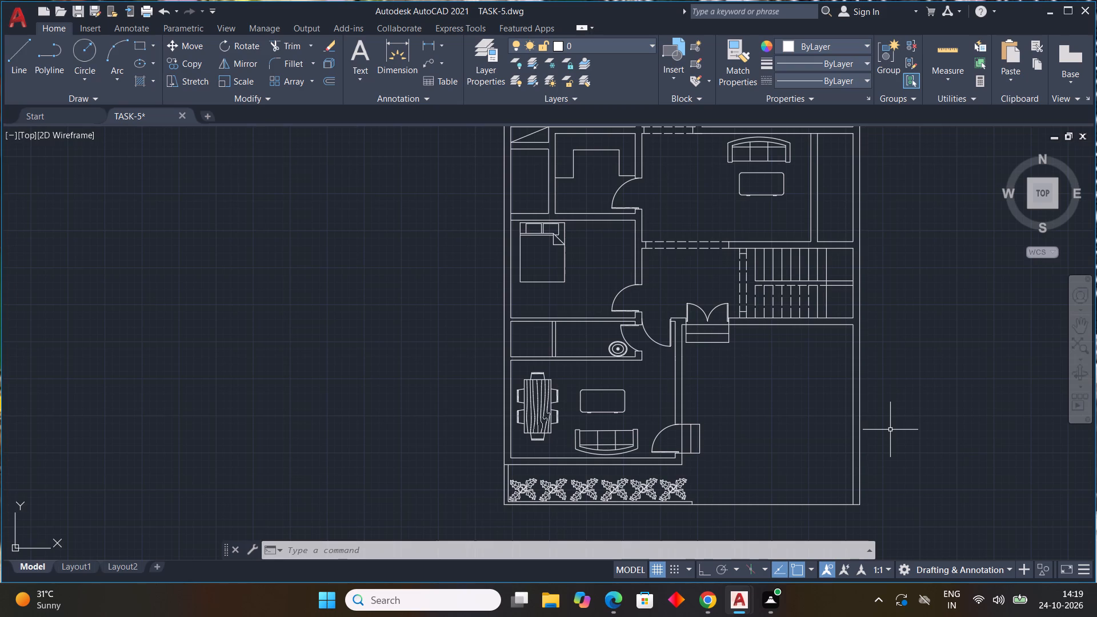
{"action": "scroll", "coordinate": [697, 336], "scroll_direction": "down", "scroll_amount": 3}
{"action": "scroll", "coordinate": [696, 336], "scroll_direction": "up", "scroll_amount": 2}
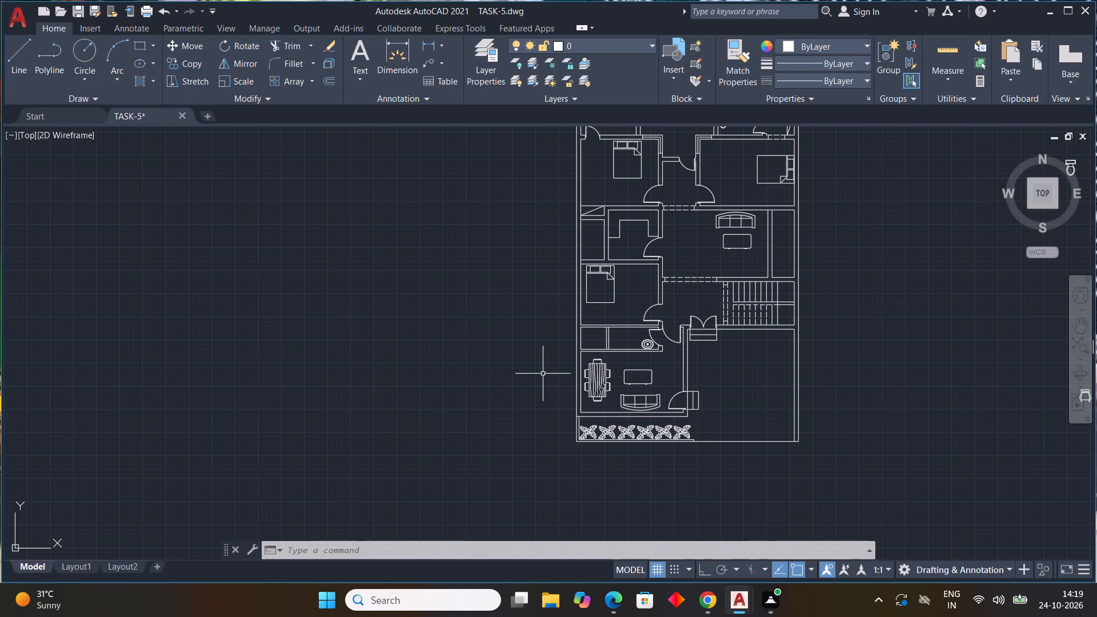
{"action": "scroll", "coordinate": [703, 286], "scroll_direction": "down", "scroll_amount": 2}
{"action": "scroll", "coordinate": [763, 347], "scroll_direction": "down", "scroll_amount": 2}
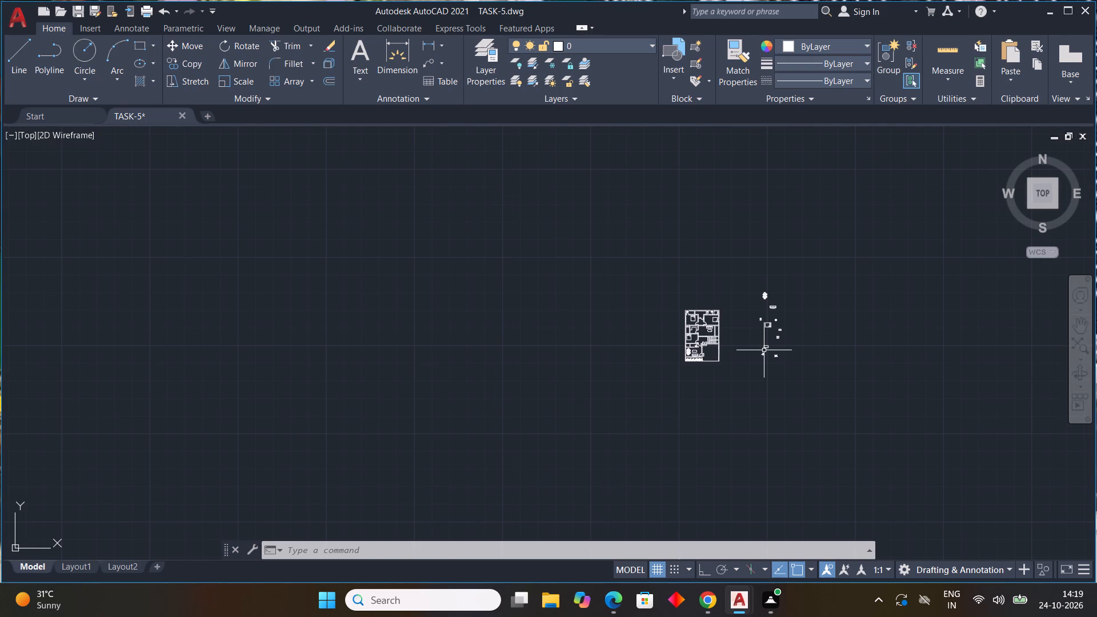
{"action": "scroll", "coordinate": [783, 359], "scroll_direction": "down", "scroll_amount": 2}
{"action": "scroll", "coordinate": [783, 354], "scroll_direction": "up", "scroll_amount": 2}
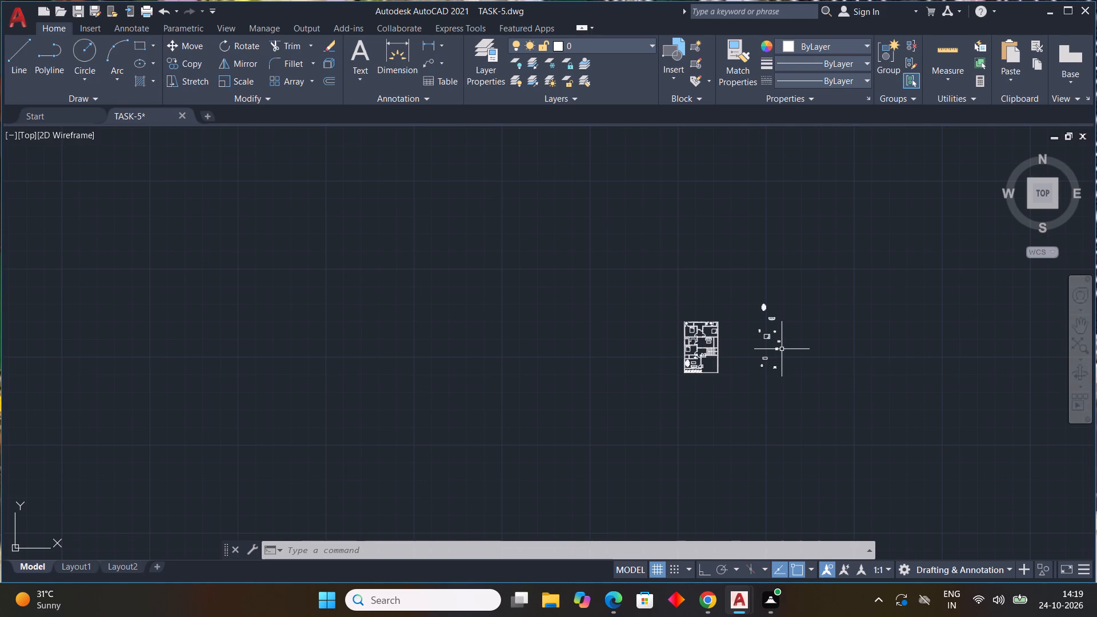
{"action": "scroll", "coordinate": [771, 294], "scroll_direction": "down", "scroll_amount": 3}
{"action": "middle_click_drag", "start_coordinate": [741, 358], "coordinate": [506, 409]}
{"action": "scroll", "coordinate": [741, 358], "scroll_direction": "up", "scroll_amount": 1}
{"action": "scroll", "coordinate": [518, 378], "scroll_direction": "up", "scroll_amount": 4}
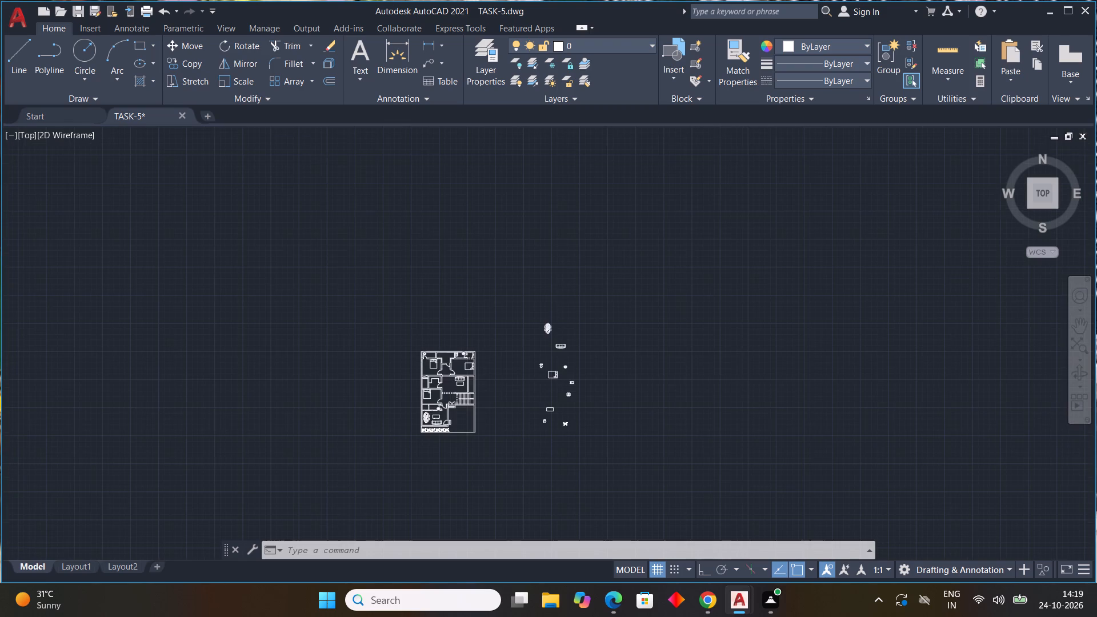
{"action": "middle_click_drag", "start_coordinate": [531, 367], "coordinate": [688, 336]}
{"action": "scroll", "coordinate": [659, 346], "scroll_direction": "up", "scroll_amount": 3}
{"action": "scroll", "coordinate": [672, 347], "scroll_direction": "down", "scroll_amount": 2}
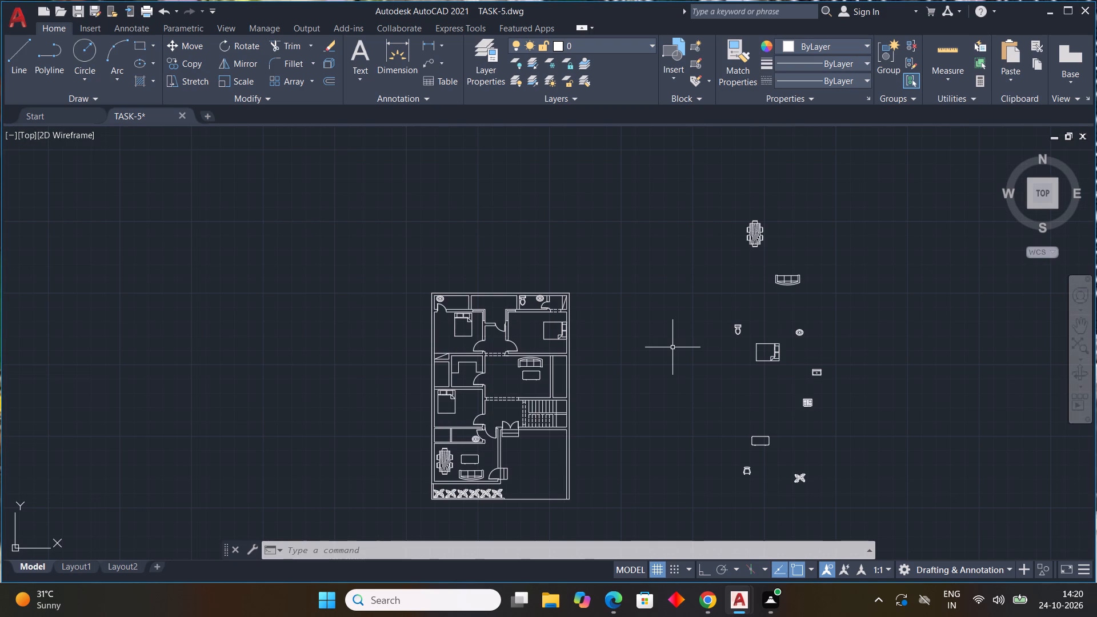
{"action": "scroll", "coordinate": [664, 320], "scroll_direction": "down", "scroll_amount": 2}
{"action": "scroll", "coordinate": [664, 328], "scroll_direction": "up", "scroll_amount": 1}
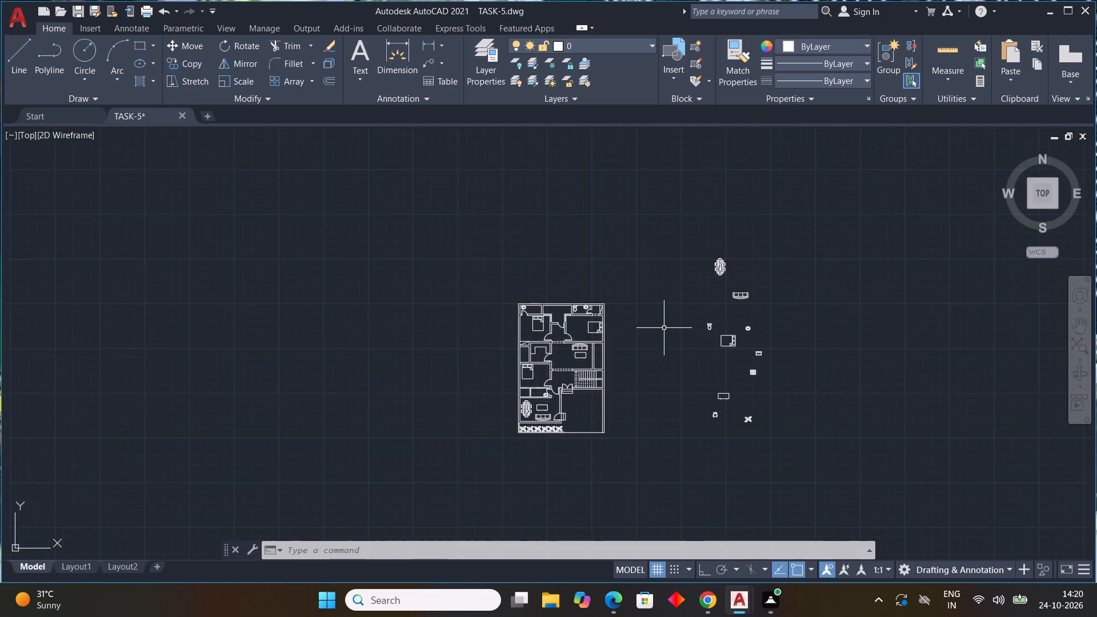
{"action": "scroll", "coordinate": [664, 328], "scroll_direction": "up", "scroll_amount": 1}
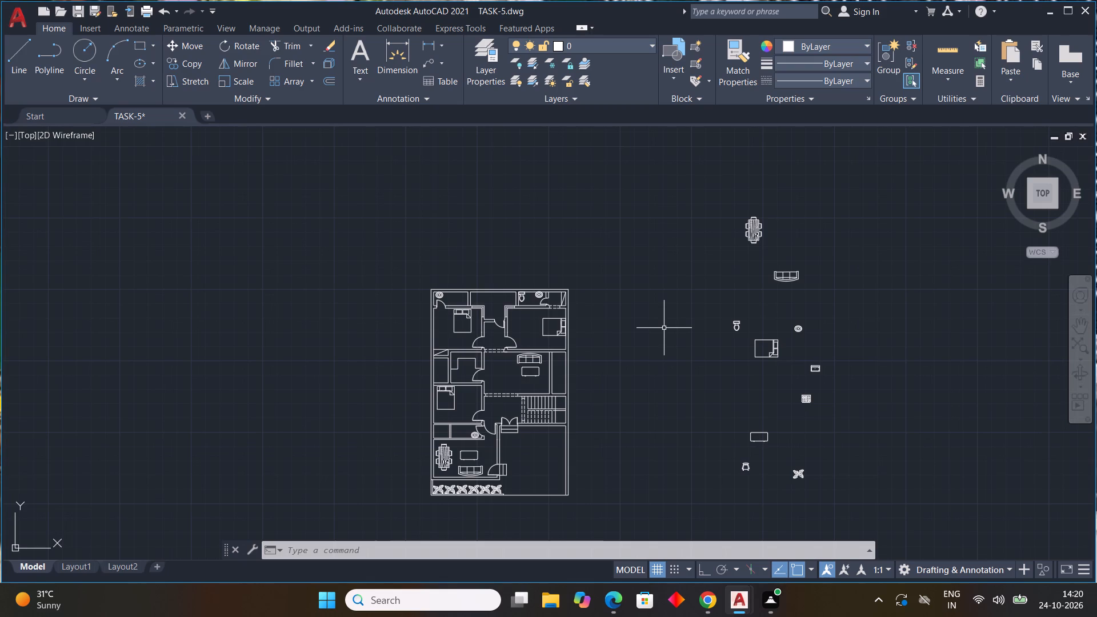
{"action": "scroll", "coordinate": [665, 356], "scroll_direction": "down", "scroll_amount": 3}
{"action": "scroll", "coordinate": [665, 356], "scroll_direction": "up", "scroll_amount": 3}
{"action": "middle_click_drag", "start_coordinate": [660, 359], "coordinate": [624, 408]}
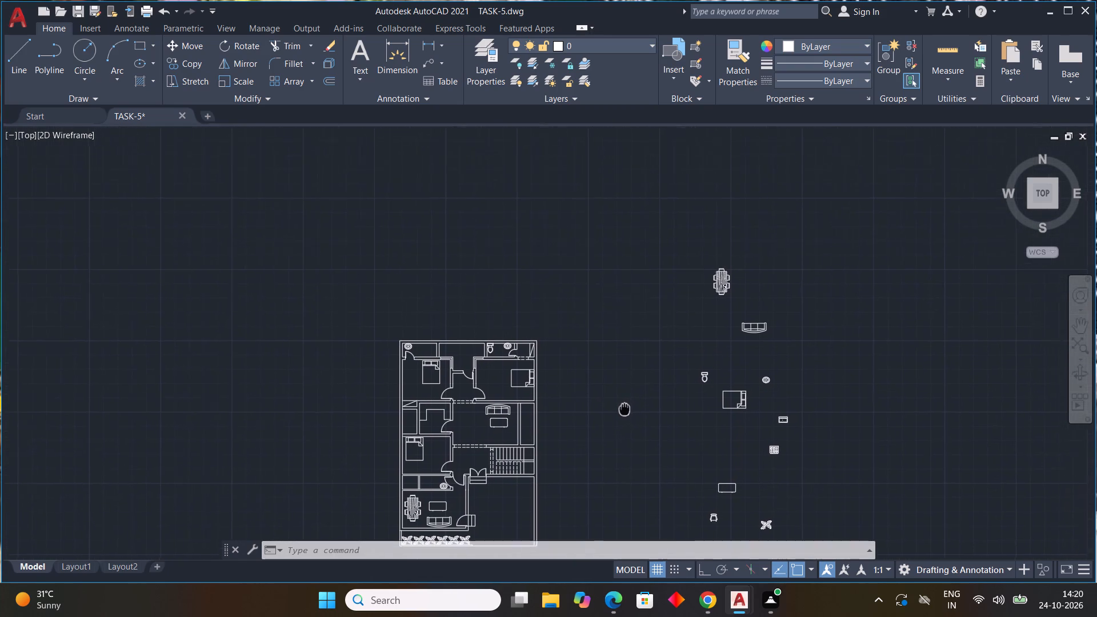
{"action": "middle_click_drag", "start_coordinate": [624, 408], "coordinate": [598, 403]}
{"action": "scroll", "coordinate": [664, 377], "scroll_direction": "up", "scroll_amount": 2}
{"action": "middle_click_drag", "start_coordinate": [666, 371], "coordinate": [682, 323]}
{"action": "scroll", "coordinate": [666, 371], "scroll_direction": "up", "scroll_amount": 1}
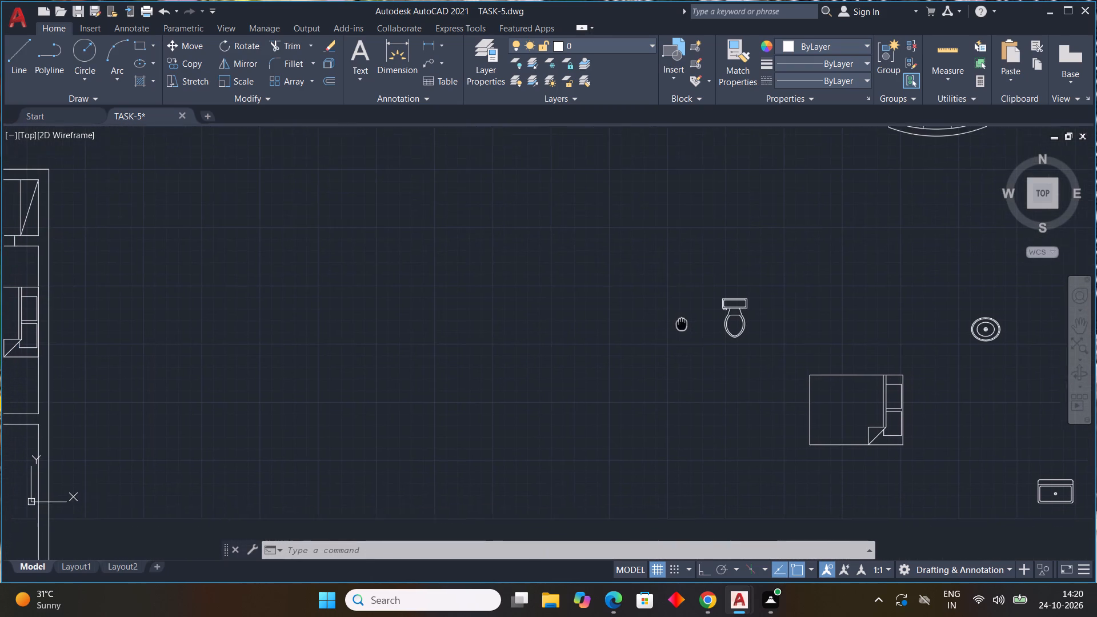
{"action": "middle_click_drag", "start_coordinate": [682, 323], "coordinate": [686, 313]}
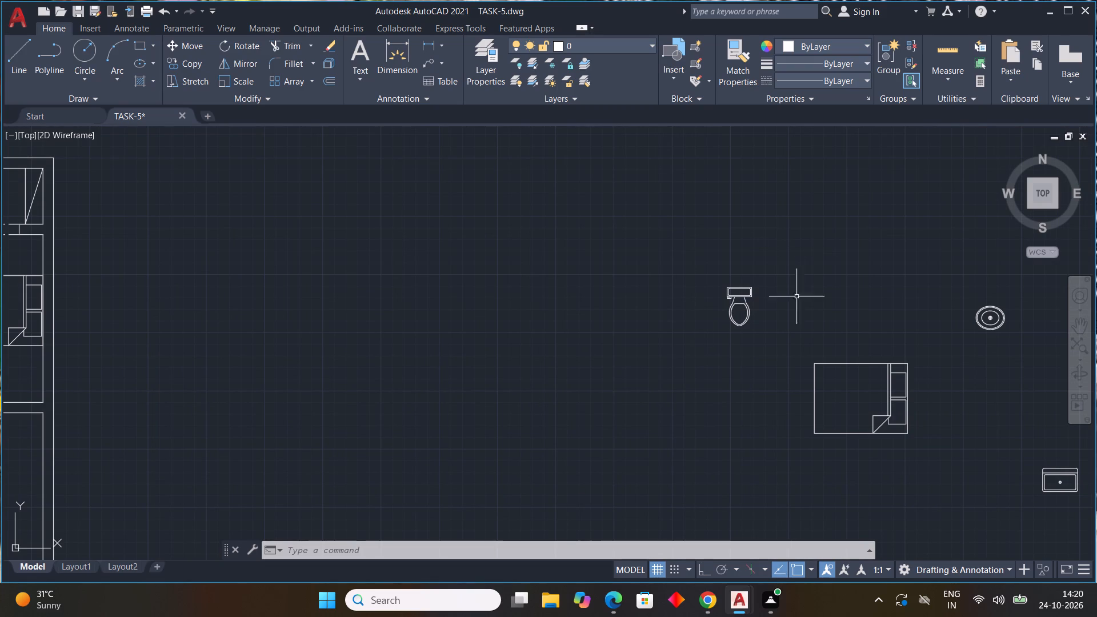
Copy the four-burner stove block into the kitchen, against the middle of the north wall above the counter.
{"action": "scroll", "coordinate": [779, 305], "scroll_direction": "down", "scroll_amount": 3}
{"action": "middle_click_drag", "start_coordinate": [779, 305], "coordinate": [885, 353]}
{"action": "middle_click", "coordinate": [885, 353]}
{"action": "middle_click_drag", "start_coordinate": [885, 430], "coordinate": [904, 325]}
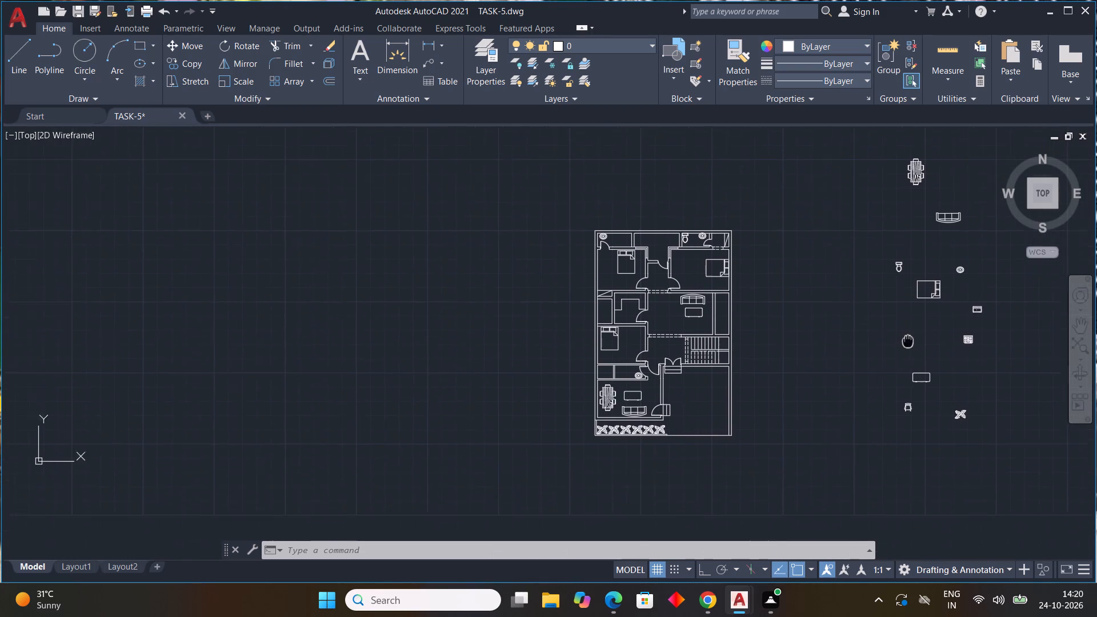
{"action": "middle_click_drag", "start_coordinate": [904, 325], "coordinate": [902, 319]}
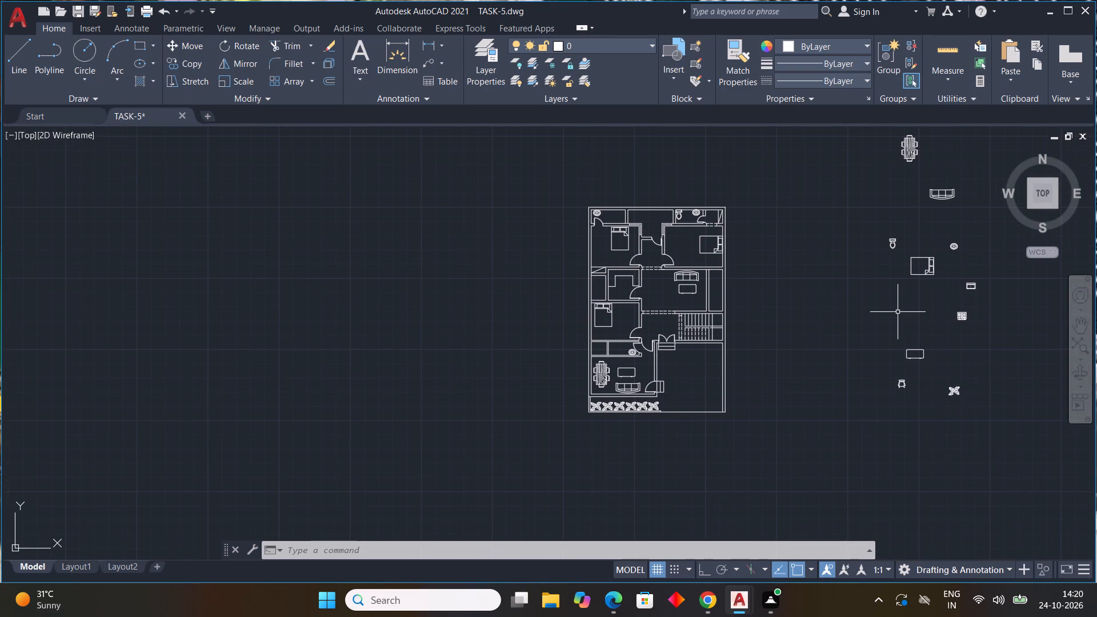
{"action": "middle_click_drag", "start_coordinate": [877, 295], "coordinate": [782, 285]}
{"action": "scroll", "coordinate": [782, 285], "scroll_direction": "up", "scroll_amount": 1}
{"action": "left_click", "coordinate": [918, 320]}
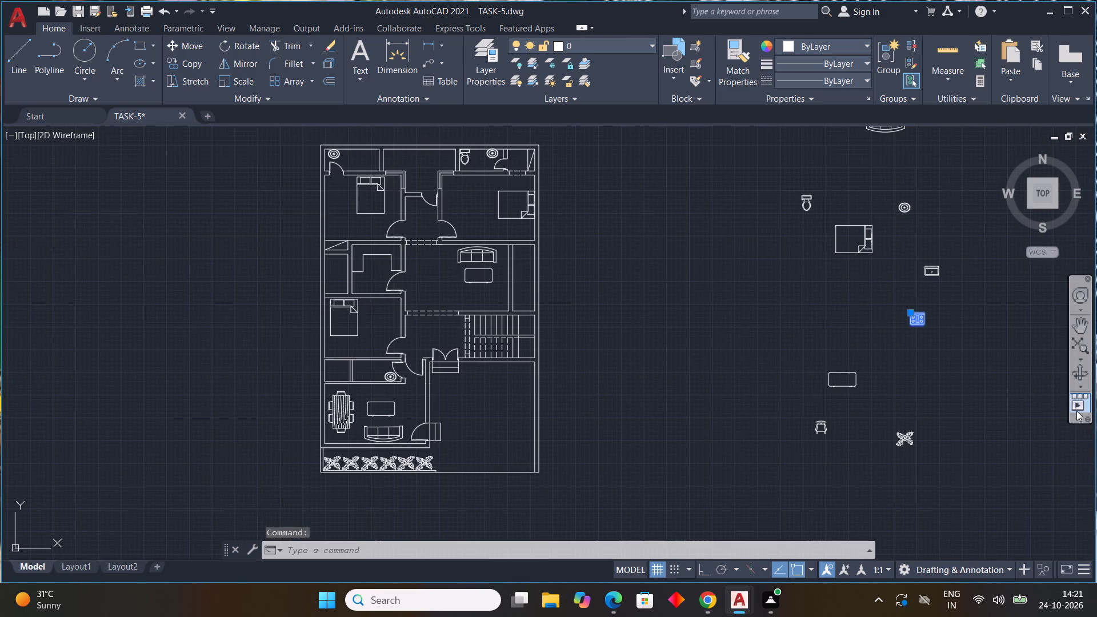
{"action": "key", "text": "c"}
{"action": "key", "text": "o"}
{"action": "key", "text": "space"}
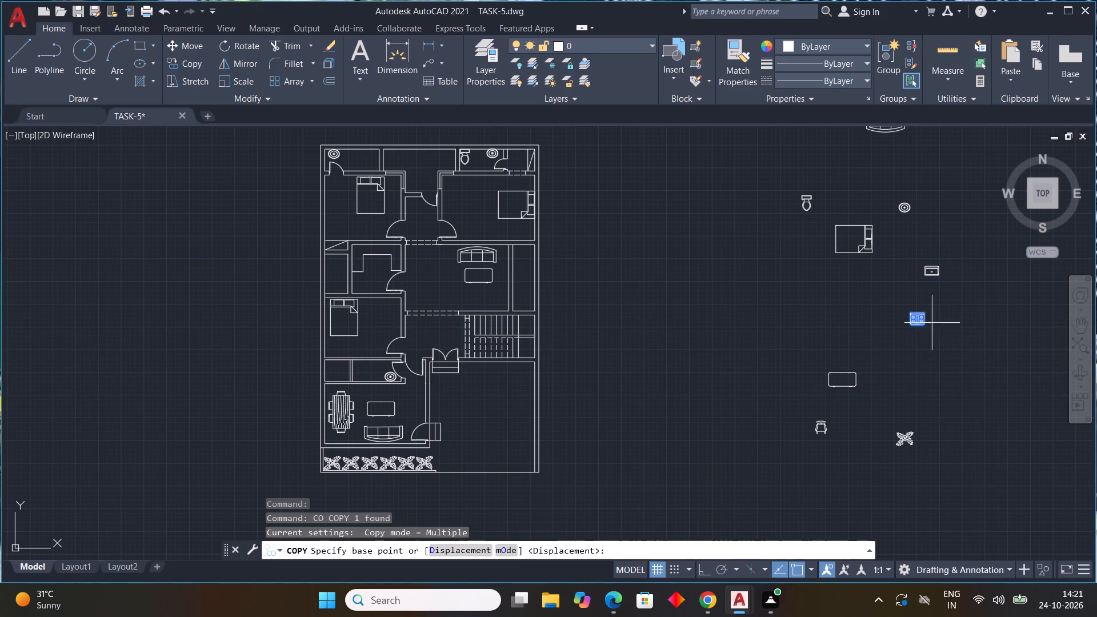
{"action": "left_click", "coordinate": [919, 315]}
{"action": "middle_click_drag", "start_coordinate": [394, 230], "coordinate": [559, 307]}
{"action": "scroll", "coordinate": [542, 330], "scroll_direction": "up", "scroll_amount": 5}
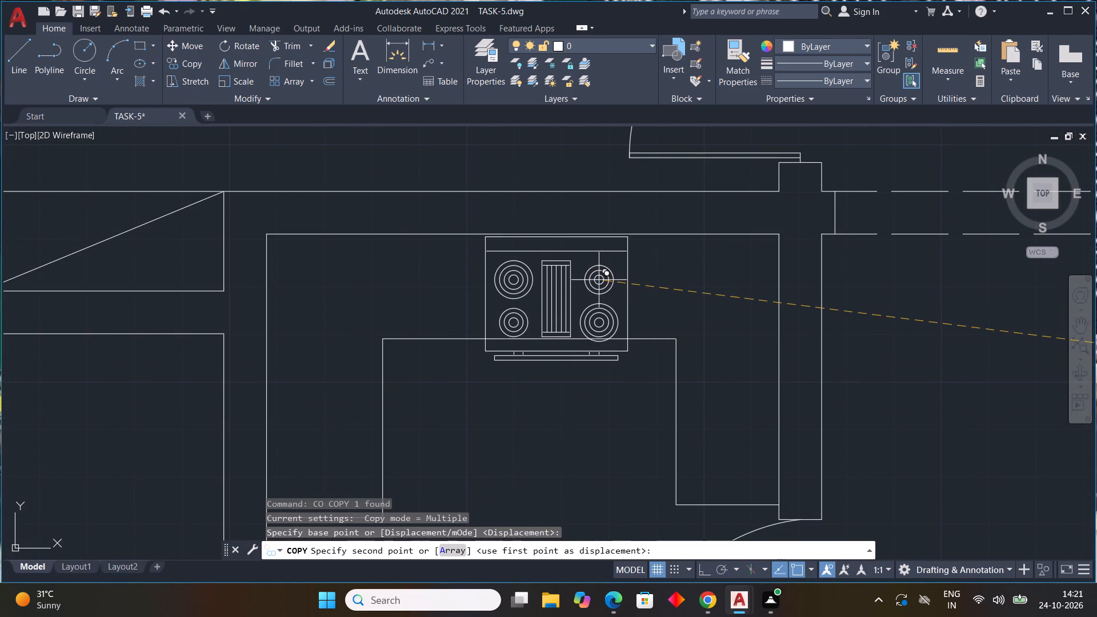
{"action": "left_click", "coordinate": [600, 277]}
{"action": "scroll", "coordinate": [769, 318], "scroll_direction": "down", "scroll_amount": 4}
{"action": "key", "text": "Escape"}
Replace the north counter's front edge with a line slightly further south, below the stove, joining the two side counter edges.
{"action": "middle_click_drag", "start_coordinate": [841, 327], "coordinate": [786, 305]}
{"action": "scroll", "coordinate": [677, 287], "scroll_direction": "up", "scroll_amount": 4}
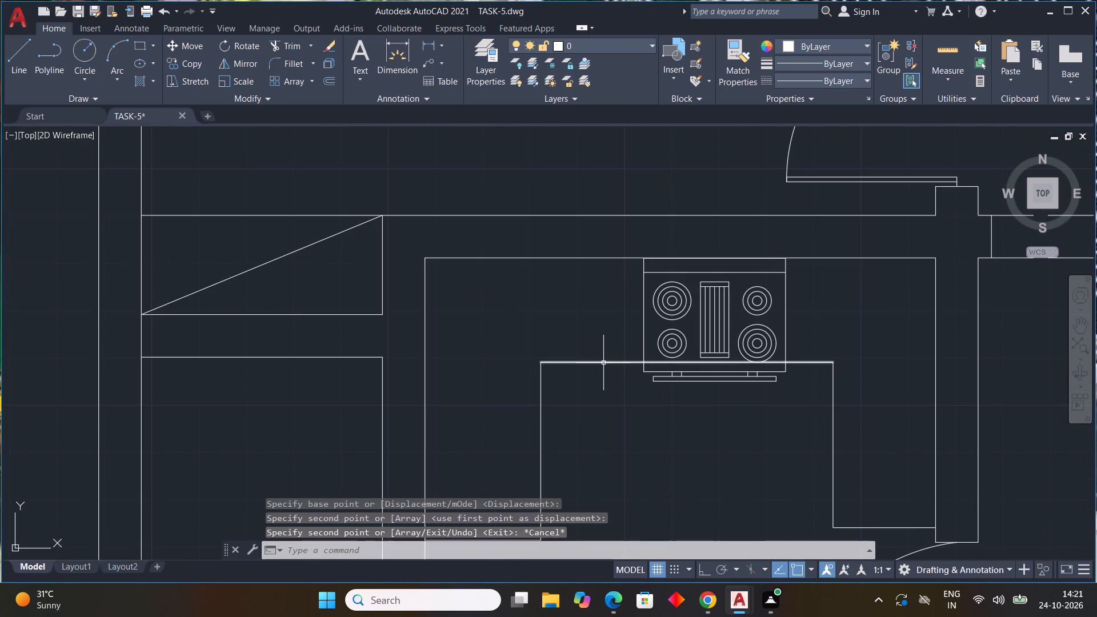
{"action": "left_click", "coordinate": [603, 363]}
{"action": "key", "text": "Delete"}
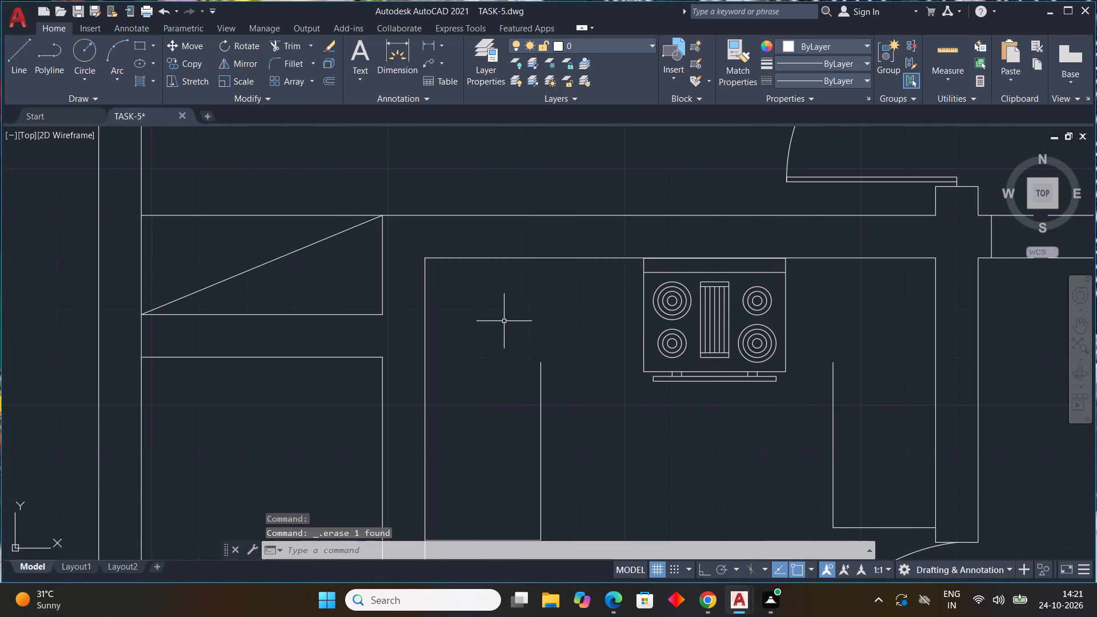
{"action": "type", "text": "L"}
{"action": "key", "text": "space"}
{"action": "left_click_drag", "start_coordinate": [542, 396], "coordinate": [549, 395]}
{"action": "left_click", "coordinate": [835, 398]}
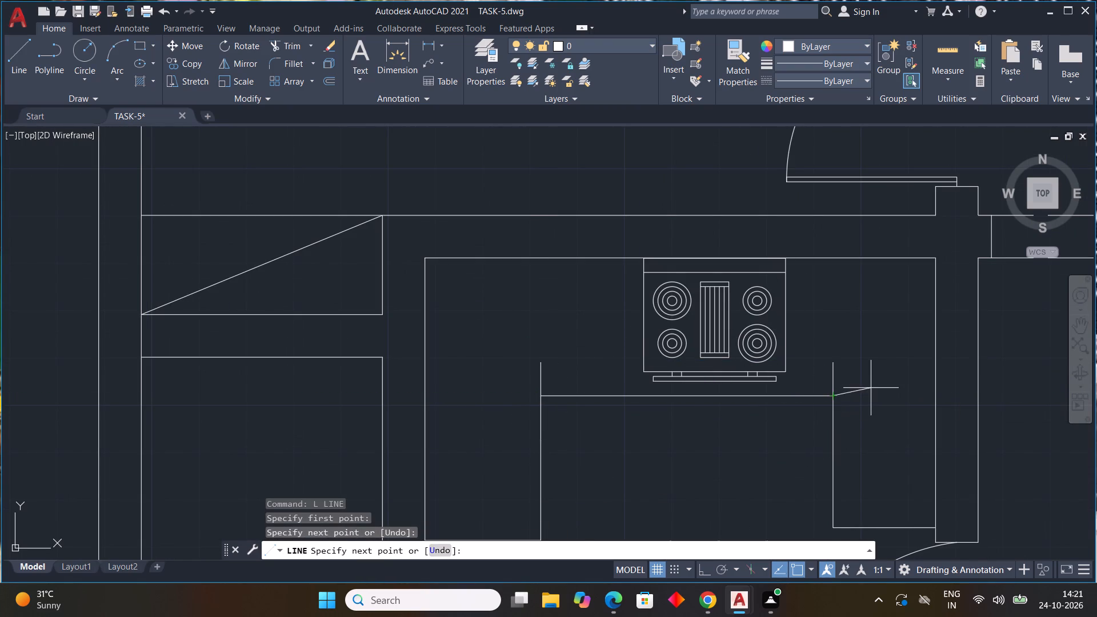
{"action": "key", "text": "Escape"}
Trim the two side counter edges where they extend north past the new front counter line.
{"action": "type", "text": "TR"}
{"action": "key", "text": "space"}
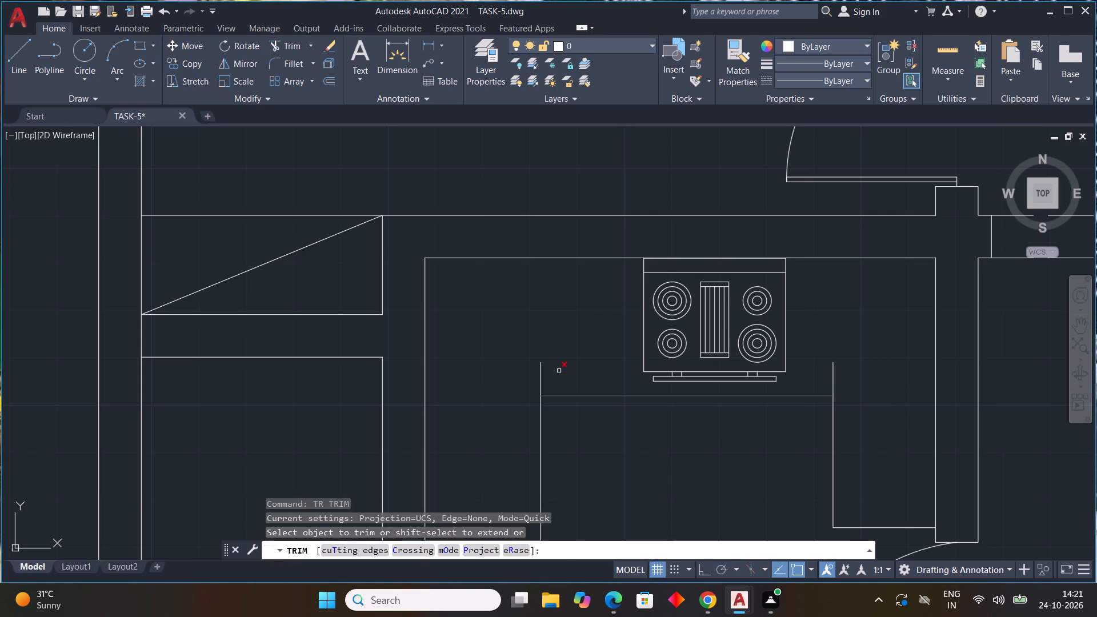
{"action": "left_click_drag", "start_coordinate": [560, 368], "coordinate": [494, 391]}
{"action": "left_click_drag", "start_coordinate": [830, 381], "coordinate": [855, 398]}
{"action": "scroll", "coordinate": [863, 388], "scroll_direction": "down", "scroll_amount": 4}
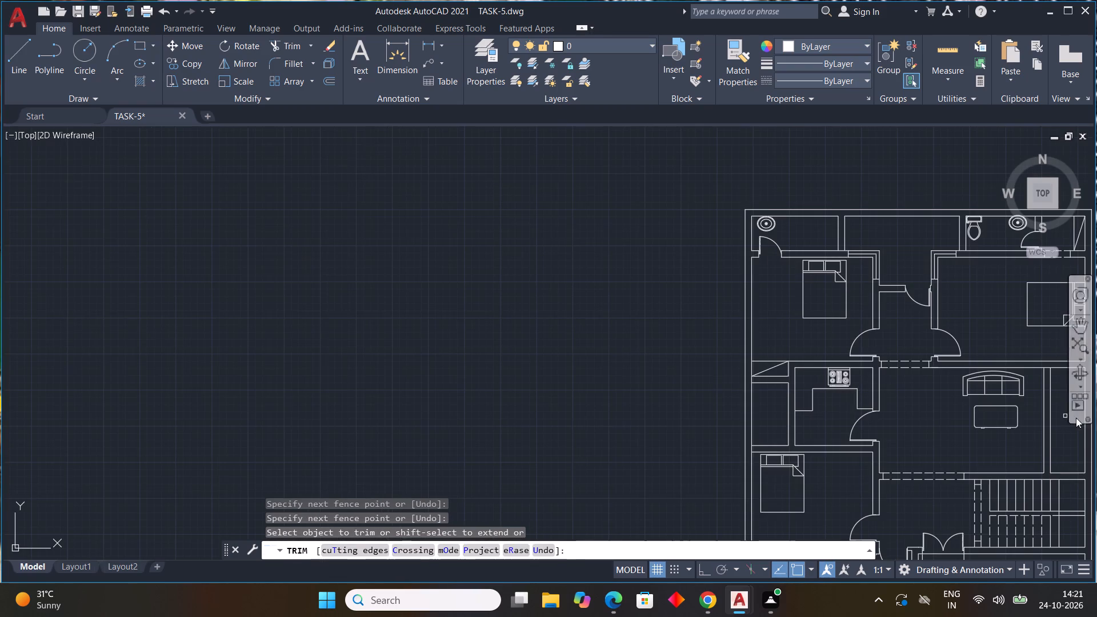
{"action": "middle_click_drag", "start_coordinate": [974, 416], "coordinate": [727, 354]}
{"action": "key", "text": "Escape"}
{"action": "key", "text": "Escape"}
{"action": "key", "text": "Escape"}
Rotate the original kitchen sink block beside the floor plan by 90 degrees, so its back faces west.
{"action": "scroll", "coordinate": [722, 347], "scroll_direction": "down", "scroll_amount": 1}
{"action": "middle_click_drag", "start_coordinate": [710, 350], "coordinate": [540, 294]}
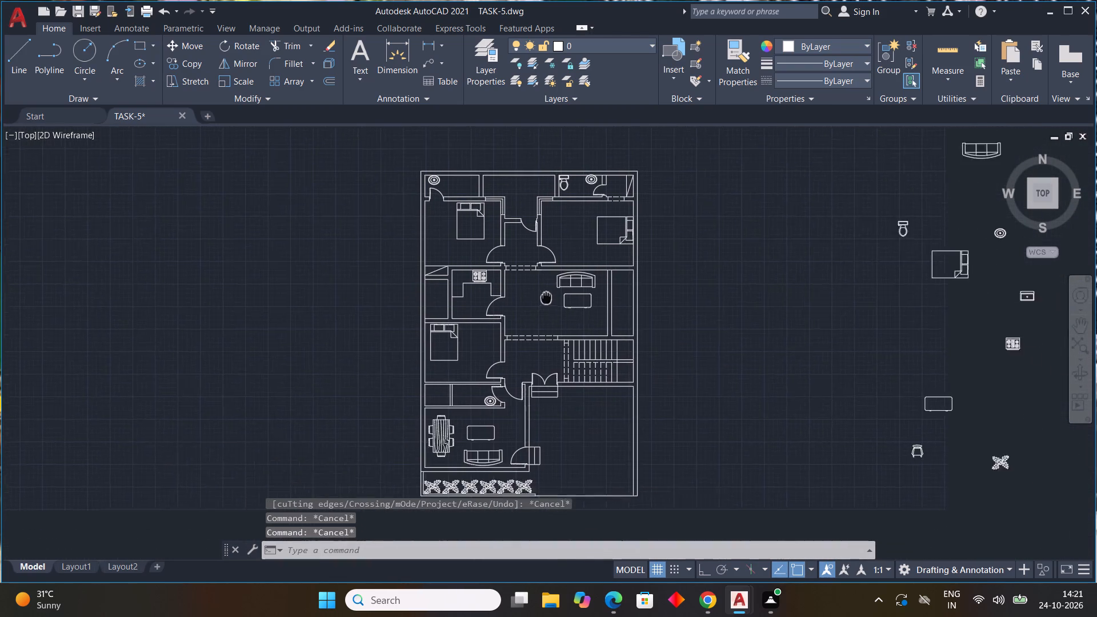
{"action": "middle_click_drag", "start_coordinate": [540, 294], "coordinate": [509, 278]}
{"action": "middle_click_drag", "start_coordinate": [983, 443], "coordinate": [870, 479]}
{"action": "left_click_drag", "start_coordinate": [893, 290], "coordinate": [887, 293]}
{"action": "left_click", "coordinate": [859, 314]}
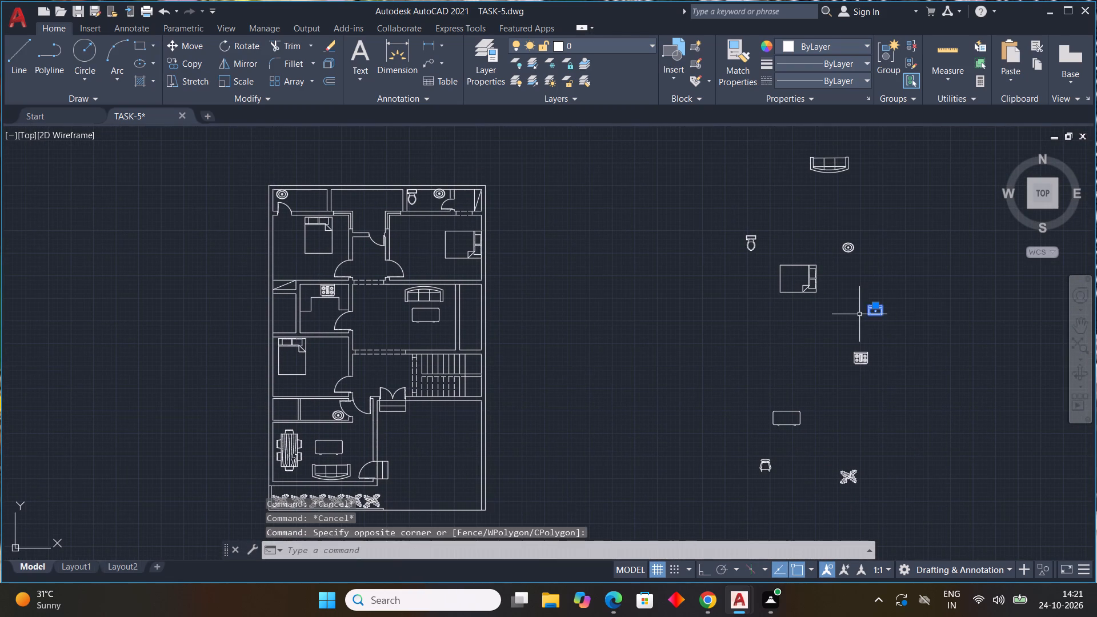
{"action": "type", "text": "RO"}
{"action": "key", "text": "space"}
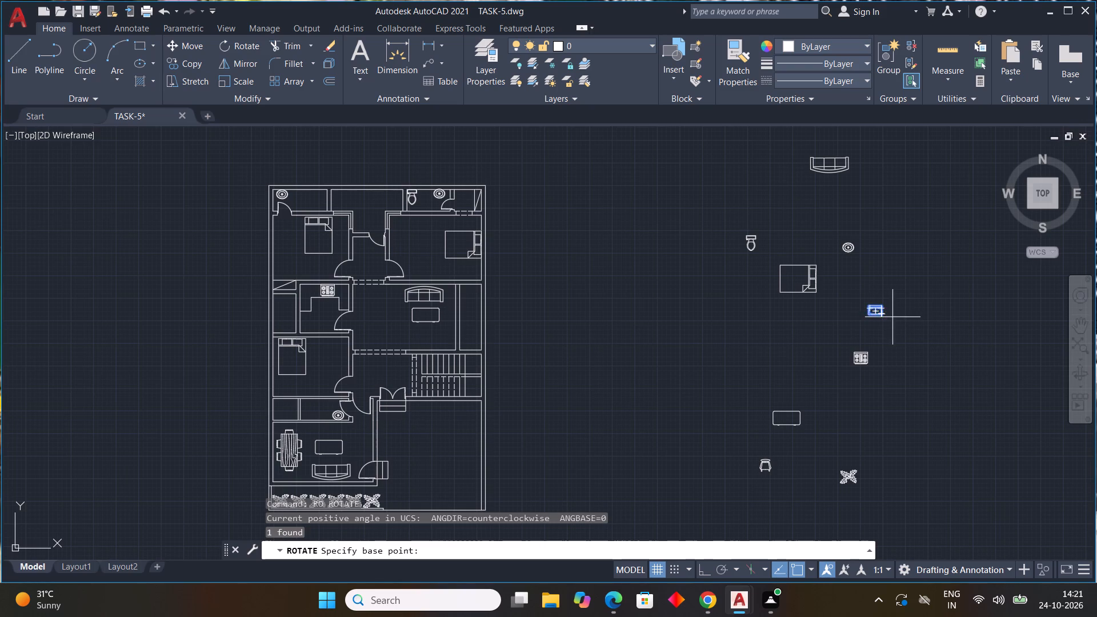
{"action": "left_click", "coordinate": [874, 307]}
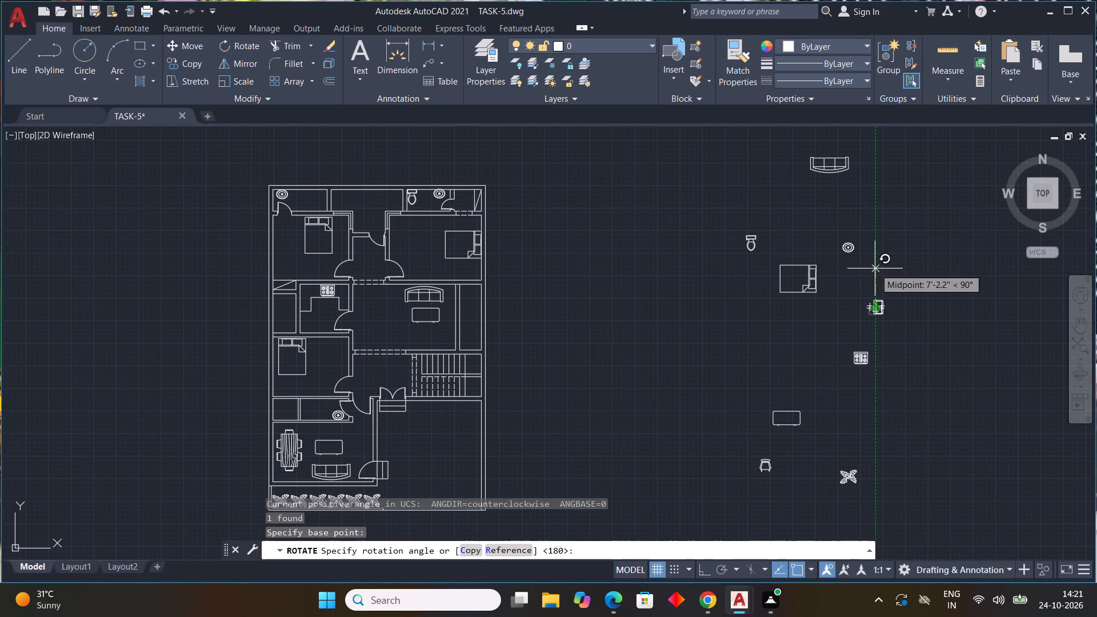
{"action": "left_click", "coordinate": [875, 269]}
Copy the rotated sink block onto the kitchen's west counter, against the west wall.
{"action": "left_click_drag", "start_coordinate": [901, 280], "coordinate": [843, 344]}
{"action": "left_click", "coordinate": [852, 331]}
{"action": "type", "text": "CO"}
{"action": "key", "text": "space"}
{"action": "left_click_drag", "start_coordinate": [875, 306], "coordinate": [866, 310]}
{"action": "middle_click_drag", "start_coordinate": [658, 366], "coordinate": [885, 365]}
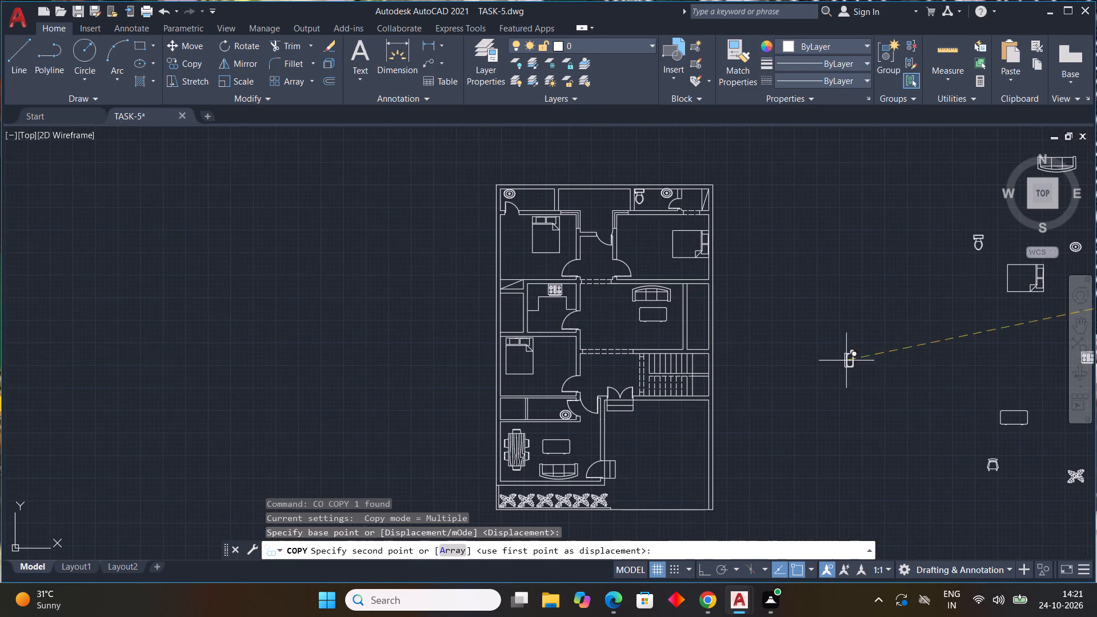
{"action": "scroll", "coordinate": [515, 303], "scroll_direction": "up", "scroll_amount": 5}
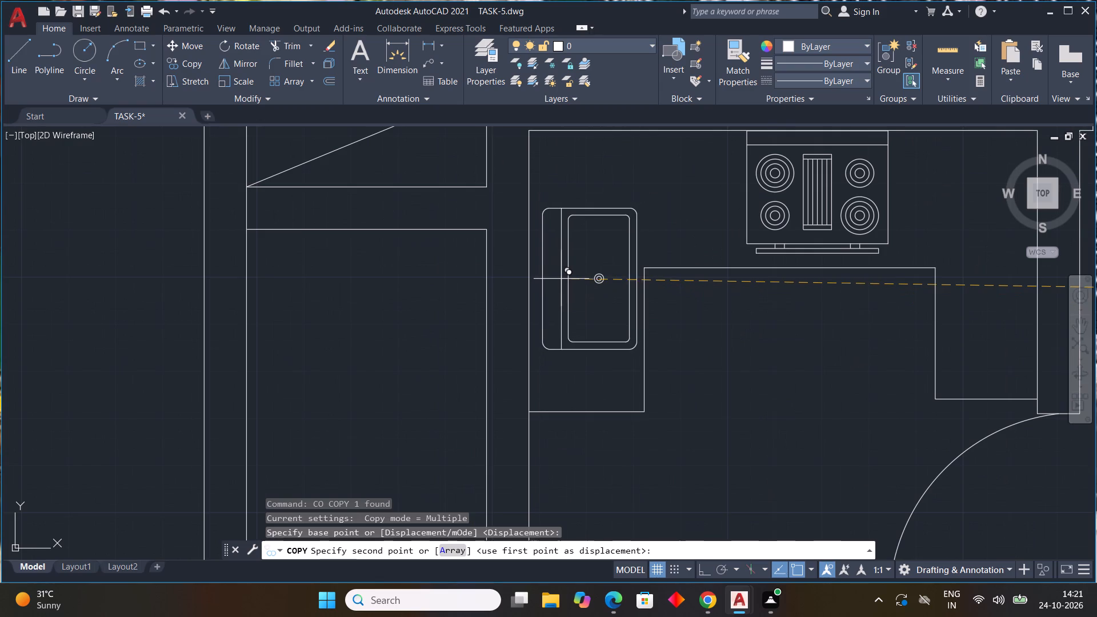
{"action": "left_click", "coordinate": [560, 282]}
{"action": "key", "text": "Escape"}
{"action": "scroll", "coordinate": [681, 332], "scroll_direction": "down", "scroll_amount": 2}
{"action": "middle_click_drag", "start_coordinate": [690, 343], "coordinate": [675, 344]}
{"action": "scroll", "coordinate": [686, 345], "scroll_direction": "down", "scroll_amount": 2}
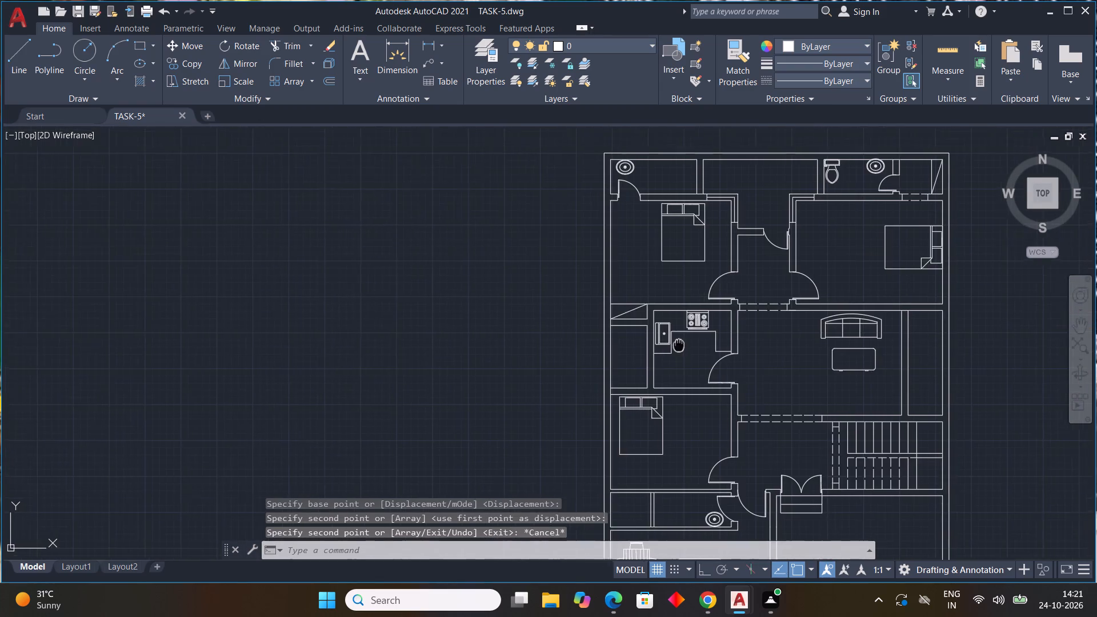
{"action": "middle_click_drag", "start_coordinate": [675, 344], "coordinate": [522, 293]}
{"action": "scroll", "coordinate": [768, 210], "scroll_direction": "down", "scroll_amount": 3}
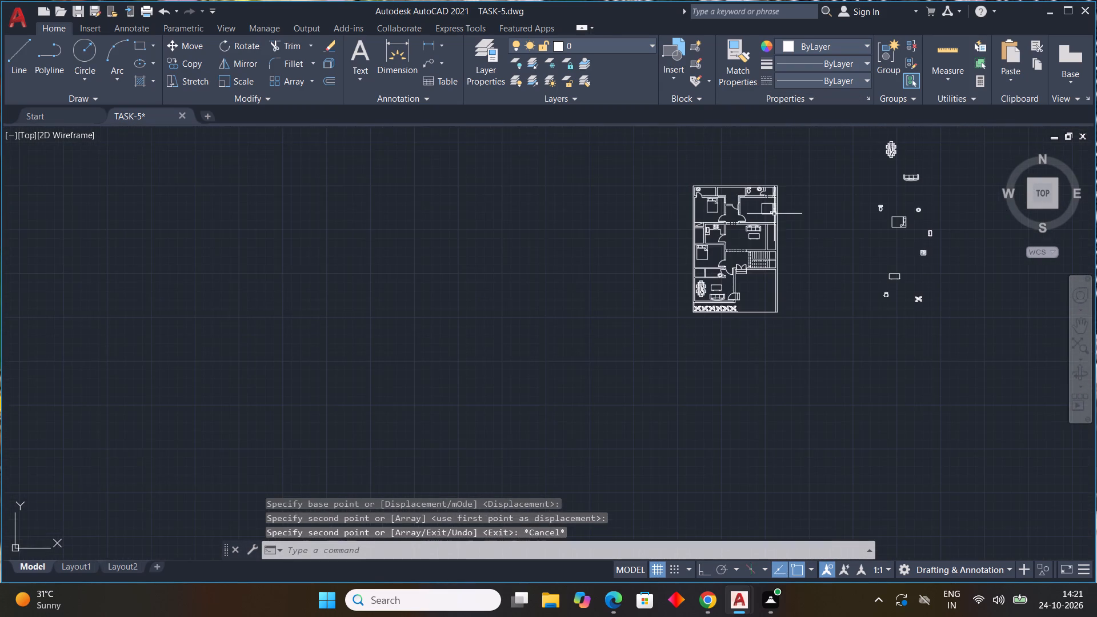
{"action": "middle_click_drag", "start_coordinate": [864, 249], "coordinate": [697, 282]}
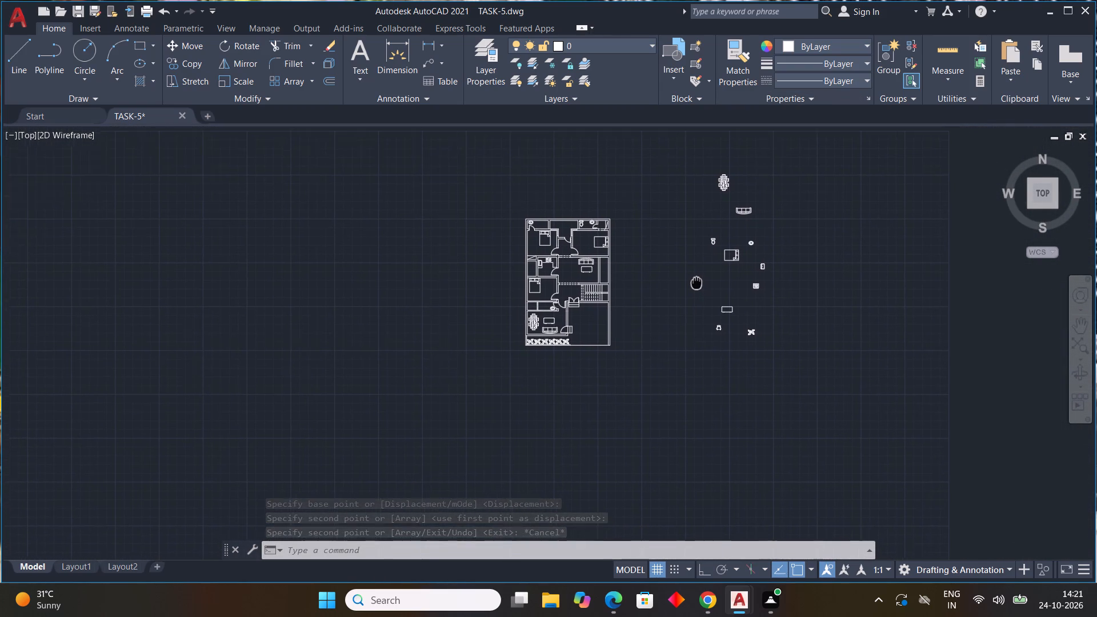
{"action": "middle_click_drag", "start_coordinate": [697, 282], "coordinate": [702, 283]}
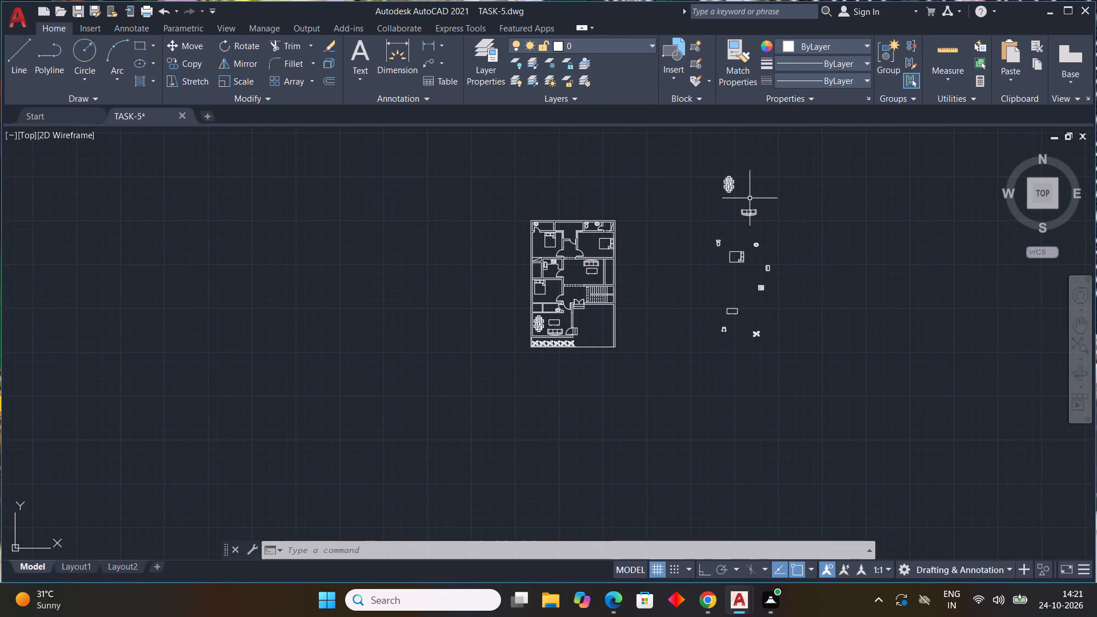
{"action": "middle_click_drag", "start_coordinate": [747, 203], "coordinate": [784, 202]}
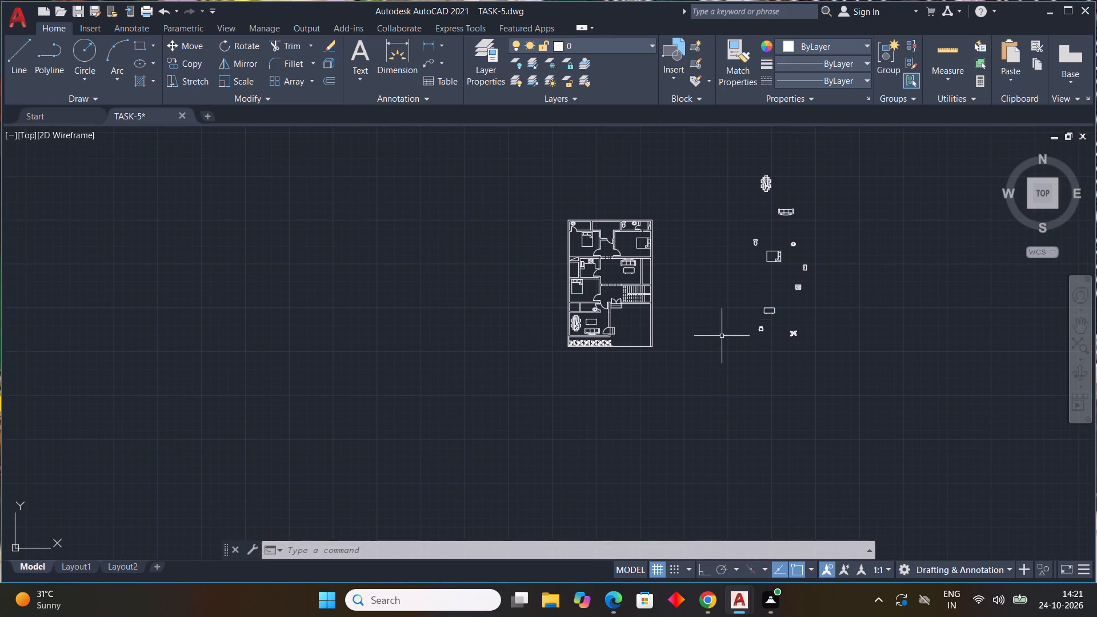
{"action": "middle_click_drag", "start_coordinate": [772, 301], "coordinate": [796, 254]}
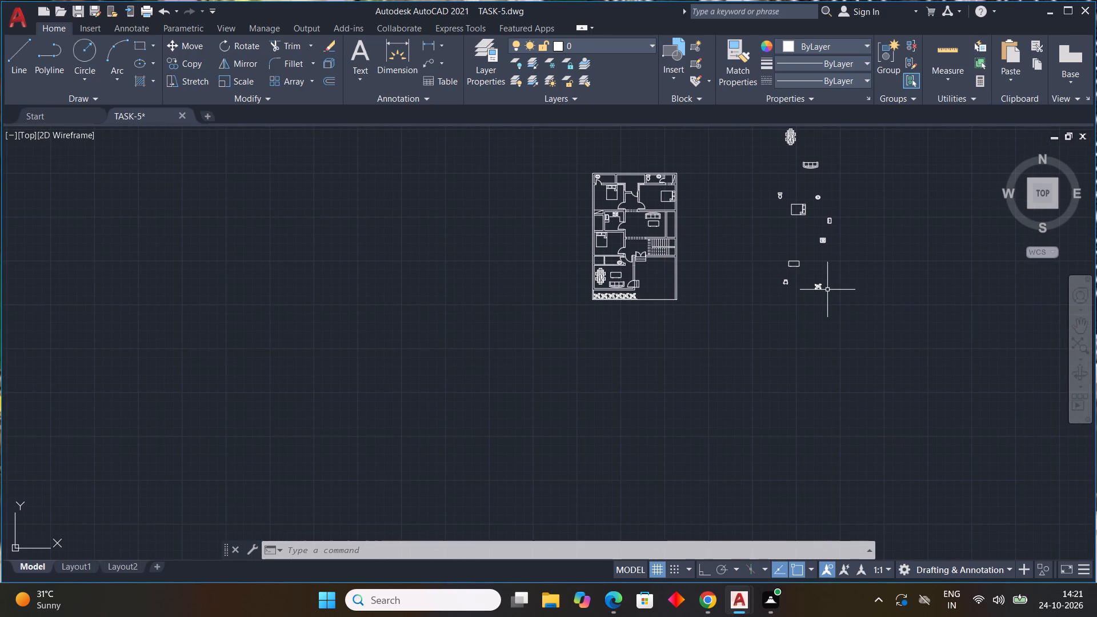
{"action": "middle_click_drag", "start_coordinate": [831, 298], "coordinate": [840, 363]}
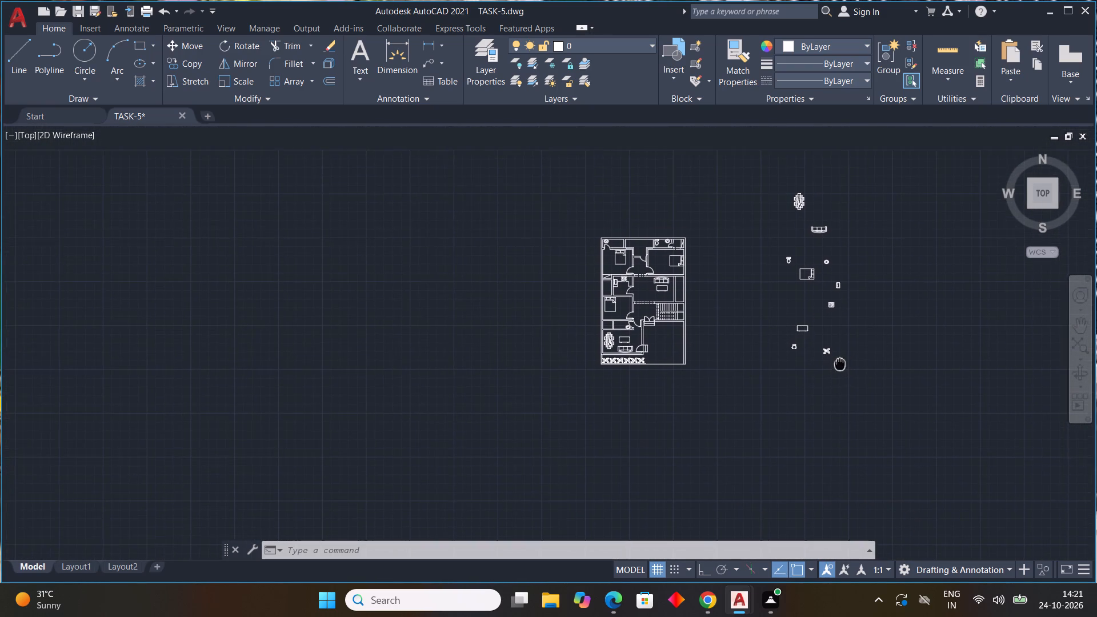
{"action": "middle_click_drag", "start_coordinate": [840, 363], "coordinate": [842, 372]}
Rotate the original toilet block beside the floor plan by 270 degrees, so its tank faces east.
{"action": "scroll", "coordinate": [799, 272], "scroll_direction": "up", "scroll_amount": 3}
{"action": "middle_click_drag", "start_coordinate": [799, 270], "coordinate": [803, 285]}
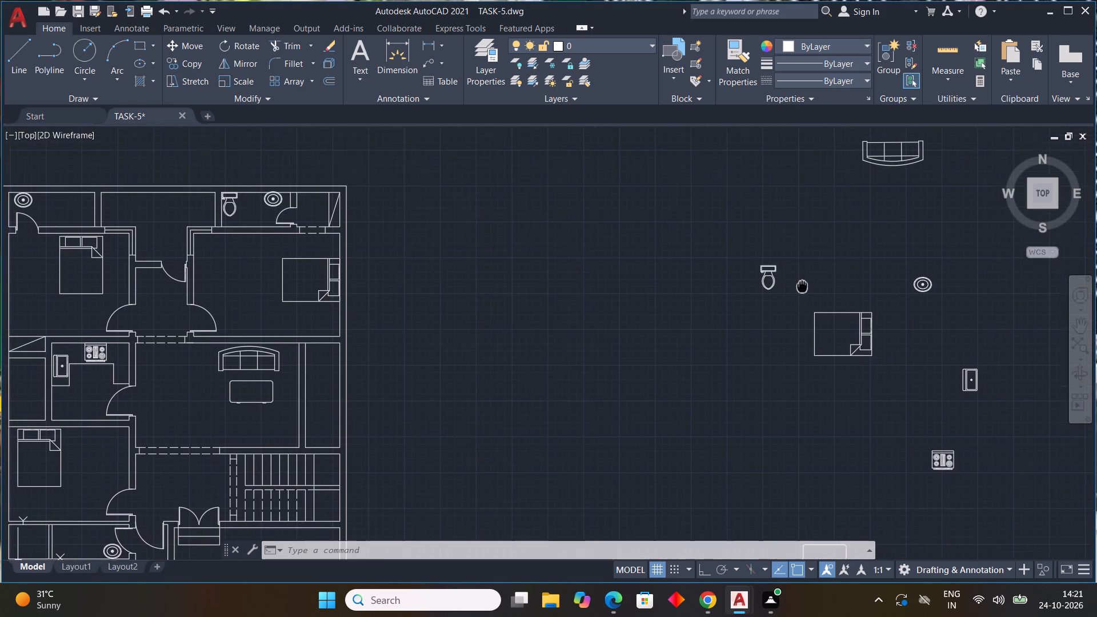
{"action": "middle_click_drag", "start_coordinate": [803, 285], "coordinate": [802, 276]}
{"action": "middle_click", "coordinate": [801, 275]}
{"action": "left_click_drag", "start_coordinate": [787, 241], "coordinate": [752, 271]}
{"action": "left_click", "coordinate": [741, 274]}
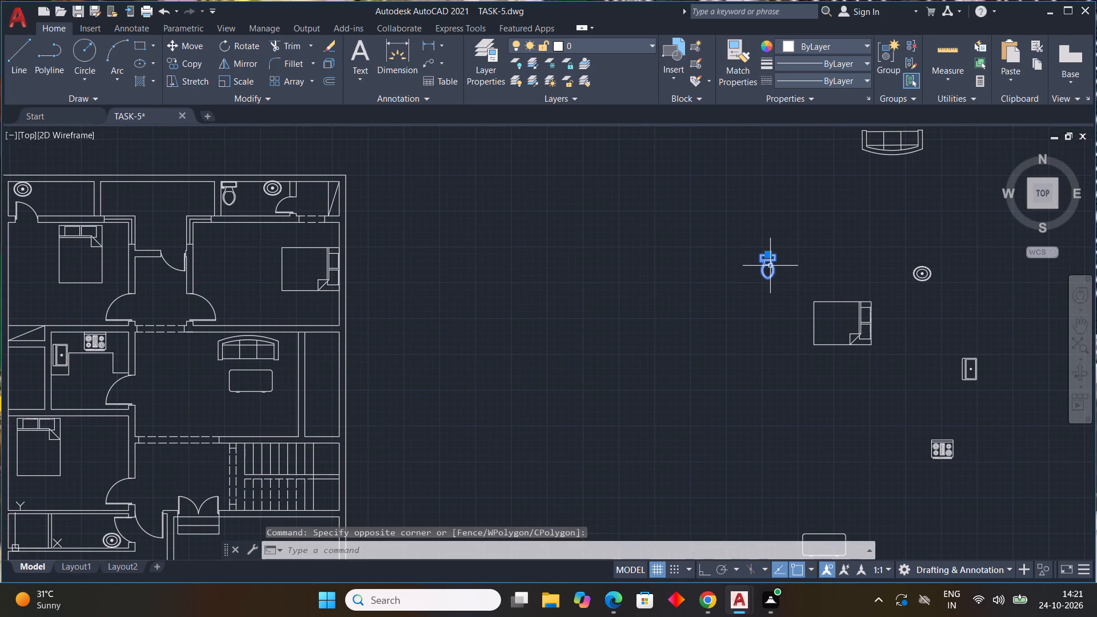
{"action": "key", "text": "r"}
{"action": "key", "text": "o"}
{"action": "key", "text": "space"}
{"action": "left_click", "coordinate": [775, 256]}
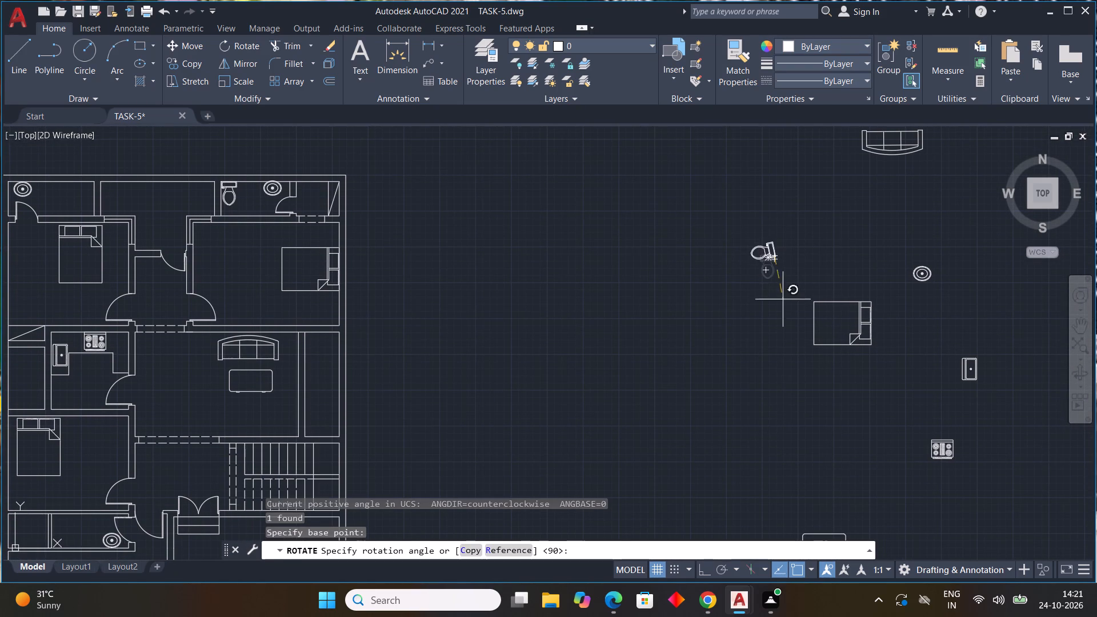
{"action": "key", "text": "F8"}
{"action": "left_click", "coordinate": [775, 312]}
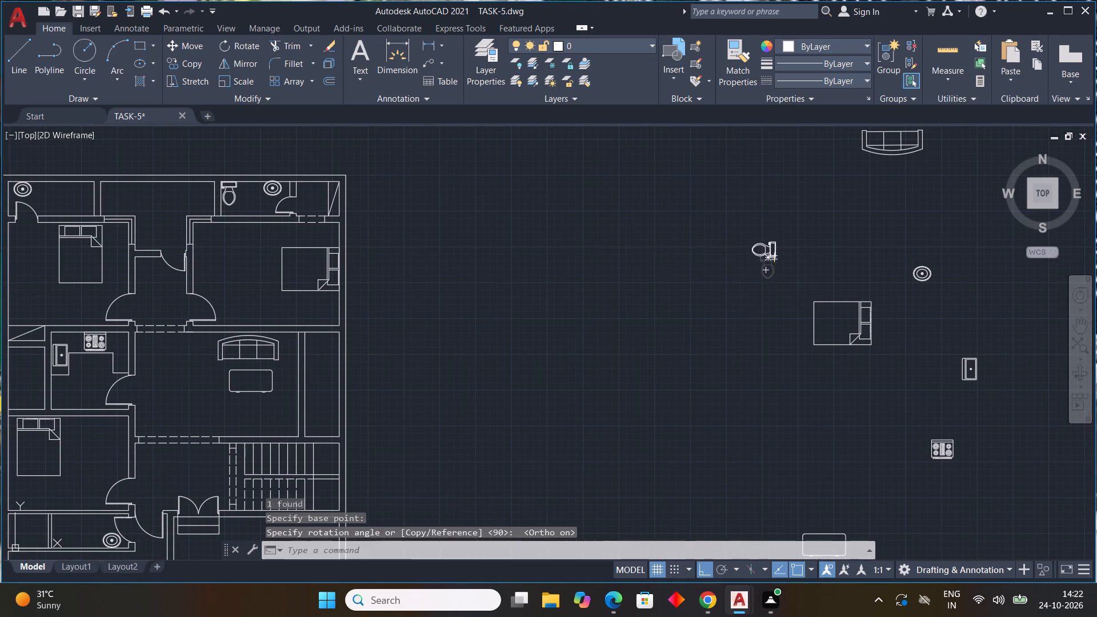
Copy the rotated toilet into the northwest bathroom, with its tank against the east wall opposite the washbasin.
{"action": "left_click_drag", "start_coordinate": [794, 242], "coordinate": [748, 275]}
{"action": "left_click", "coordinate": [738, 277]}
{"action": "type", "text": "CO"}
{"action": "key", "text": "space"}
{"action": "left_click", "coordinate": [767, 252]}
{"action": "middle_click_drag", "start_coordinate": [568, 239], "coordinate": [628, 313]}
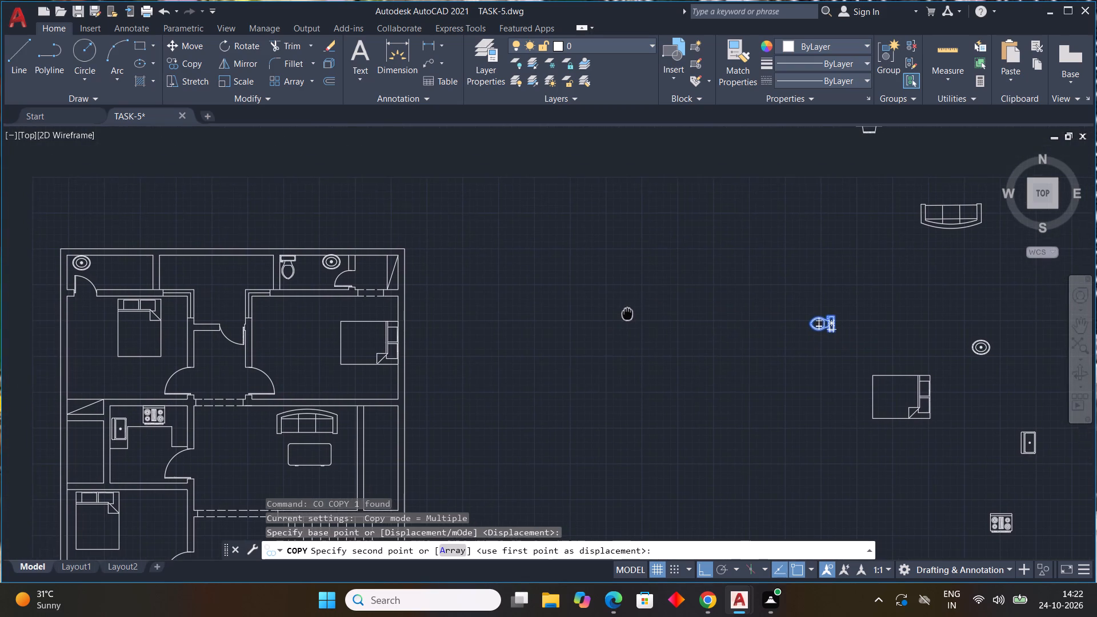
{"action": "middle_click", "coordinate": [628, 314]}
{"action": "key", "text": "F8"}
{"action": "middle_click_drag", "start_coordinate": [426, 269], "coordinate": [791, 285]}
{"action": "middle_click", "coordinate": [791, 285]}
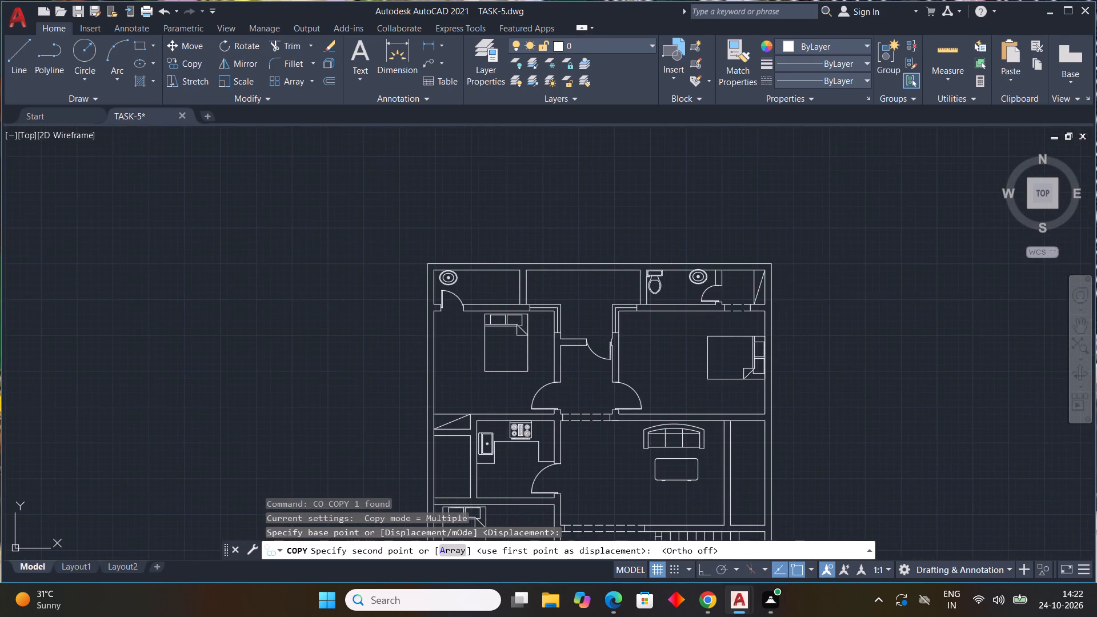
{"action": "scroll", "coordinate": [509, 282], "scroll_direction": "up", "scroll_amount": 2}
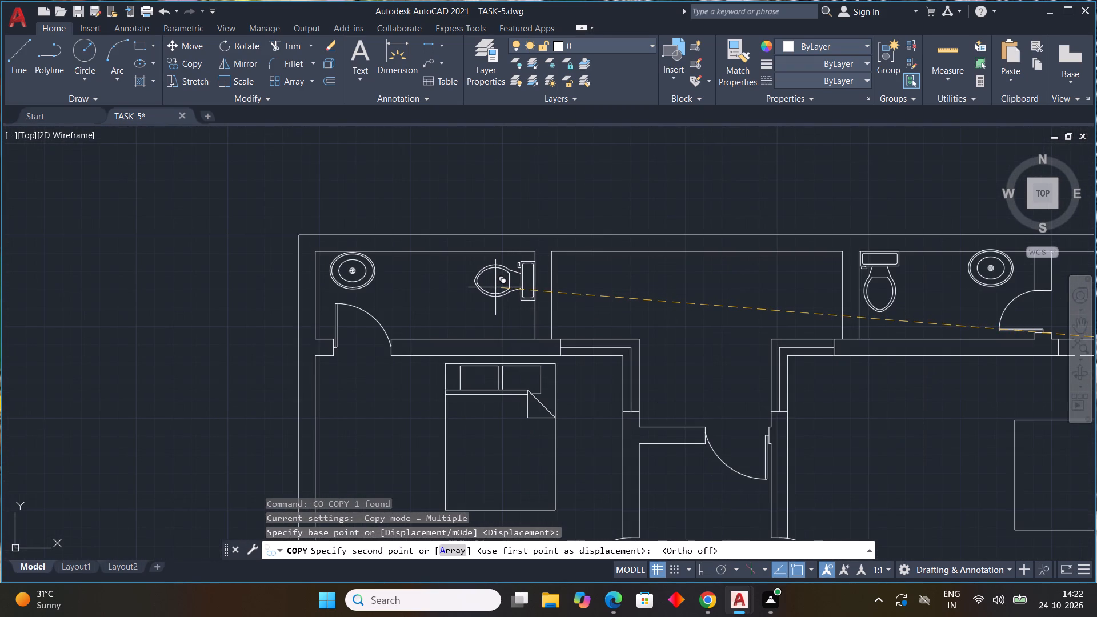
{"action": "left_click", "coordinate": [493, 287]}
{"action": "scroll", "coordinate": [598, 274], "scroll_direction": "down", "scroll_amount": 3}
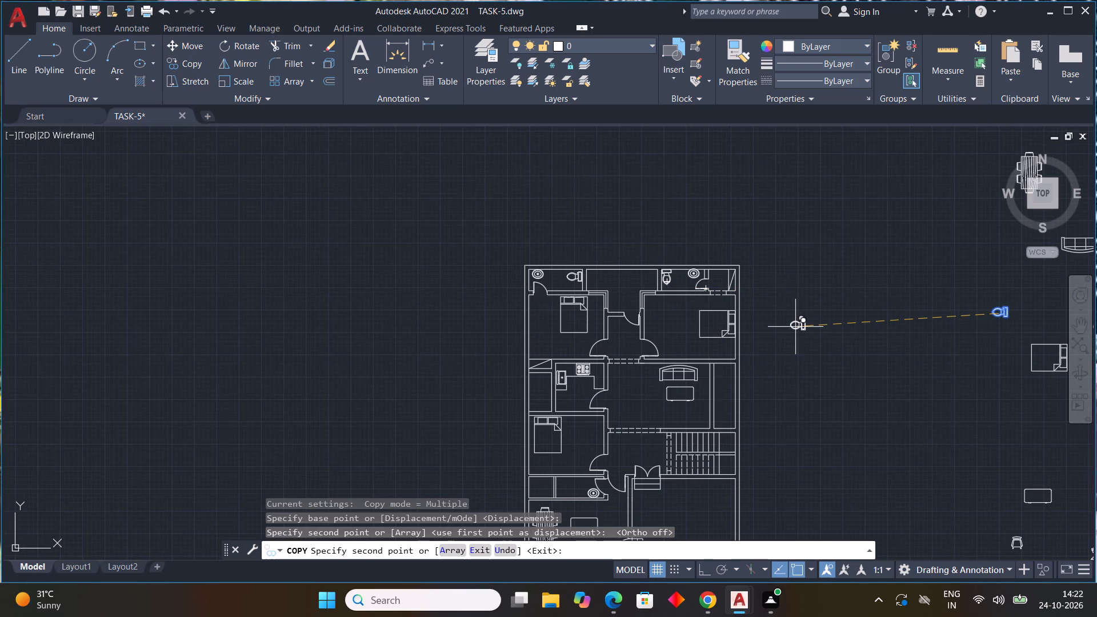
{"action": "key", "text": "Escape"}
Rotate the original toilet block beside the floor plan by half a turn, so its tank faces west.
{"action": "scroll", "coordinate": [698, 356], "scroll_direction": "down", "scroll_amount": 1}
{"action": "middle_click_drag", "start_coordinate": [686, 355], "coordinate": [674, 347]}
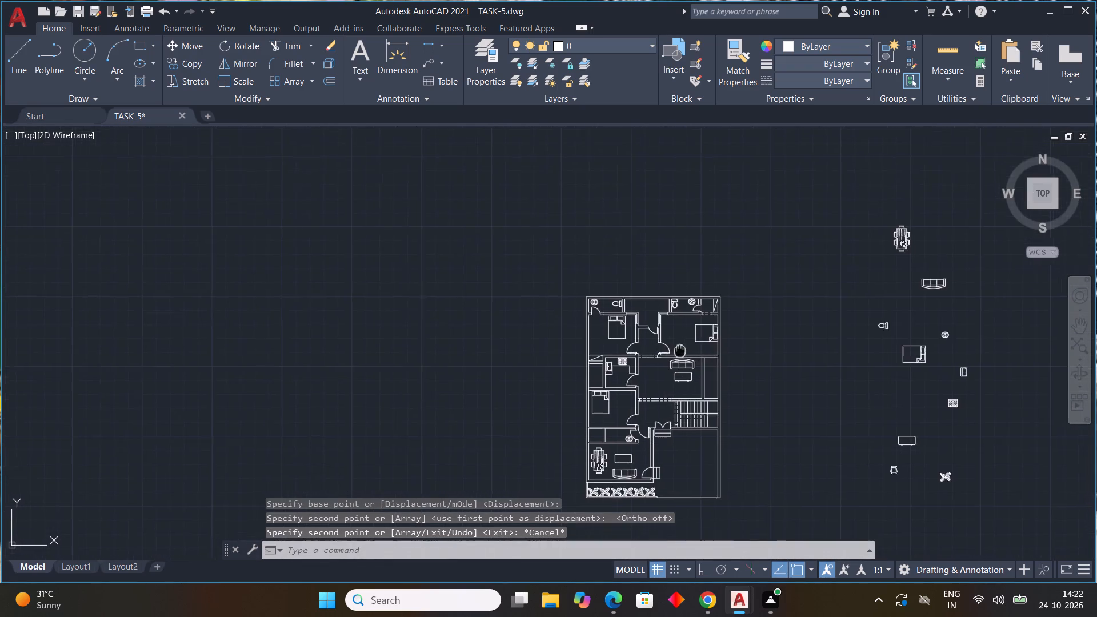
{"action": "middle_click_drag", "start_coordinate": [674, 347], "coordinate": [555, 308]}
{"action": "left_click_drag", "start_coordinate": [767, 274], "coordinate": [739, 285]}
{"action": "left_click", "coordinate": [736, 288]}
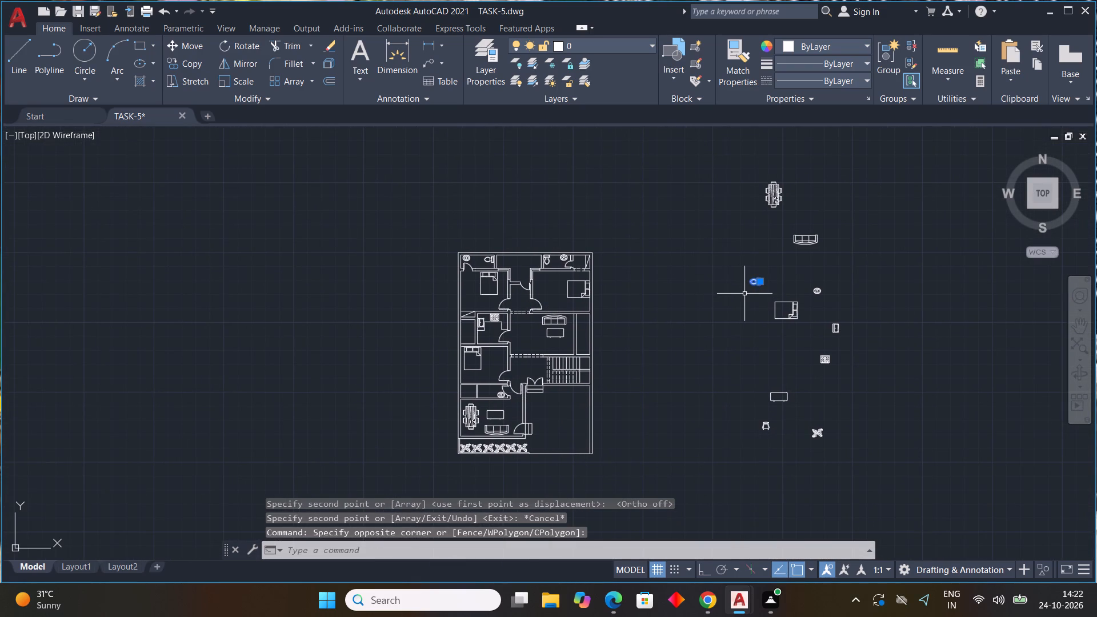
{"action": "type", "text": "RO"}
{"action": "key", "text": "space"}
{"action": "left_click", "coordinate": [760, 277]}
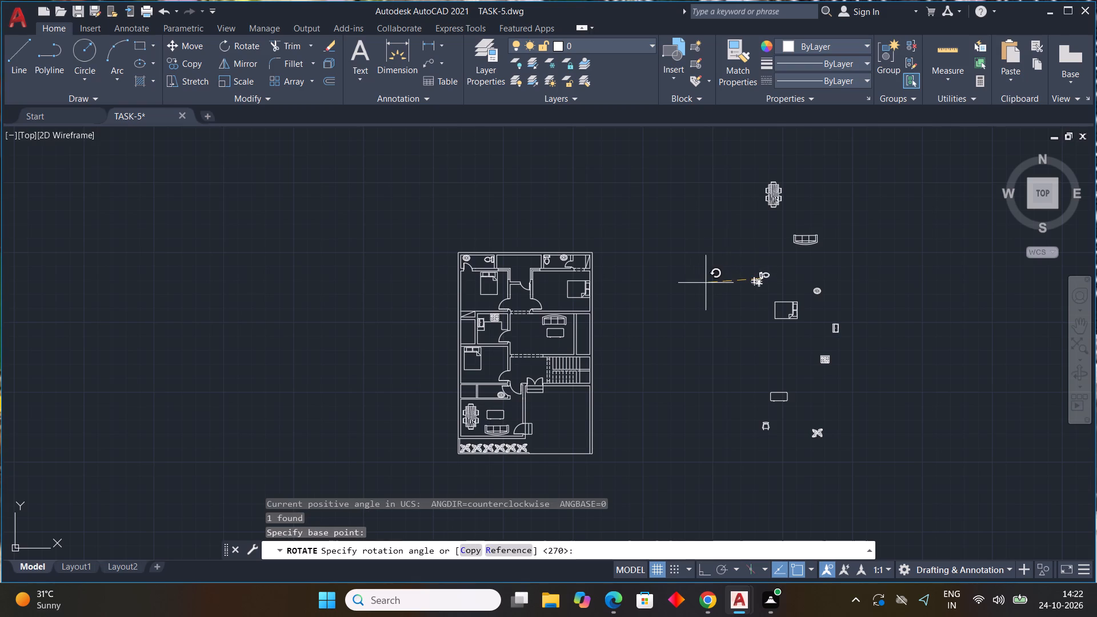
{"action": "key", "text": "F8"}
{"action": "left_click", "coordinate": [713, 289]}
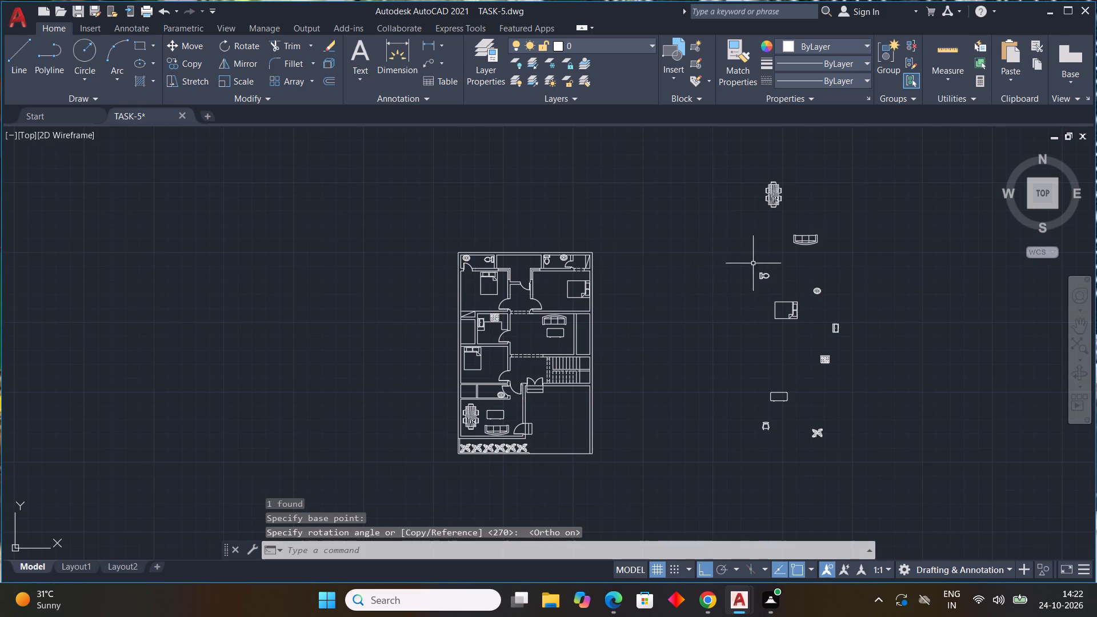
Copy the rotated toilet into the small bathroom above the dining room, with its tank against the west partition opposite the washbasin.
{"action": "left_click_drag", "start_coordinate": [772, 263], "coordinate": [762, 273]}
{"action": "left_click", "coordinate": [750, 281]}
{"action": "type", "text": "CO"}
{"action": "key", "text": "space"}
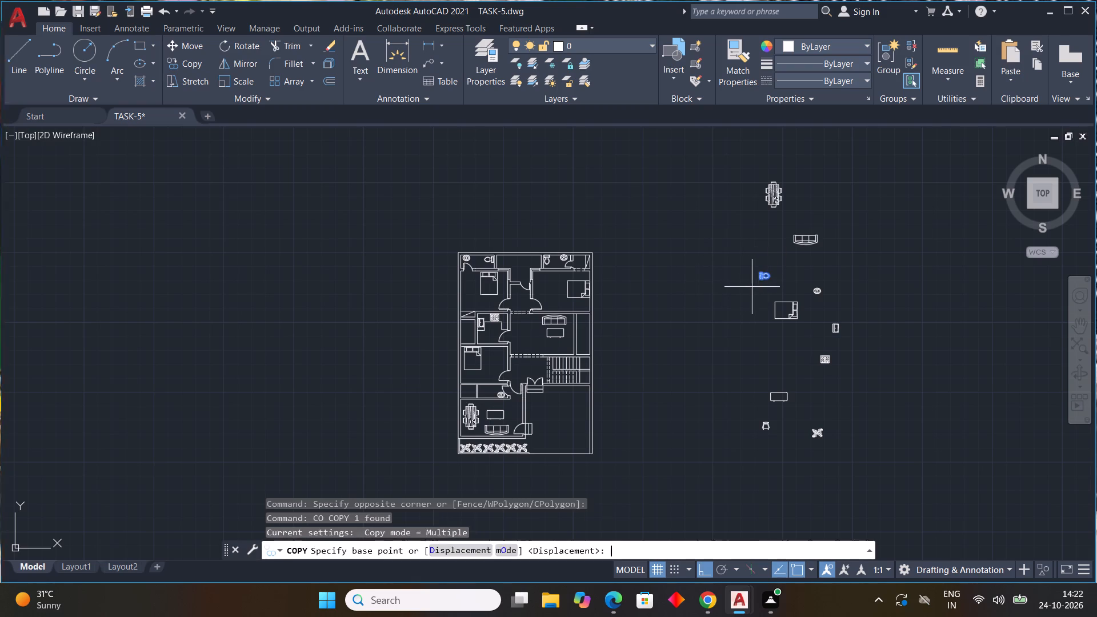
{"action": "left_click_drag", "start_coordinate": [767, 271], "coordinate": [719, 286]}
{"action": "key", "text": "F8"}
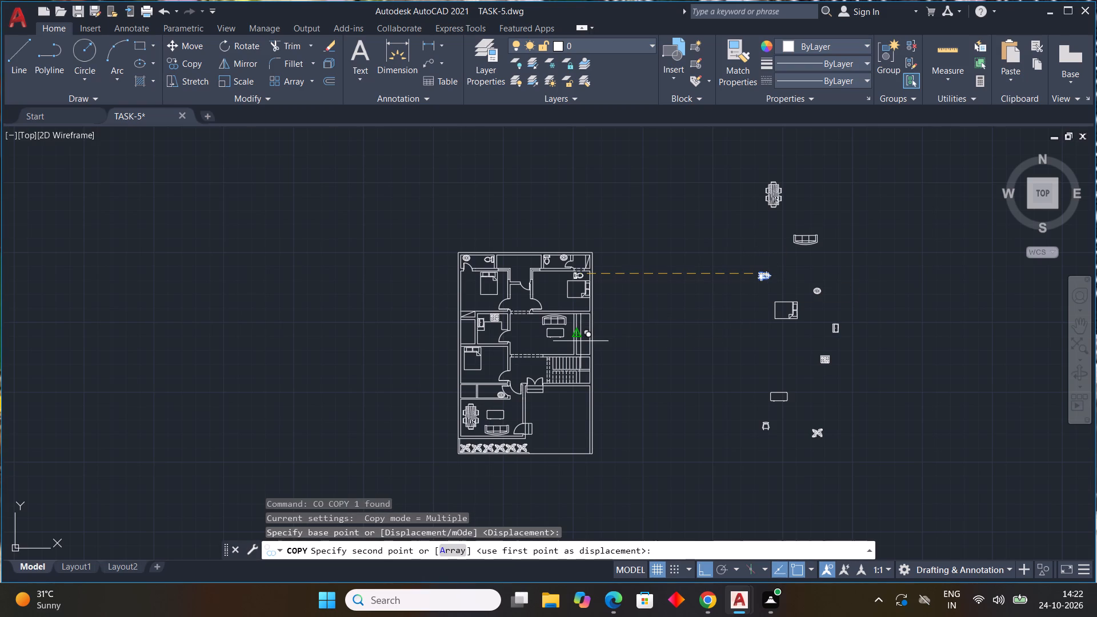
{"action": "scroll", "coordinate": [497, 367], "scroll_direction": "up", "scroll_amount": 3}
{"action": "middle_click_drag", "start_coordinate": [495, 366], "coordinate": [538, 342]}
{"action": "scroll", "coordinate": [515, 358], "scroll_direction": "down", "scroll_amount": 1}
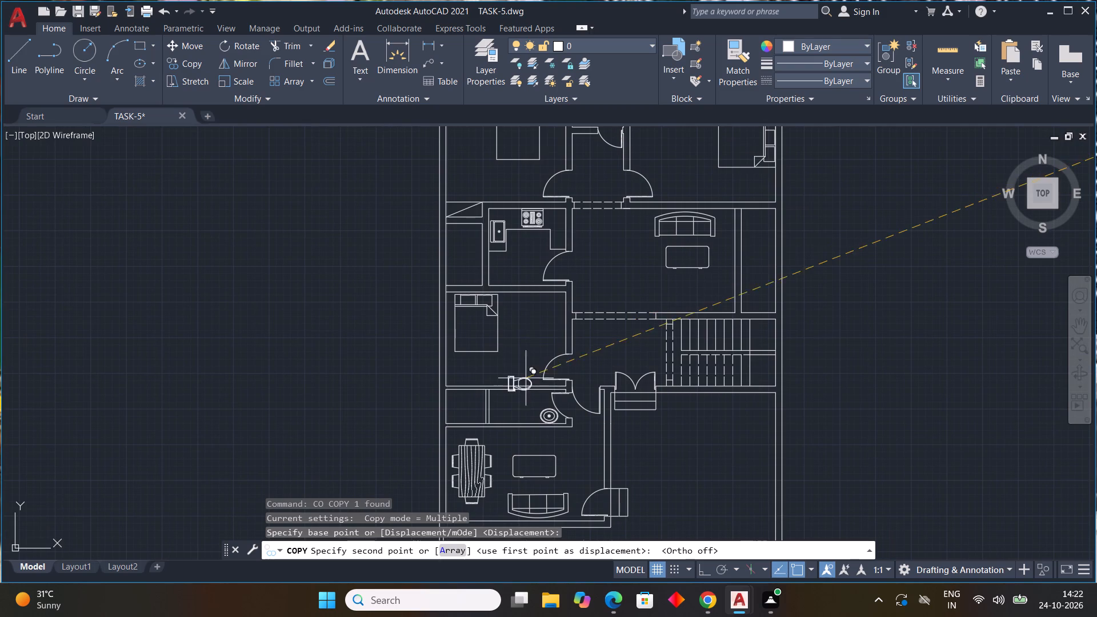
{"action": "scroll", "coordinate": [515, 404], "scroll_direction": "up", "scroll_amount": 2}
{"action": "middle_click_drag", "start_coordinate": [519, 400], "coordinate": [529, 387]}
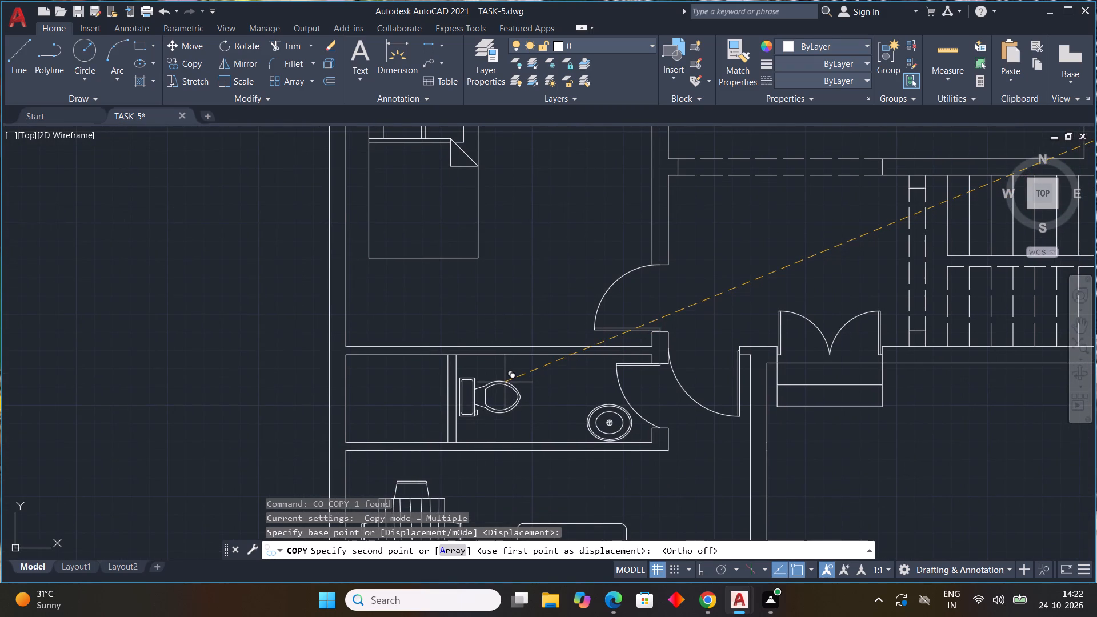
{"action": "left_click", "coordinate": [505, 382]}
{"action": "key", "text": "Escape"}
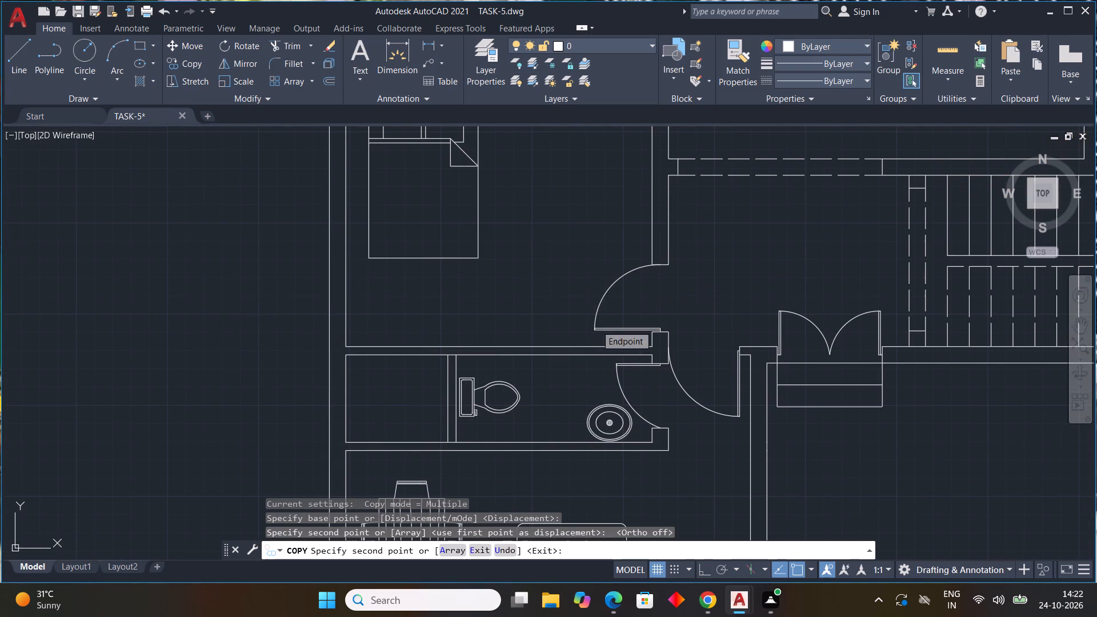
{"action": "key", "text": "Escape"}
{"action": "key", "text": "Escape"}
Copy the chair block twice into the northwest bedroom, one above the other beside the west wall and facing the bed.
{"action": "scroll", "coordinate": [596, 325], "scroll_direction": "down", "scroll_amount": 4}
{"action": "middle_click_drag", "start_coordinate": [642, 342], "coordinate": [560, 340]}
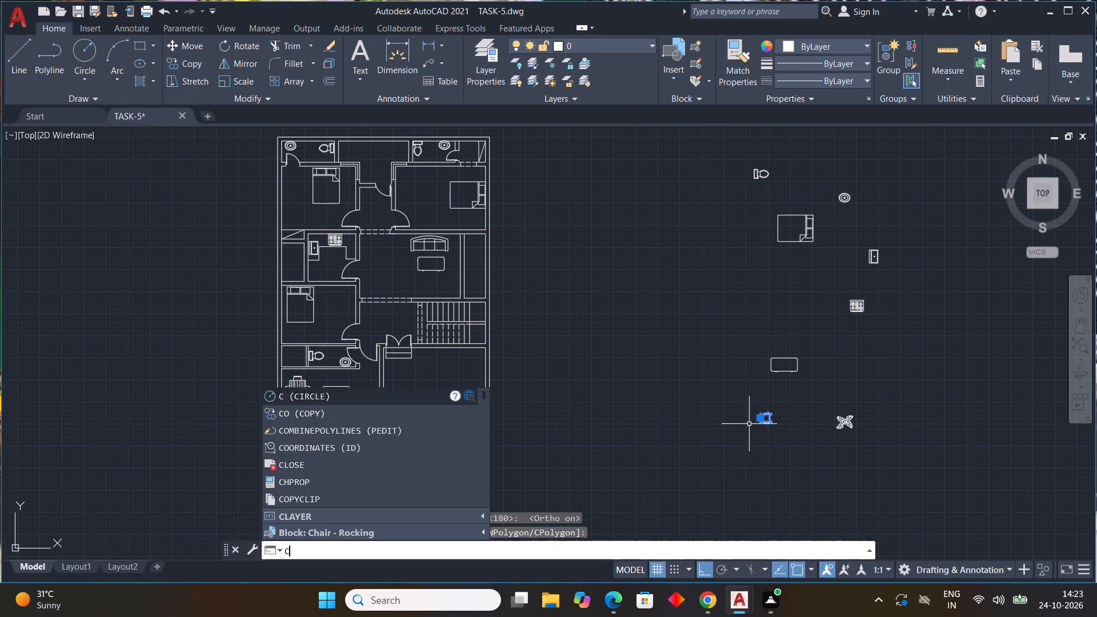
{"action": "key", "text": "space"}
{"action": "left_click", "coordinate": [766, 415]}
{"action": "middle_click_drag", "start_coordinate": [543, 289], "coordinate": [604, 349]}
{"action": "middle_click", "coordinate": [604, 349]}
{"action": "key", "text": "F8"}
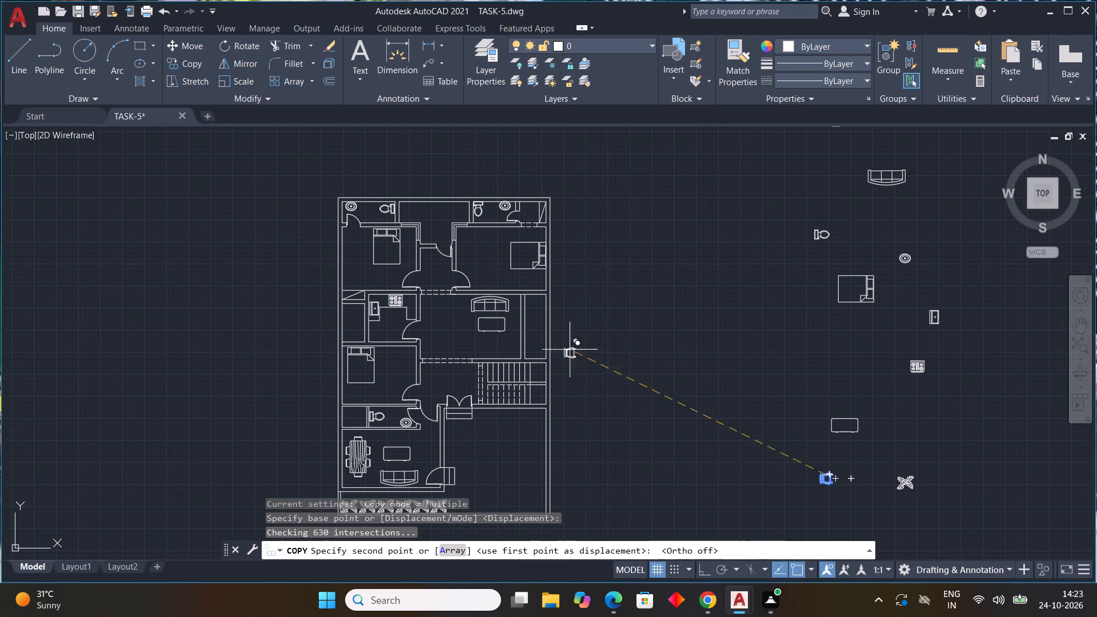
{"action": "middle_click_drag", "start_coordinate": [444, 298], "coordinate": [560, 334]}
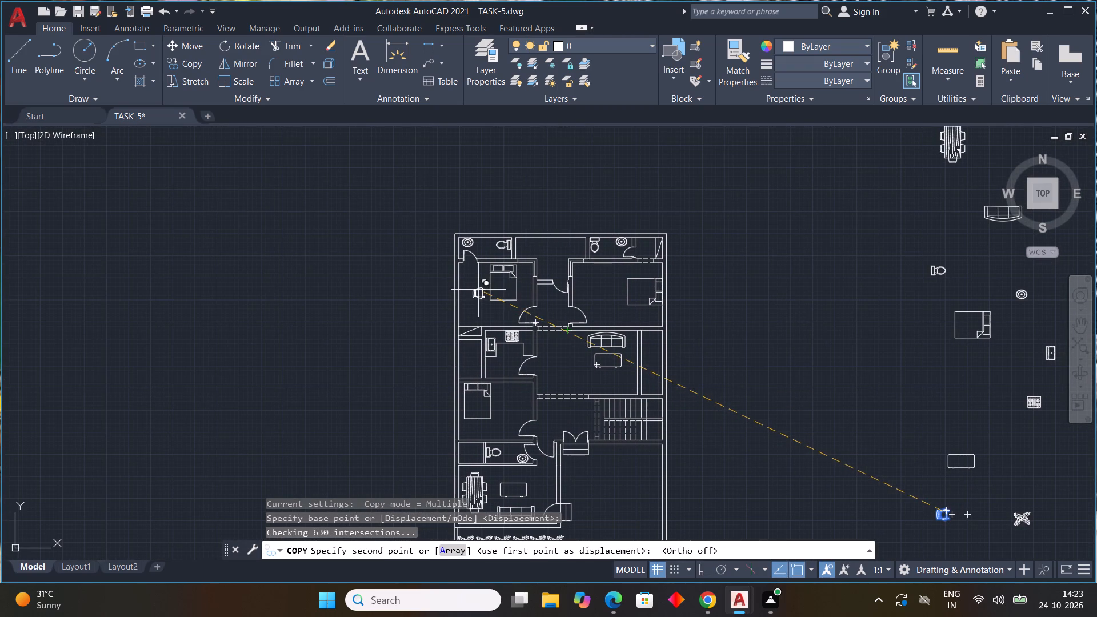
{"action": "scroll", "coordinate": [478, 290], "scroll_direction": "up", "scroll_amount": 4}
{"action": "scroll", "coordinate": [462, 284], "scroll_direction": "down", "scroll_amount": 2}
{"action": "middle_click_drag", "start_coordinate": [463, 284], "coordinate": [479, 292]}
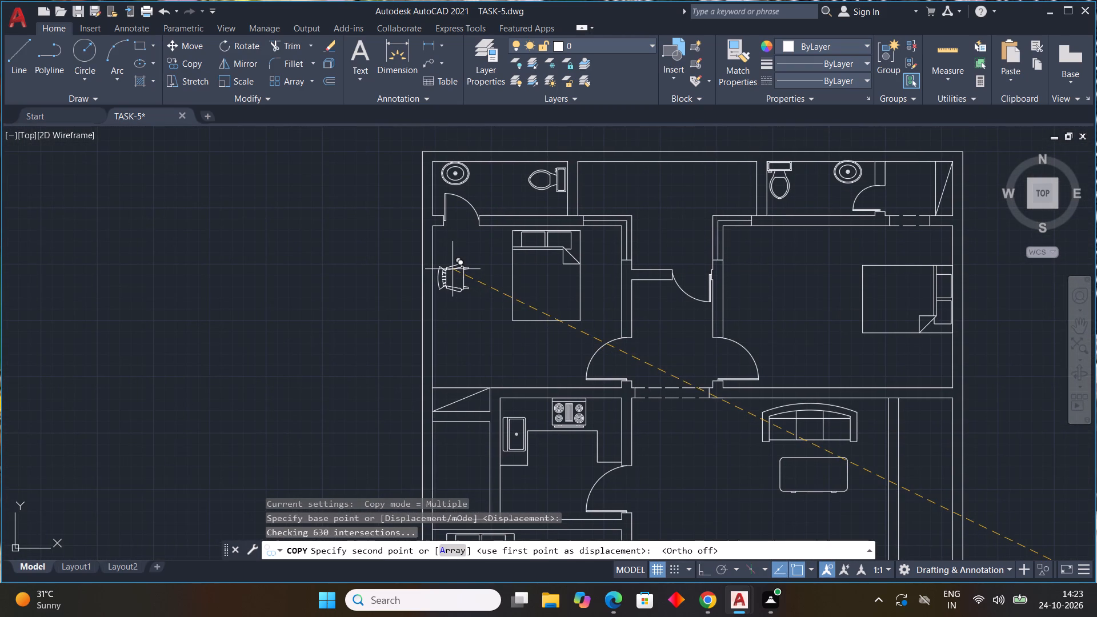
{"action": "left_click", "coordinate": [451, 268]}
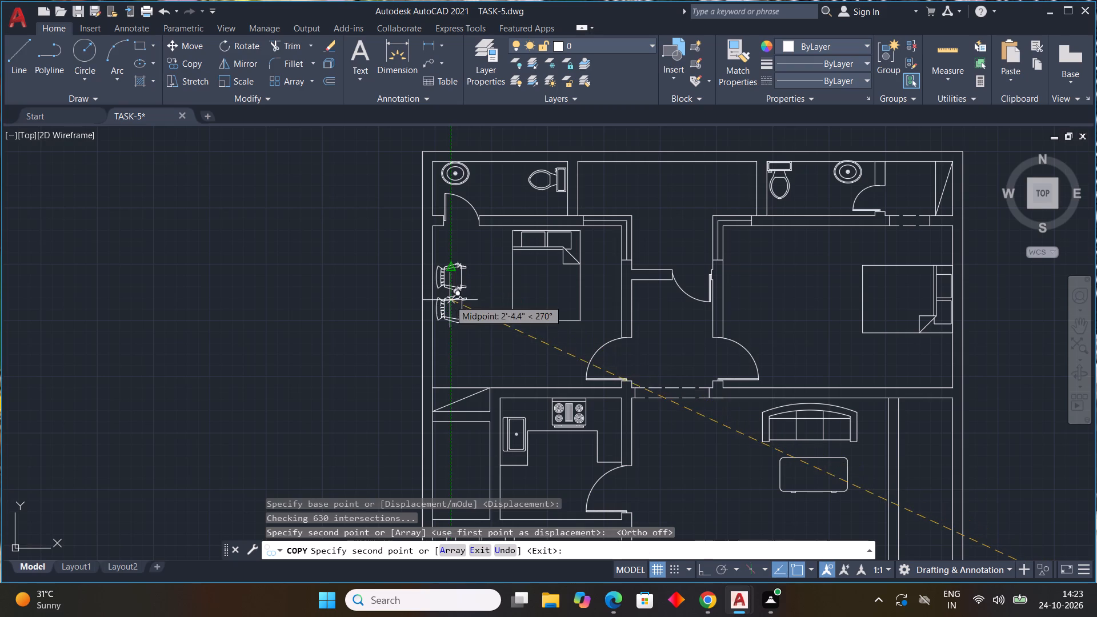
{"action": "scroll", "coordinate": [451, 298], "scroll_direction": "up", "scroll_amount": 2}
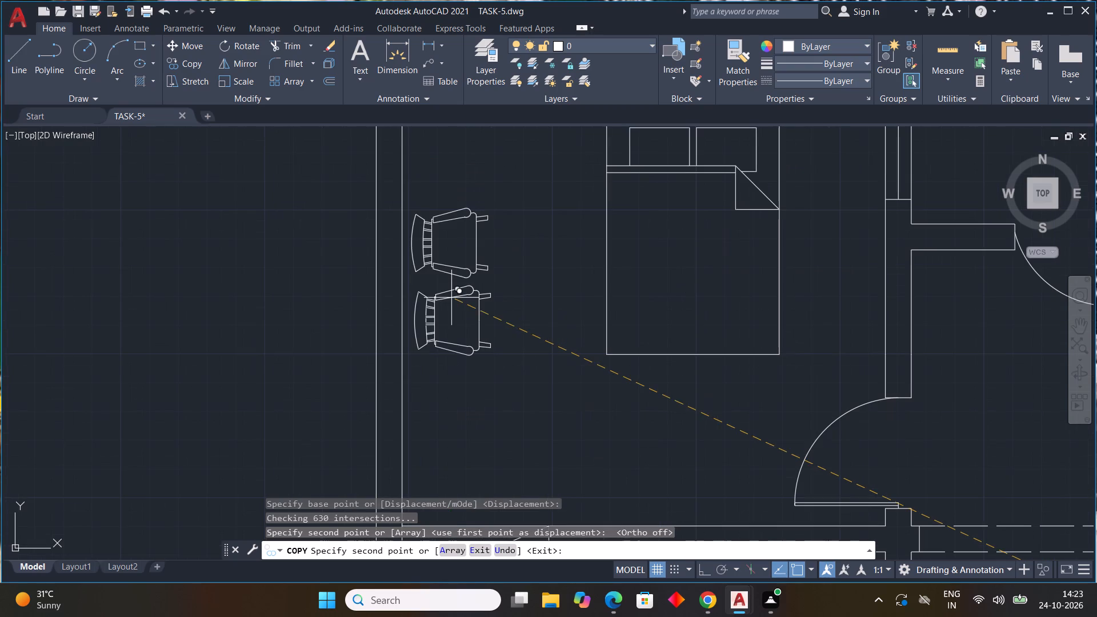
{"action": "left_click", "coordinate": [450, 293]}
{"action": "scroll", "coordinate": [497, 327], "scroll_direction": "down", "scroll_amount": 2}
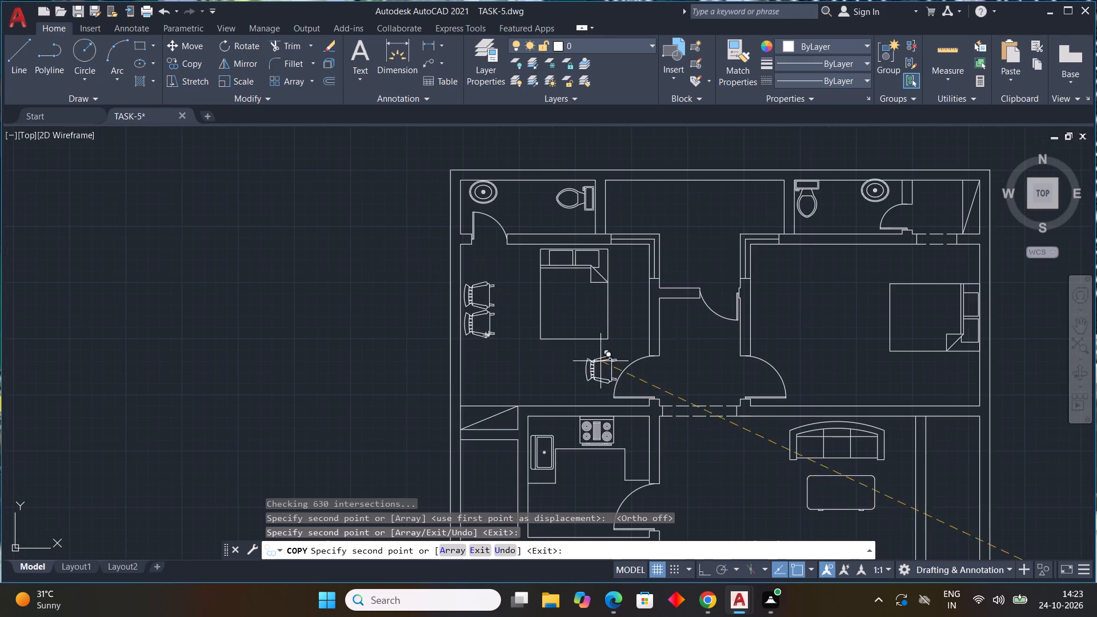
{"action": "scroll", "coordinate": [674, 340], "scroll_direction": "down", "scroll_amount": 1}
{"action": "middle_click_drag", "start_coordinate": [672, 340], "coordinate": [551, 310]}
{"action": "key", "text": "Escape"}
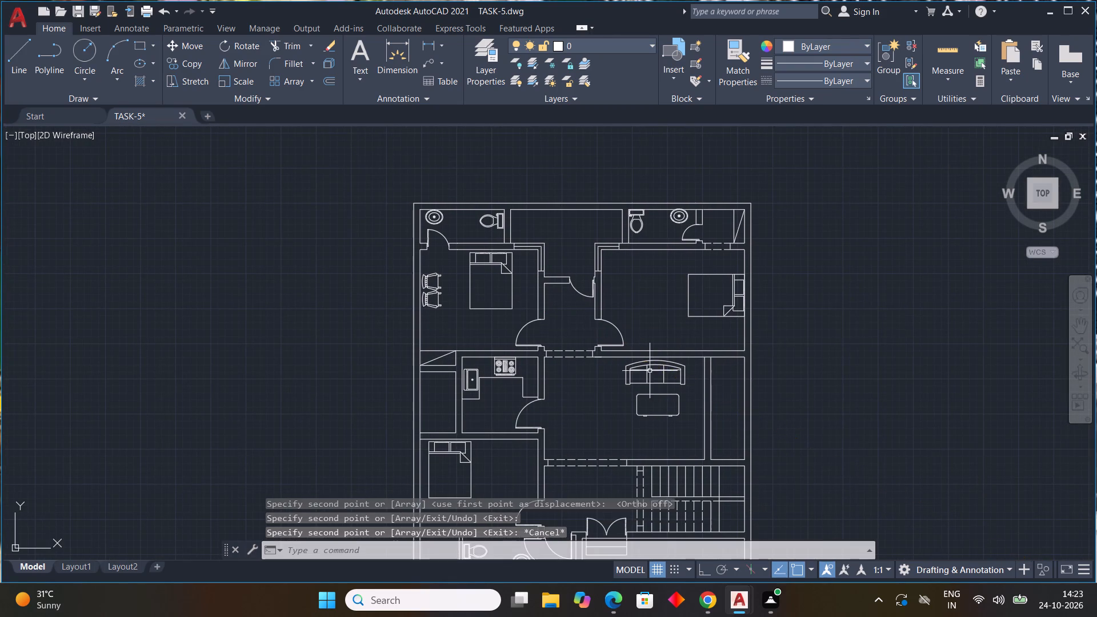
Rotate the original chair block beside the floor plan by 90 degrees, so its back faces south.
{"action": "scroll", "coordinate": [651, 372], "scroll_direction": "down", "scroll_amount": 1}
{"action": "middle_click_drag", "start_coordinate": [637, 367], "coordinate": [403, 193]}
{"action": "middle_click", "coordinate": [402, 191]}
{"action": "left_click_drag", "start_coordinate": [765, 359], "coordinate": [752, 366]}
{"action": "left_click", "coordinate": [725, 391]}
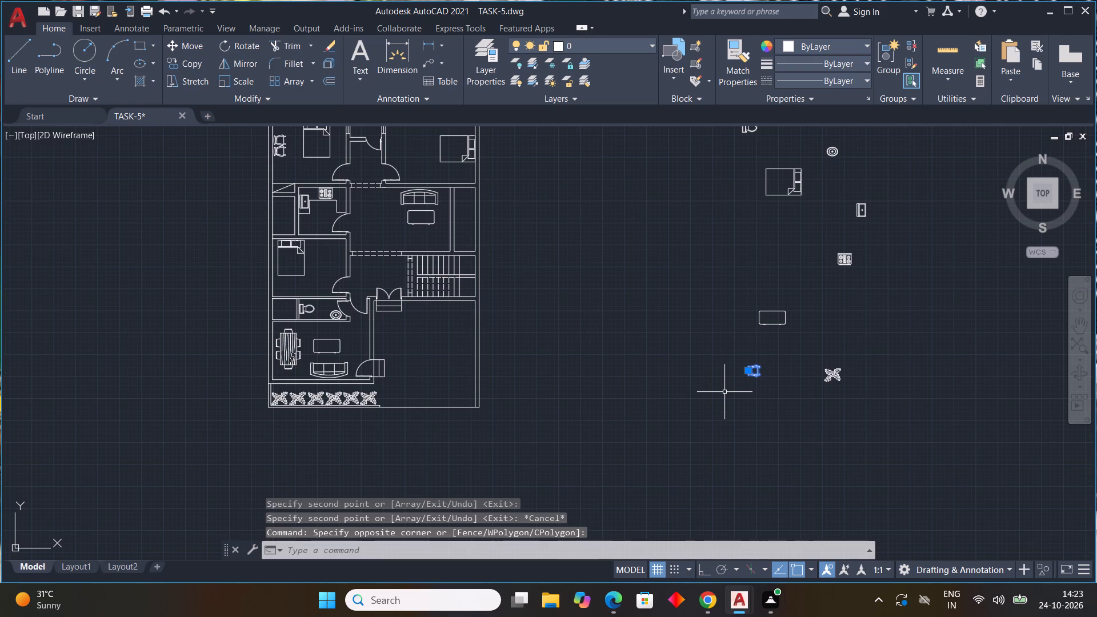
{"action": "key", "text": "r"}
{"action": "key", "text": "o"}
{"action": "key", "text": "space"}
{"action": "left_click_drag", "start_coordinate": [750, 370], "coordinate": [751, 363]}
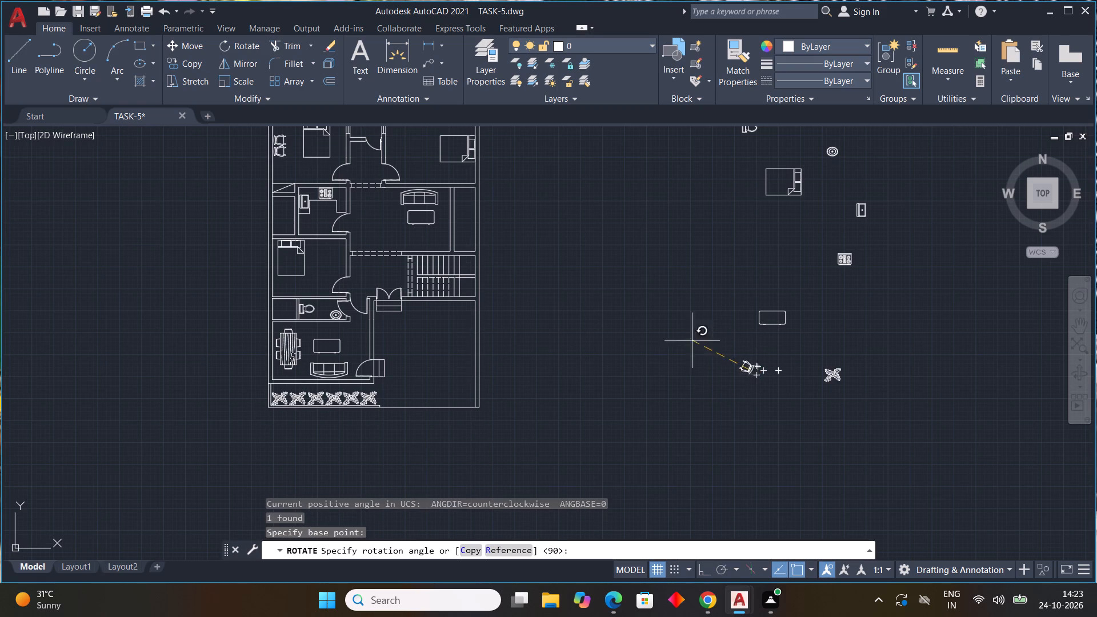
{"action": "key", "text": "F8"}
{"action": "left_click", "coordinate": [743, 341]}
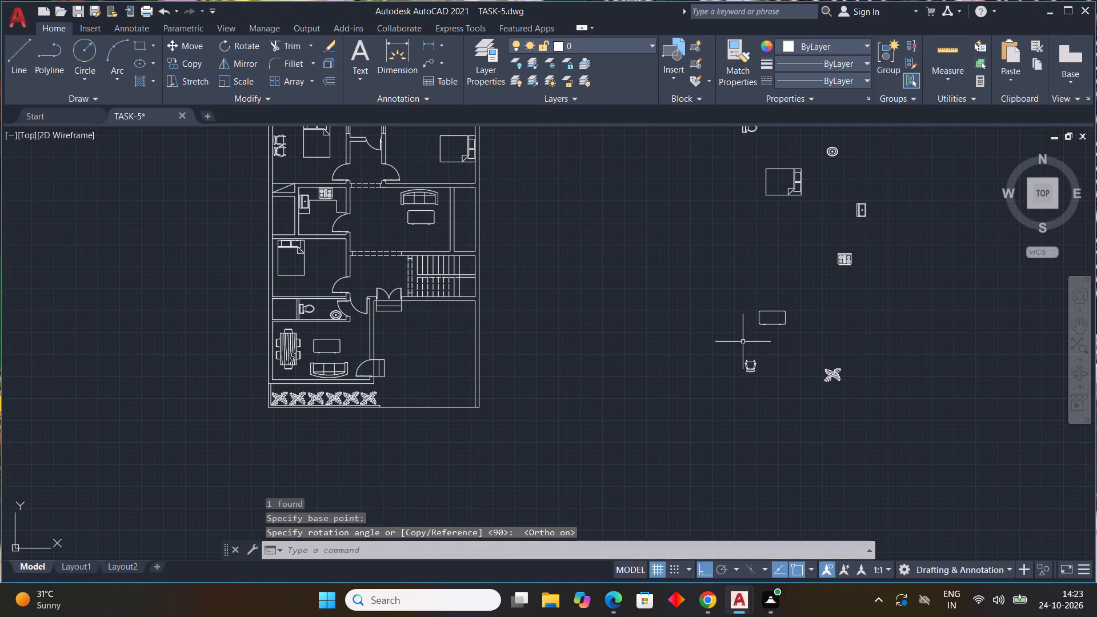
Copy the rotated chair twice into the northeast bedroom, side by side with their backs against the south wall below the bed.
{"action": "left_click", "coordinate": [750, 368]}
{"action": "key", "text": "c"}
{"action": "key", "text": "o"}
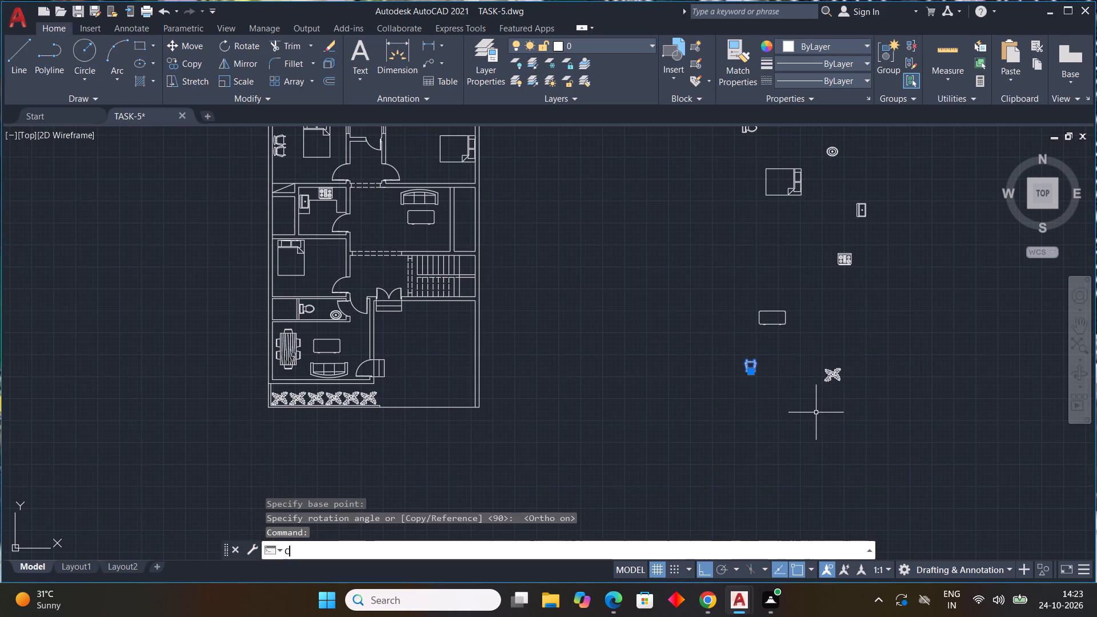
{"action": "key", "text": "space"}
{"action": "left_click_drag", "start_coordinate": [752, 373], "coordinate": [727, 354]}
{"action": "middle_click_drag", "start_coordinate": [594, 296], "coordinate": [659, 375]}
{"action": "key", "text": "F8"}
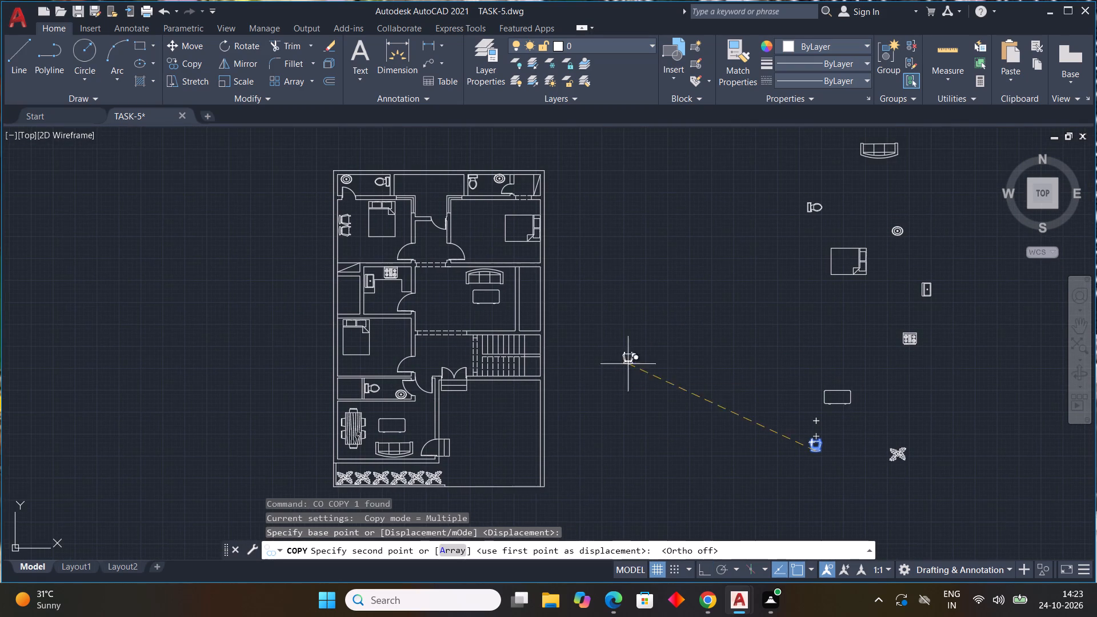
{"action": "middle_click_drag", "start_coordinate": [491, 254], "coordinate": [529, 324]}
{"action": "scroll", "coordinate": [547, 326], "scroll_direction": "up", "scroll_amount": 3}
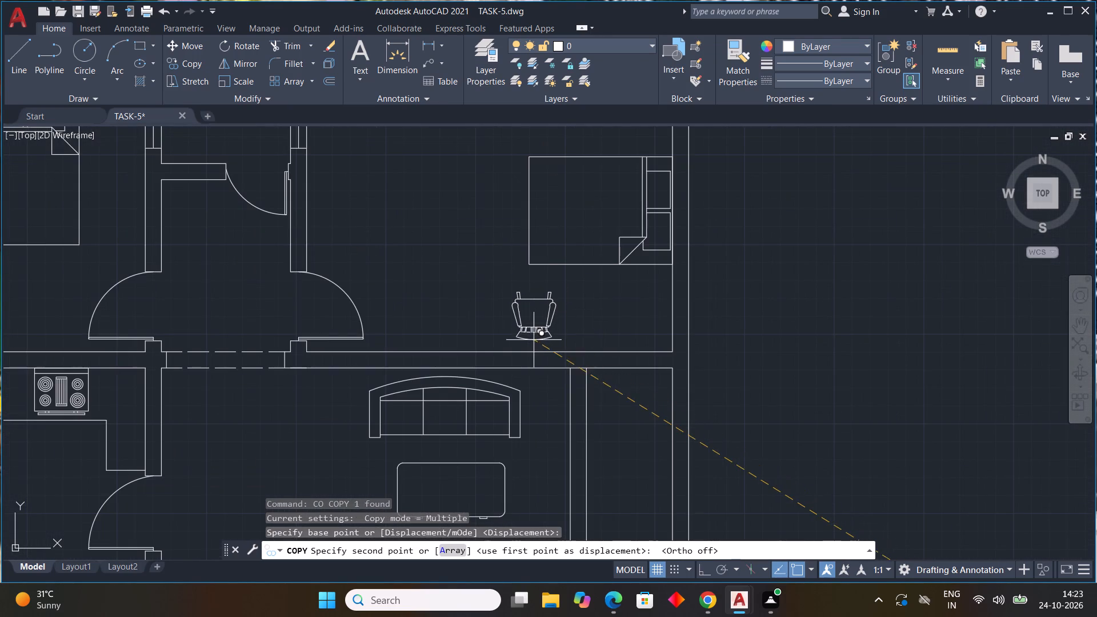
{"action": "left_click", "coordinate": [533, 347]}
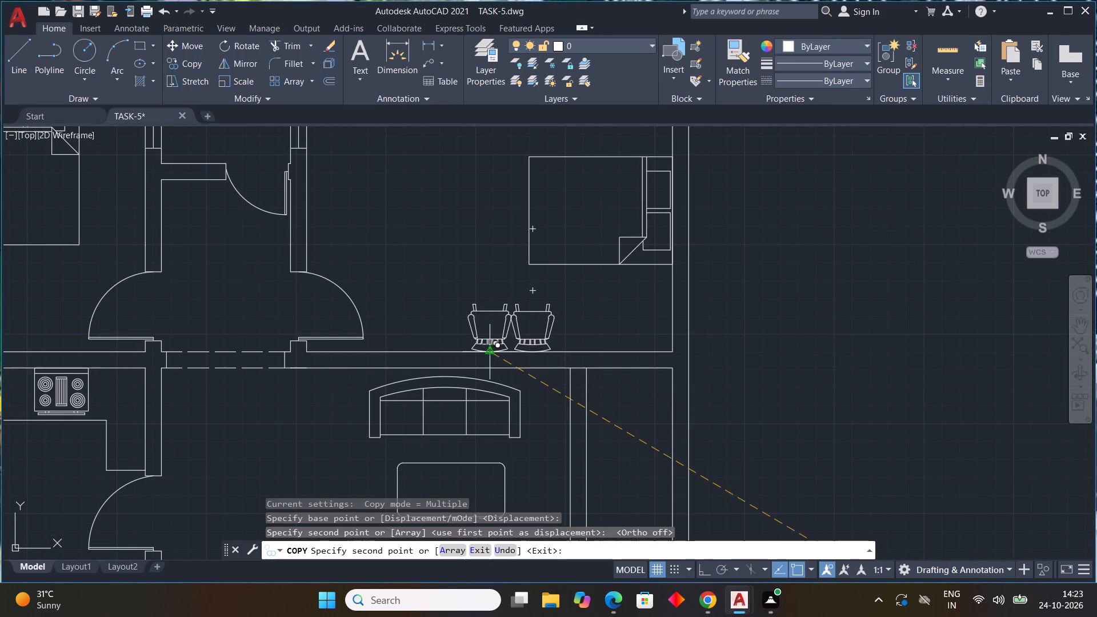
{"action": "left_click", "coordinate": [491, 354]}
{"action": "key", "text": "Escape"}
Rotate the original chair block beside the floor plan by another 90 degrees, so its back faces east.
{"action": "scroll", "coordinate": [719, 348], "scroll_direction": "down", "scroll_amount": 3}
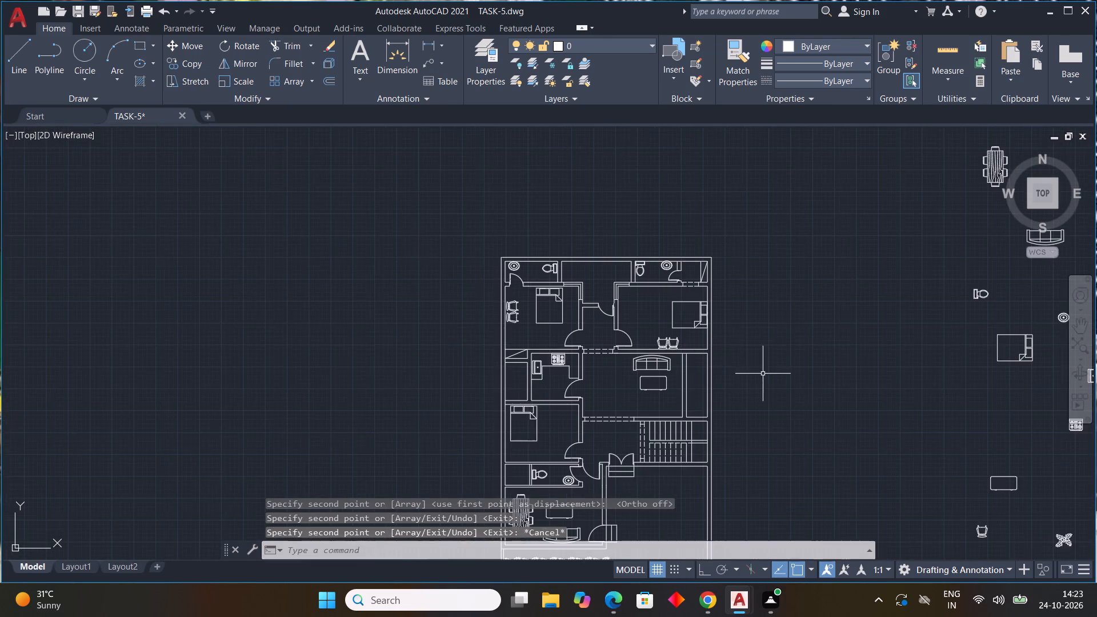
{"action": "middle_click_drag", "start_coordinate": [760, 374], "coordinate": [485, 320]}
{"action": "middle_click_drag", "start_coordinate": [483, 319], "coordinate": [462, 303]}
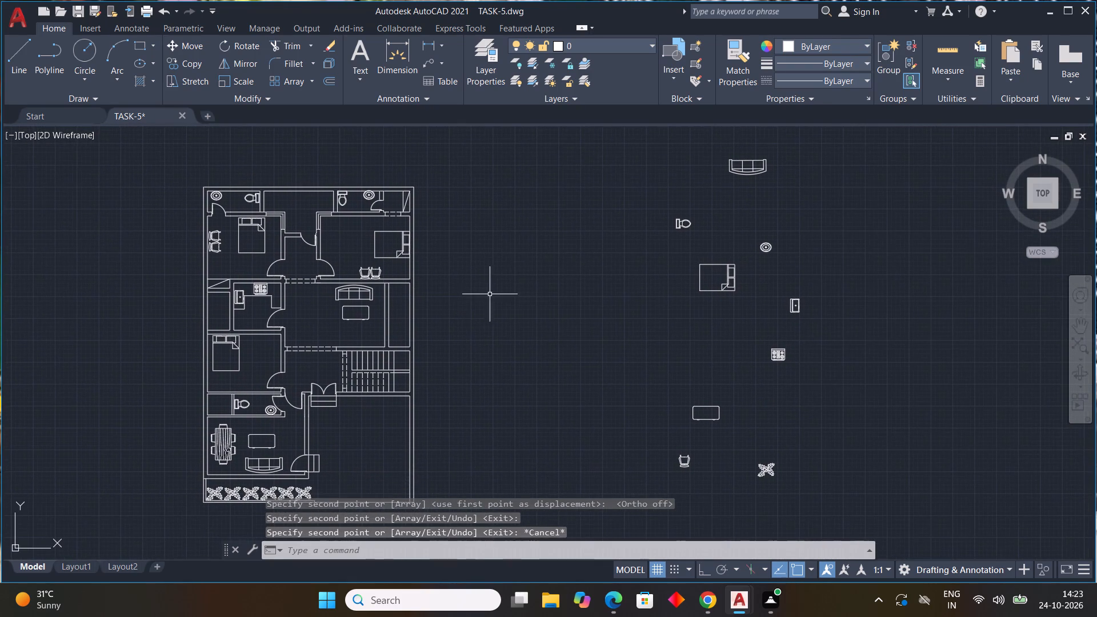
{"action": "middle_click_drag", "start_coordinate": [623, 456], "coordinate": [727, 395]}
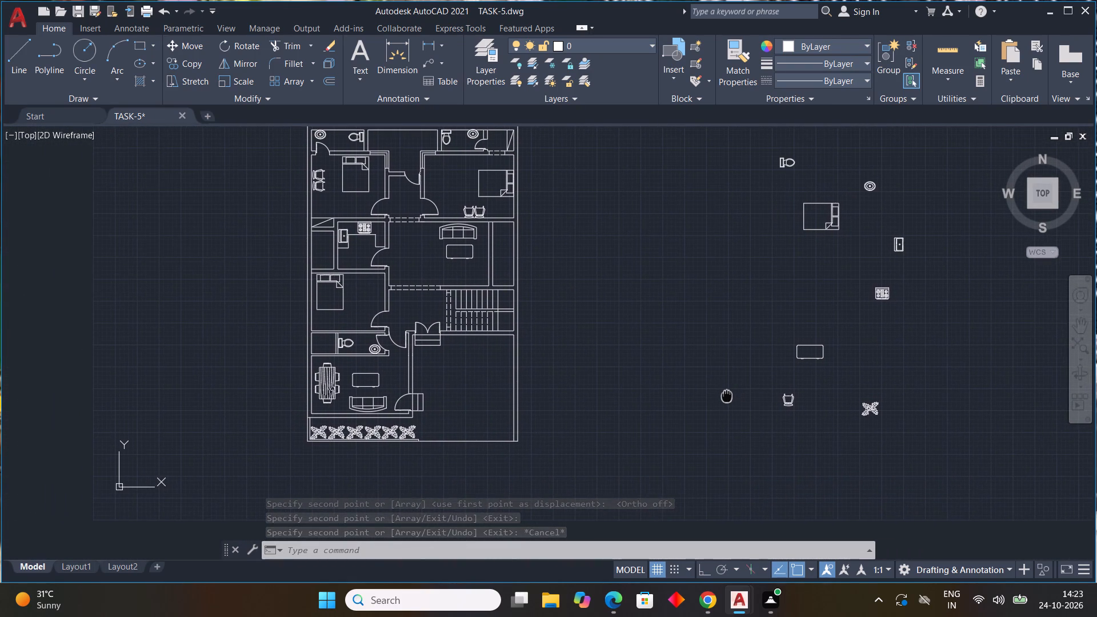
{"action": "middle_click_drag", "start_coordinate": [727, 395], "coordinate": [696, 422]}
{"action": "middle_click", "coordinate": [696, 422]}
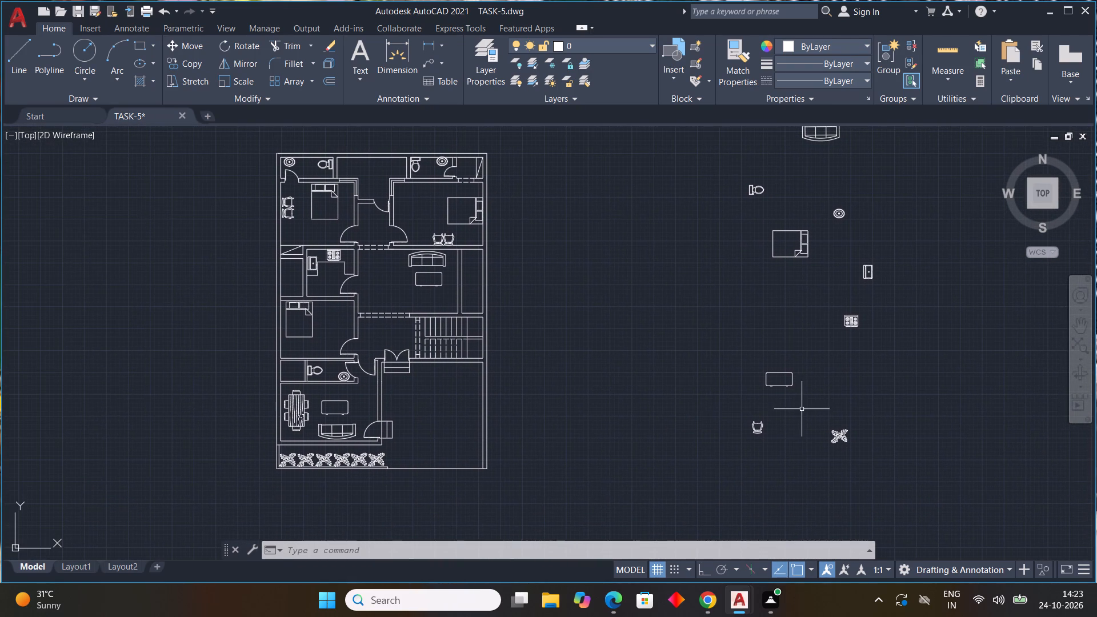
{"action": "left_click_drag", "start_coordinate": [773, 422], "coordinate": [762, 427]}
{"action": "left_click", "coordinate": [647, 433]}
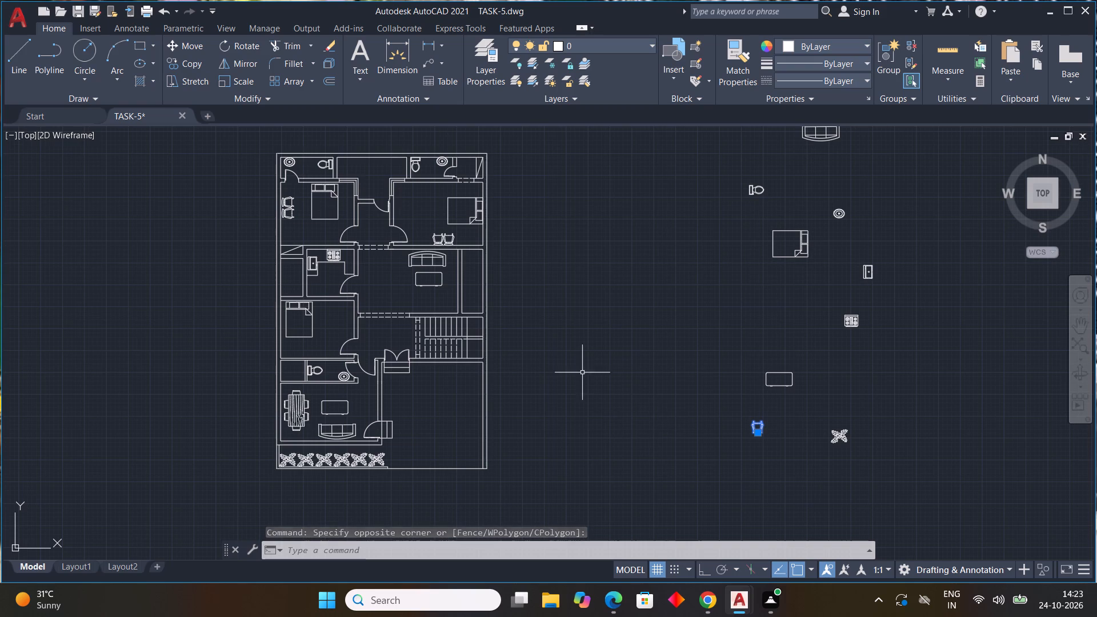
{"action": "type", "text": "RO"}
{"action": "key", "text": "space"}
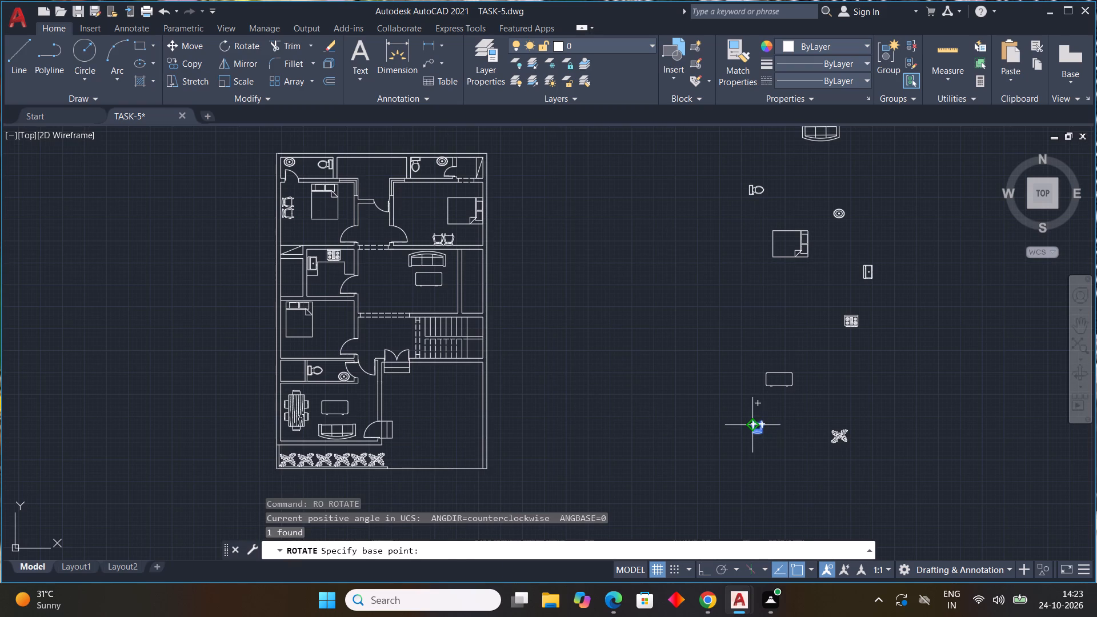
{"action": "left_click", "coordinate": [752, 425]}
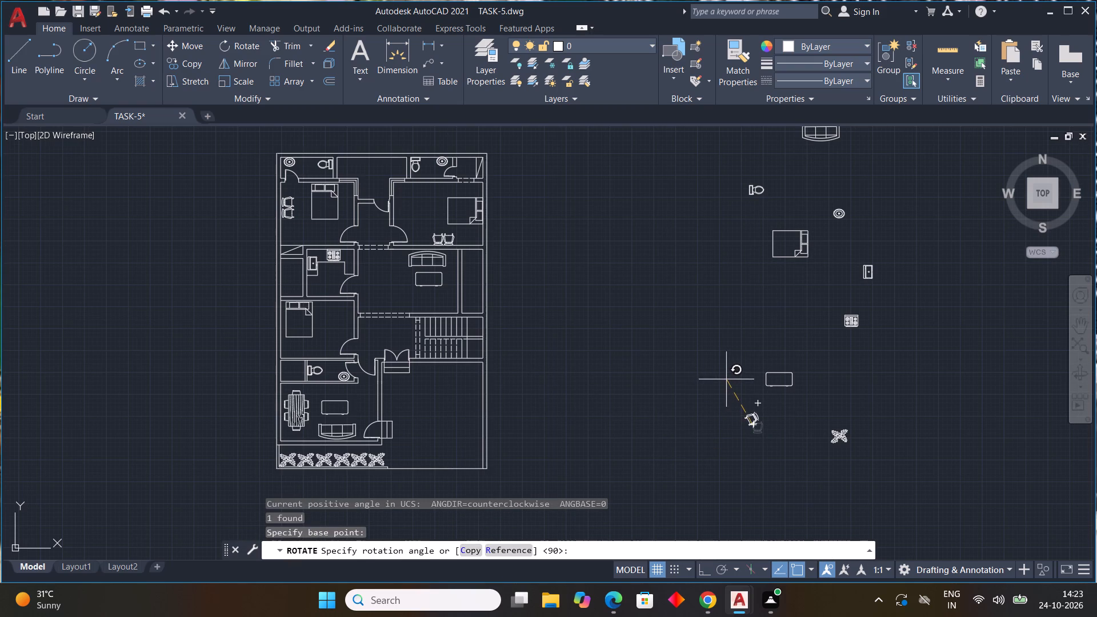
{"action": "key", "text": "F8"}
{"action": "left_click", "coordinate": [743, 376]}
Copy the rotated chair twice into the southwest living and dining room, one above the other near the east wall, facing the coffee table.
{"action": "left_click_drag", "start_coordinate": [777, 416], "coordinate": [758, 422]}
{"action": "left_click", "coordinate": [699, 443]}
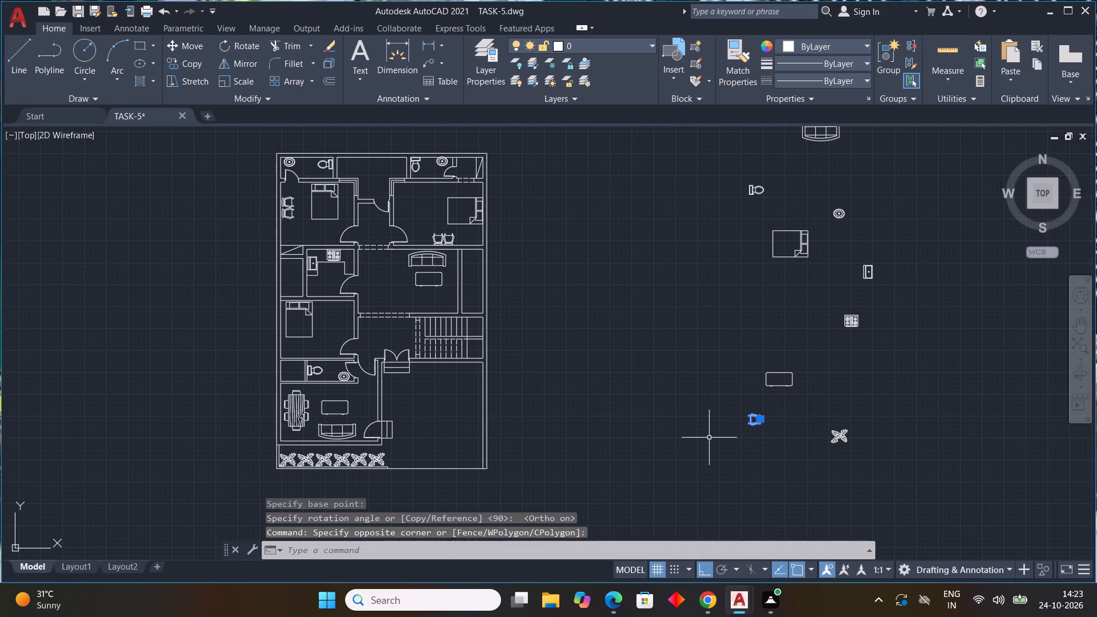
{"action": "key", "text": "c"}
{"action": "type", "text": "O"}
{"action": "key", "text": "space"}
{"action": "left_click", "coordinate": [751, 416]}
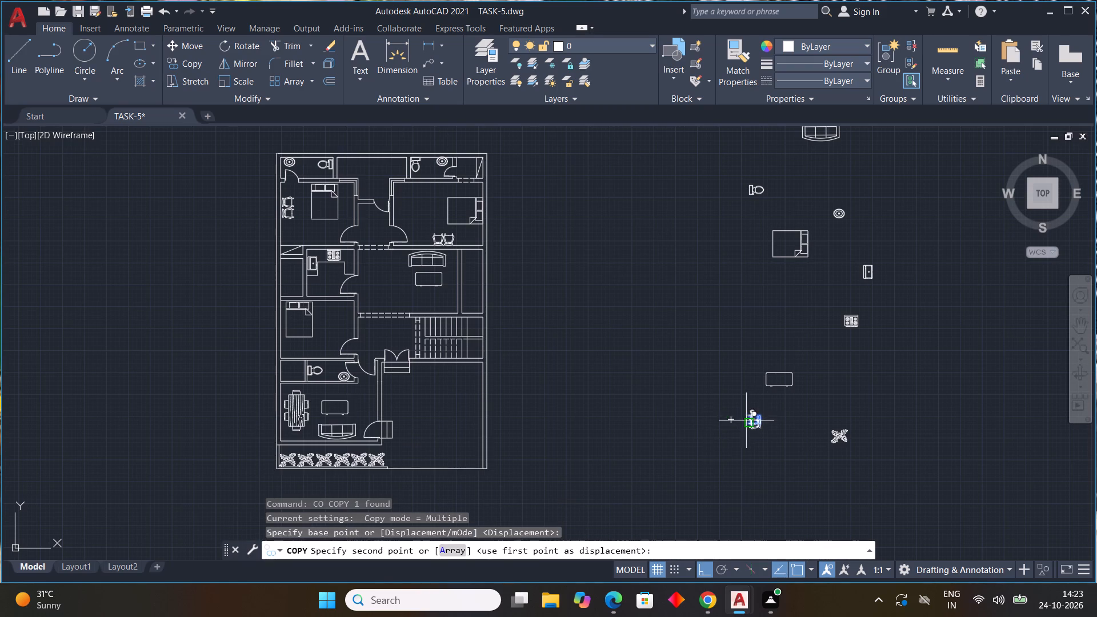
{"action": "key", "text": "F8"}
{"action": "middle_click_drag", "start_coordinate": [516, 494], "coordinate": [682, 467]}
{"action": "scroll", "coordinate": [516, 494], "scroll_direction": "up", "scroll_amount": 1}
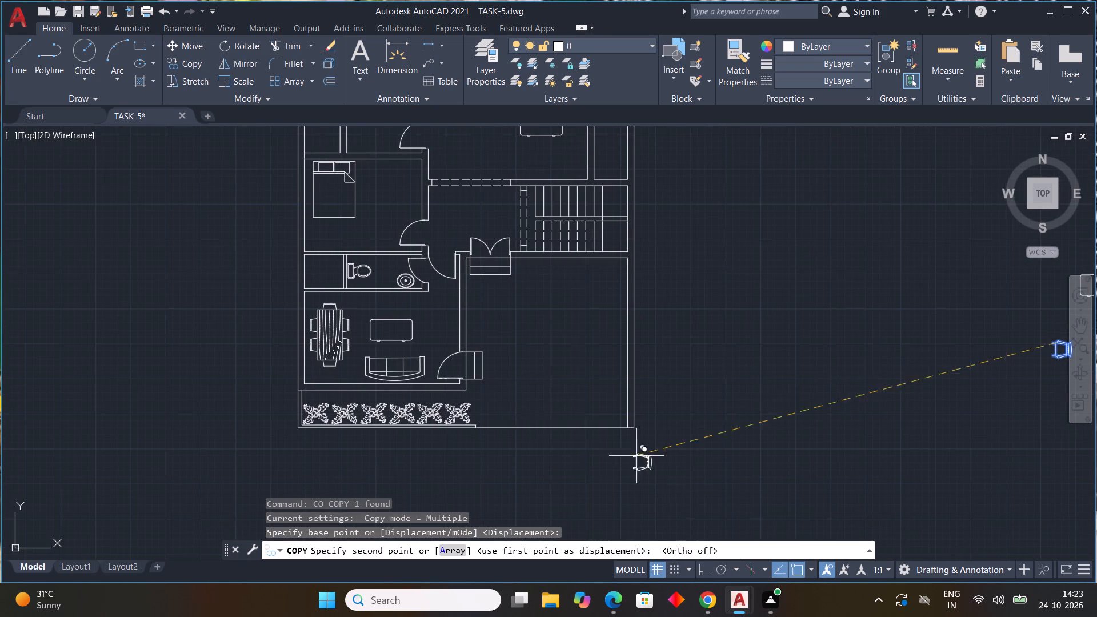
{"action": "middle_click_drag", "start_coordinate": [425, 352], "coordinate": [465, 423]}
{"action": "scroll", "coordinate": [490, 398], "scroll_direction": "up", "scroll_amount": 3}
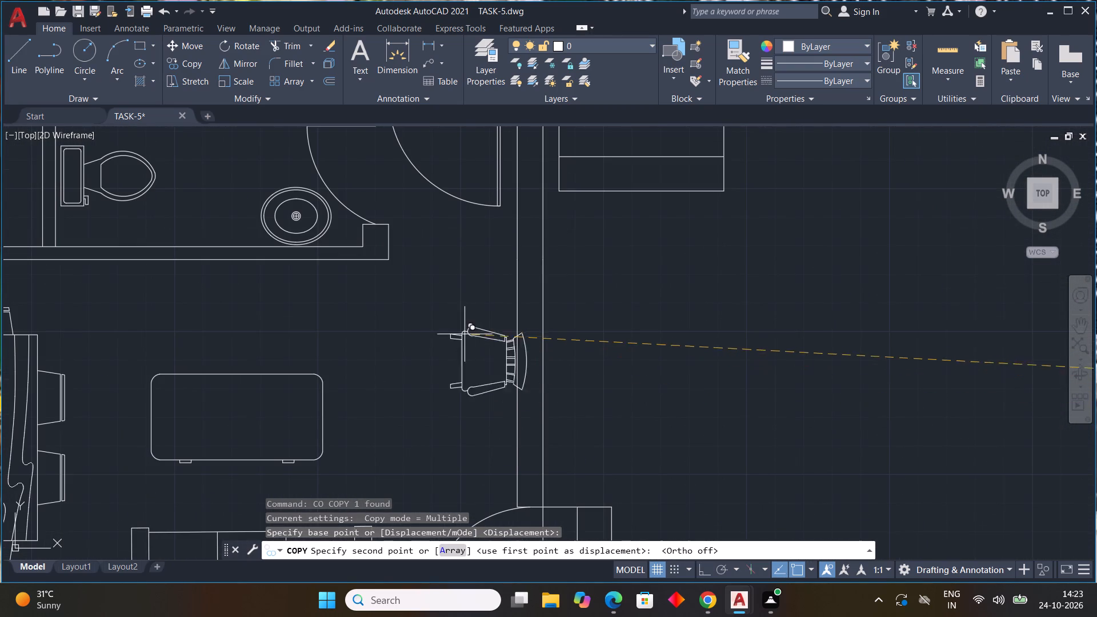
{"action": "left_click", "coordinate": [443, 324]}
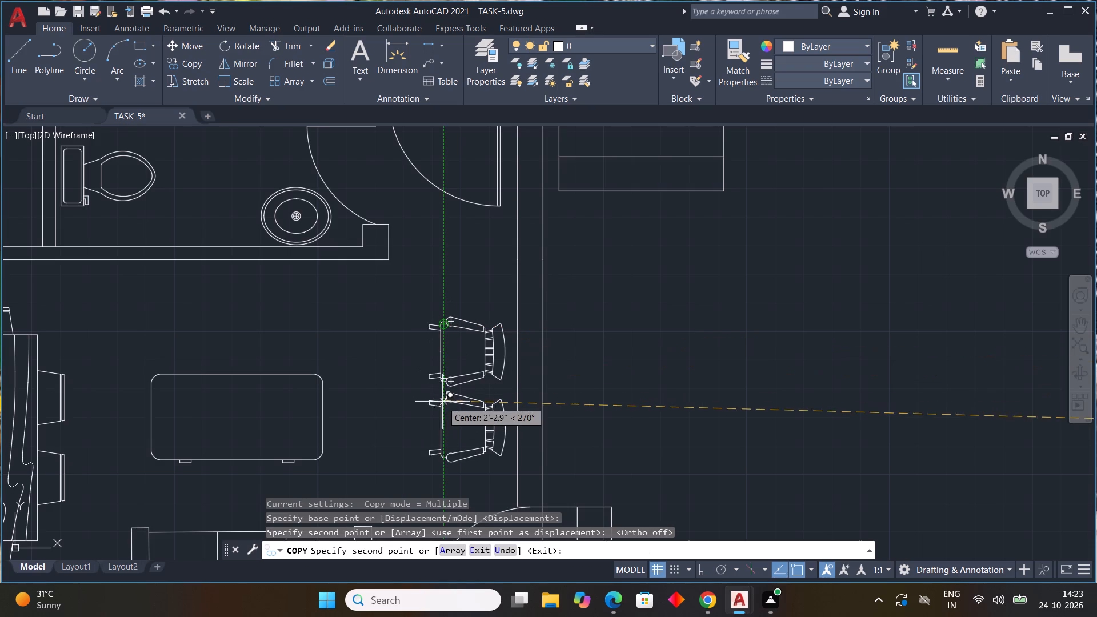
{"action": "left_click", "coordinate": [446, 400]}
{"action": "key", "text": "Escape"}
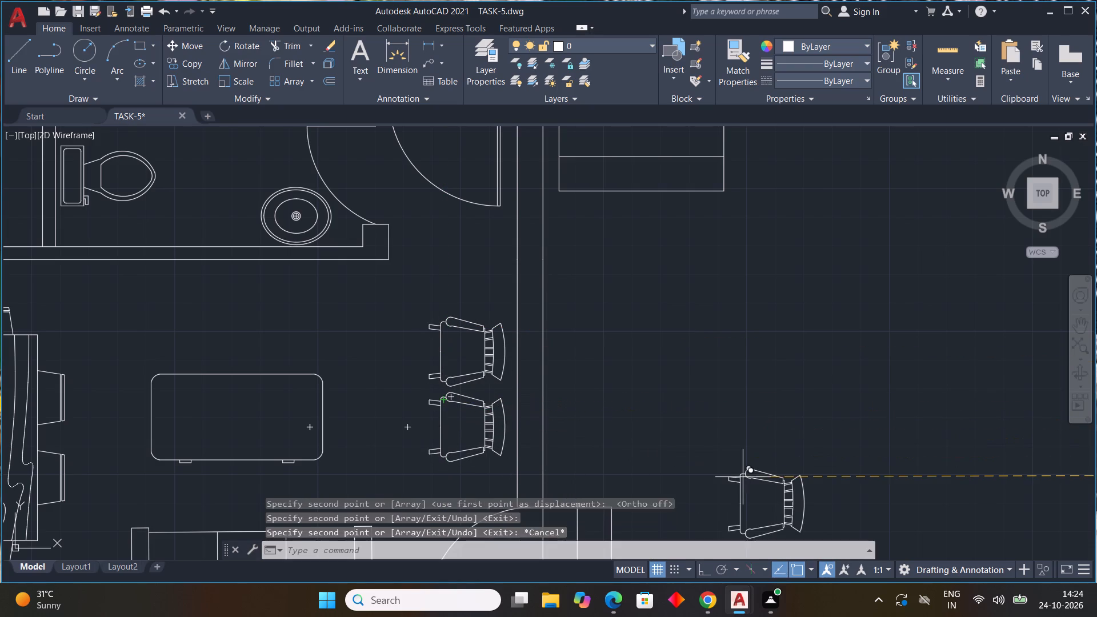
{"action": "key", "text": "Escape"}
{"action": "key", "text": "Escape"}
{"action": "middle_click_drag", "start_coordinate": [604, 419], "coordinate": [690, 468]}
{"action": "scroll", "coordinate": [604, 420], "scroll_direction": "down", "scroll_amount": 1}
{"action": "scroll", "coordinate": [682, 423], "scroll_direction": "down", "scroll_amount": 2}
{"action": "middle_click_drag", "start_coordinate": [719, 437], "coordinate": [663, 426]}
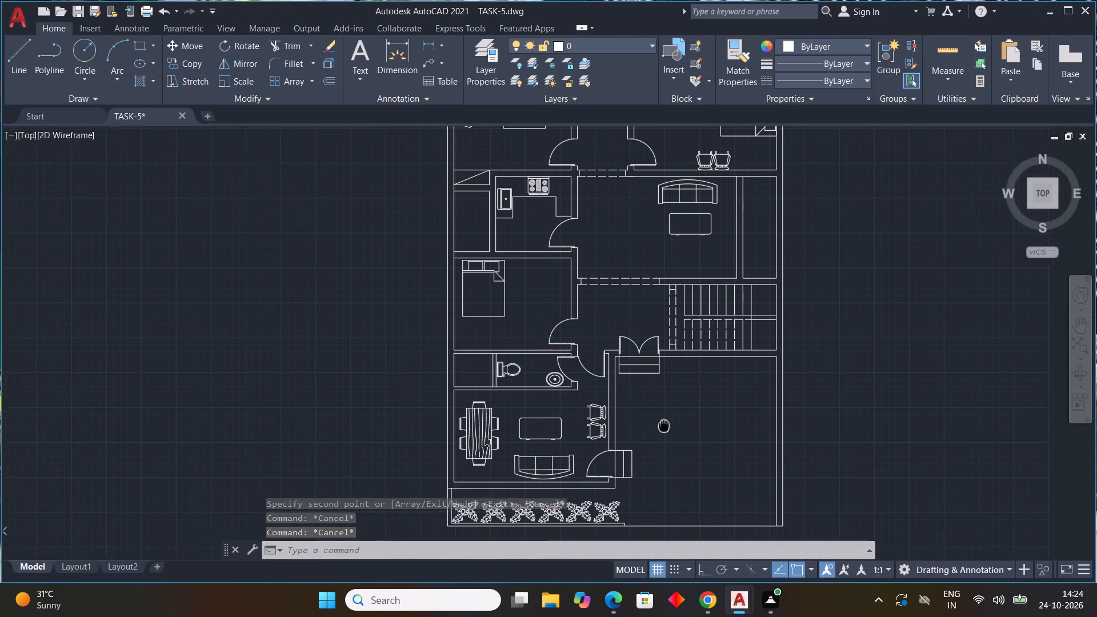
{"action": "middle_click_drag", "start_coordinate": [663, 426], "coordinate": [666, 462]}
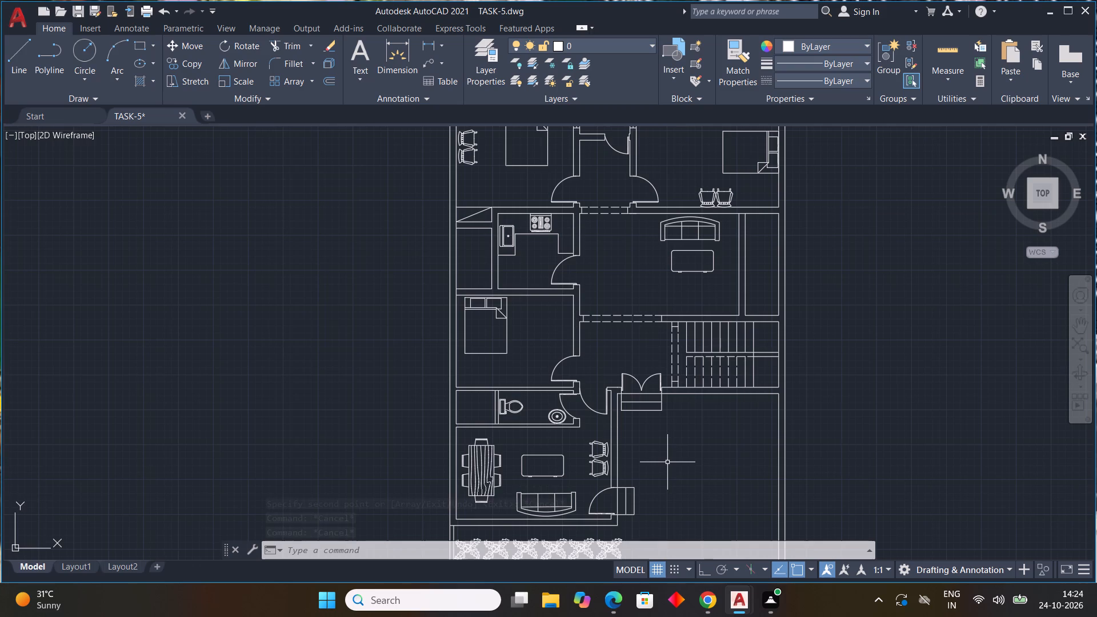
Copy the east-backed chair block twice into the central living room, one above the other beside the east partition, southeast of the coffee table.
{"action": "scroll", "coordinate": [667, 462], "scroll_direction": "down", "scroll_amount": 2}
{"action": "middle_click_drag", "start_coordinate": [682, 460], "coordinate": [678, 458]}
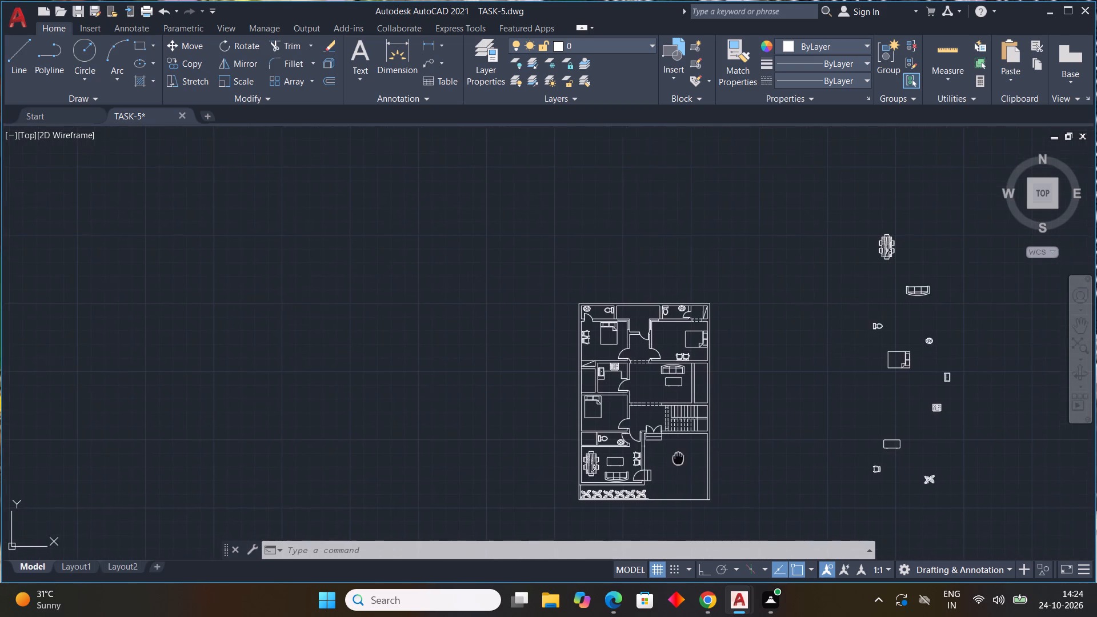
{"action": "middle_click_drag", "start_coordinate": [678, 458], "coordinate": [618, 408]}
{"action": "scroll", "coordinate": [814, 423], "scroll_direction": "up", "scroll_amount": 1}
{"action": "left_click", "coordinate": [816, 423]}
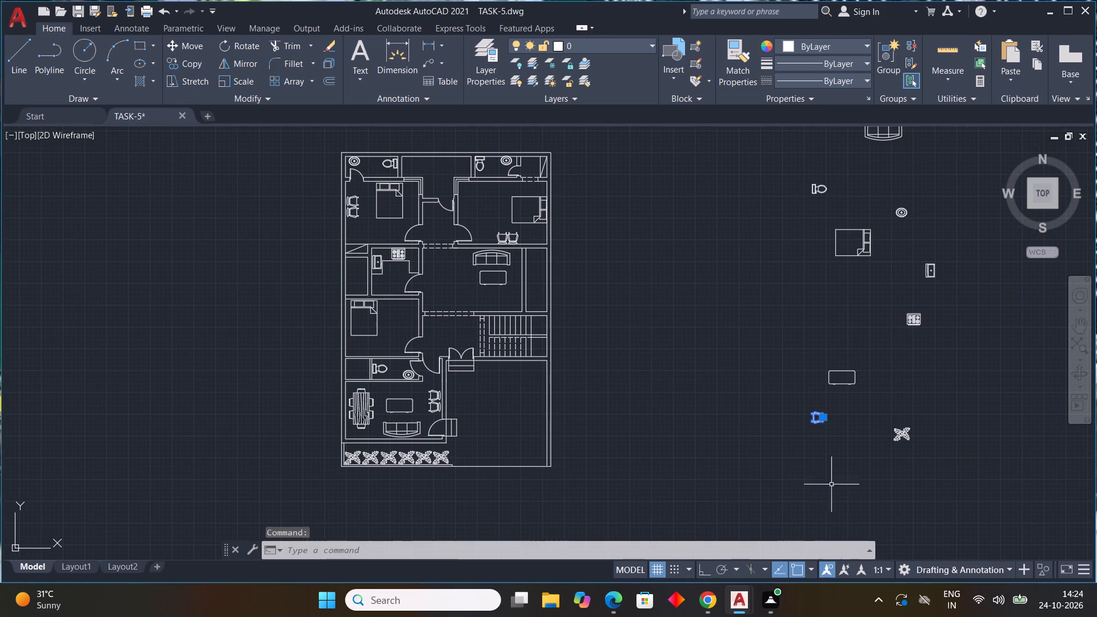
{"action": "key", "text": "c"}
{"action": "key", "text": "o"}
{"action": "key", "text": "space"}
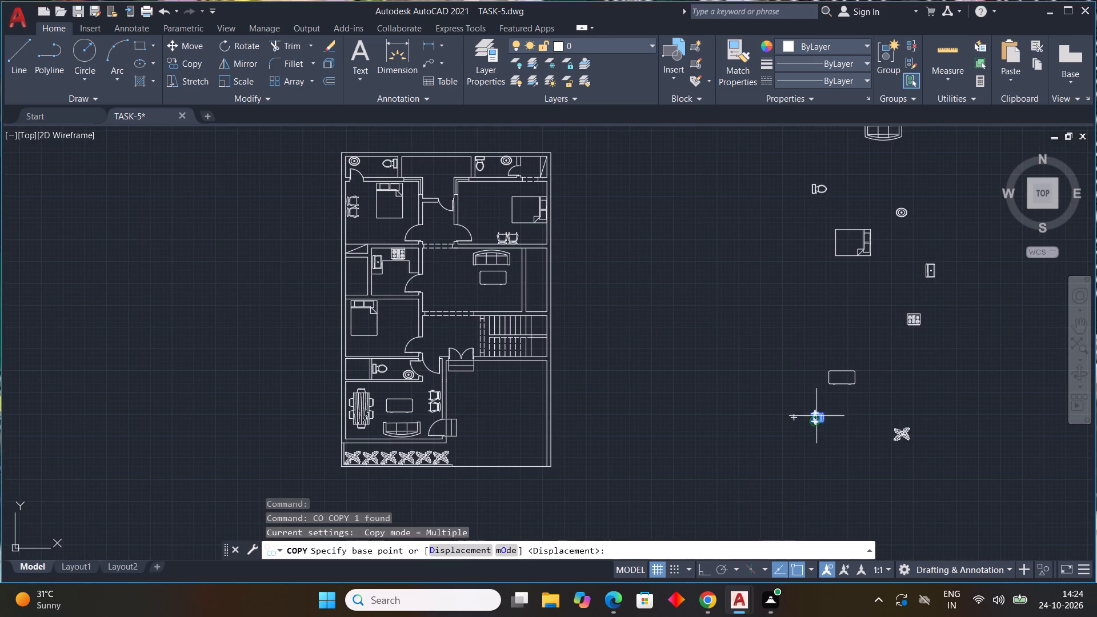
{"action": "left_click", "coordinate": [812, 415]}
{"action": "scroll", "coordinate": [530, 285], "scroll_direction": "up", "scroll_amount": 2}
{"action": "middle_click_drag", "start_coordinate": [530, 285], "coordinate": [550, 330]}
{"action": "scroll", "coordinate": [517, 355], "scroll_direction": "up", "scroll_amount": 2}
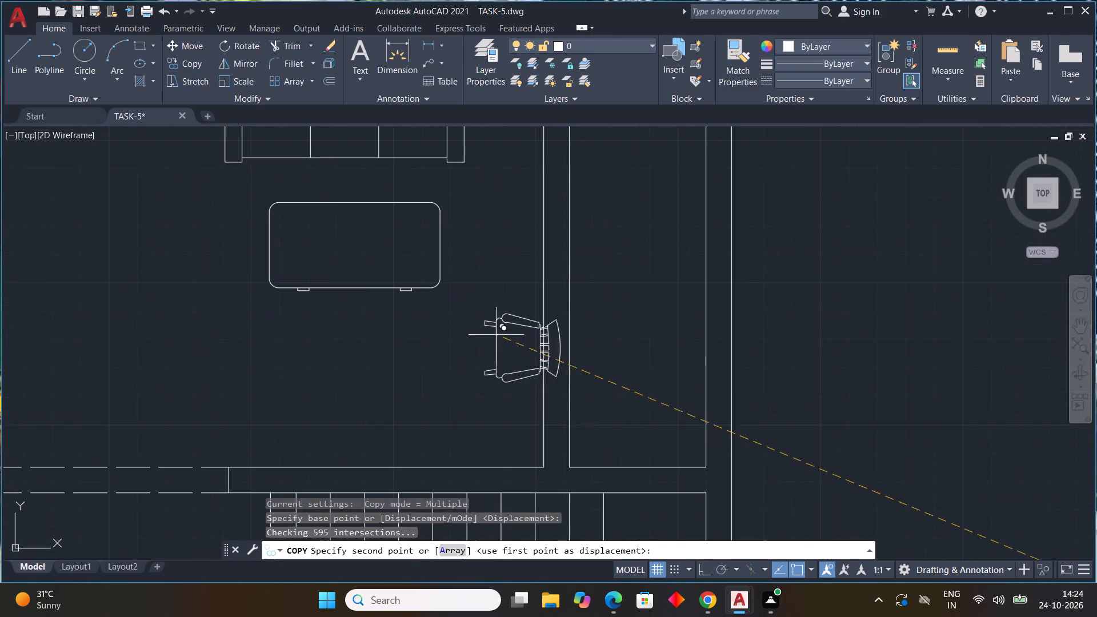
{"action": "left_click", "coordinate": [474, 302]}
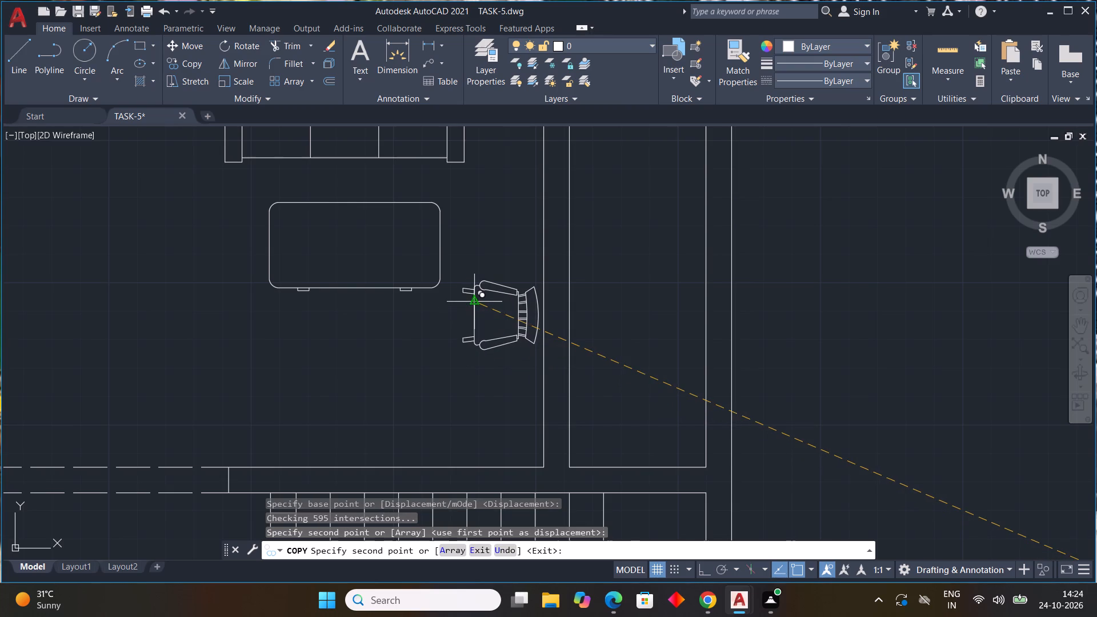
{"action": "left_click", "coordinate": [478, 379]}
{"action": "key", "text": "Escape"}
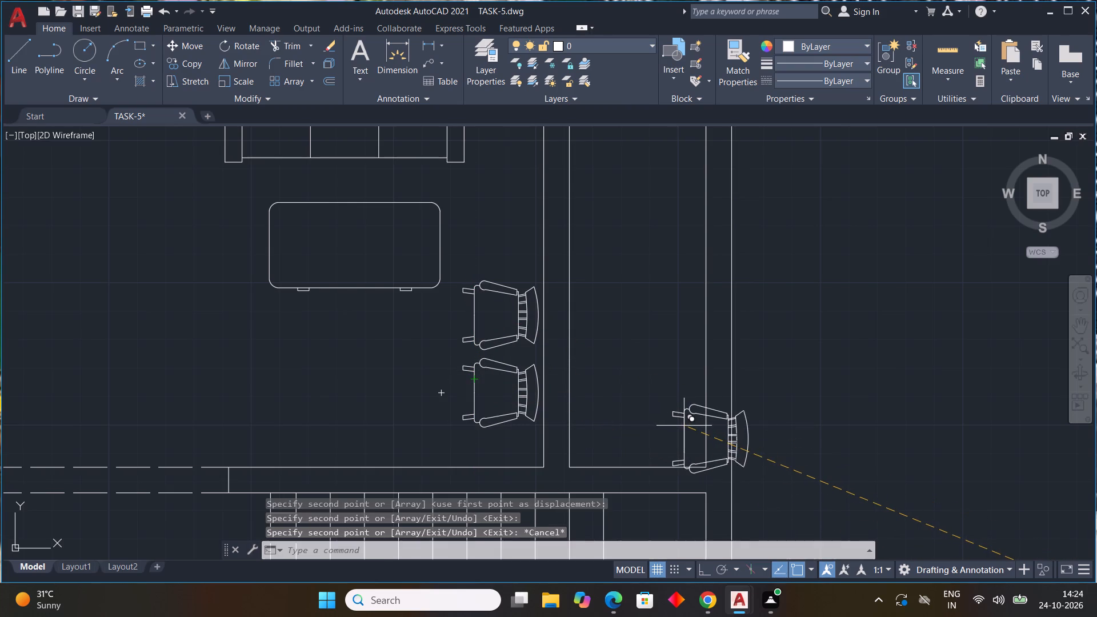
Draw a short line across the northeast bedroom's south wall, east of the two chairs, as the window's west jamb.
{"action": "scroll", "coordinate": [684, 426], "scroll_direction": "down", "scroll_amount": 3}
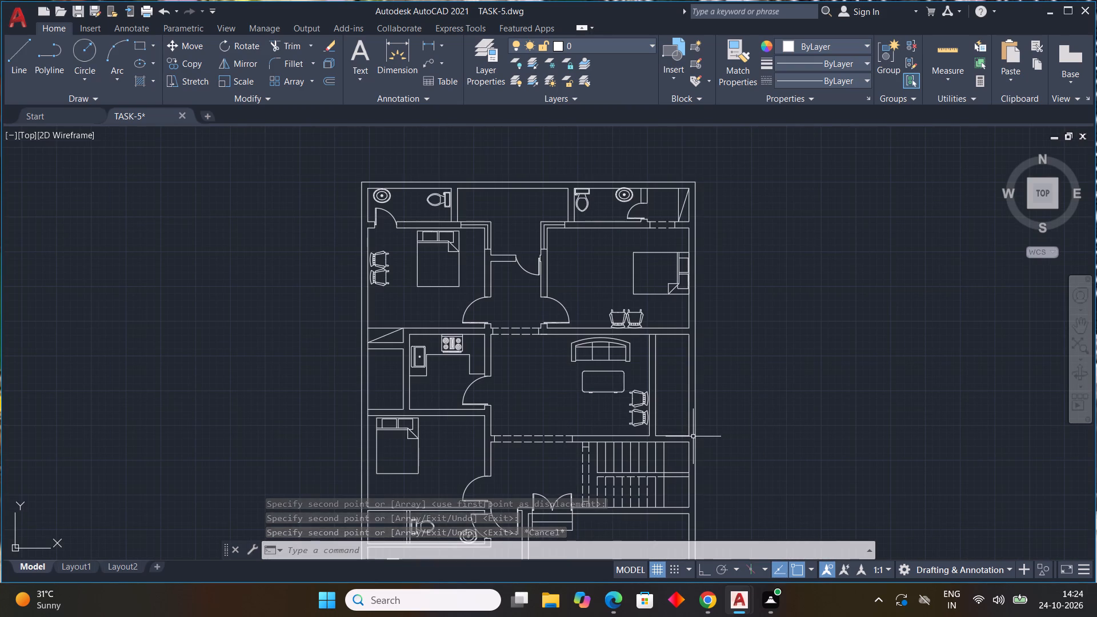
{"action": "type", "text": "L"}
{"action": "key", "text": "space"}
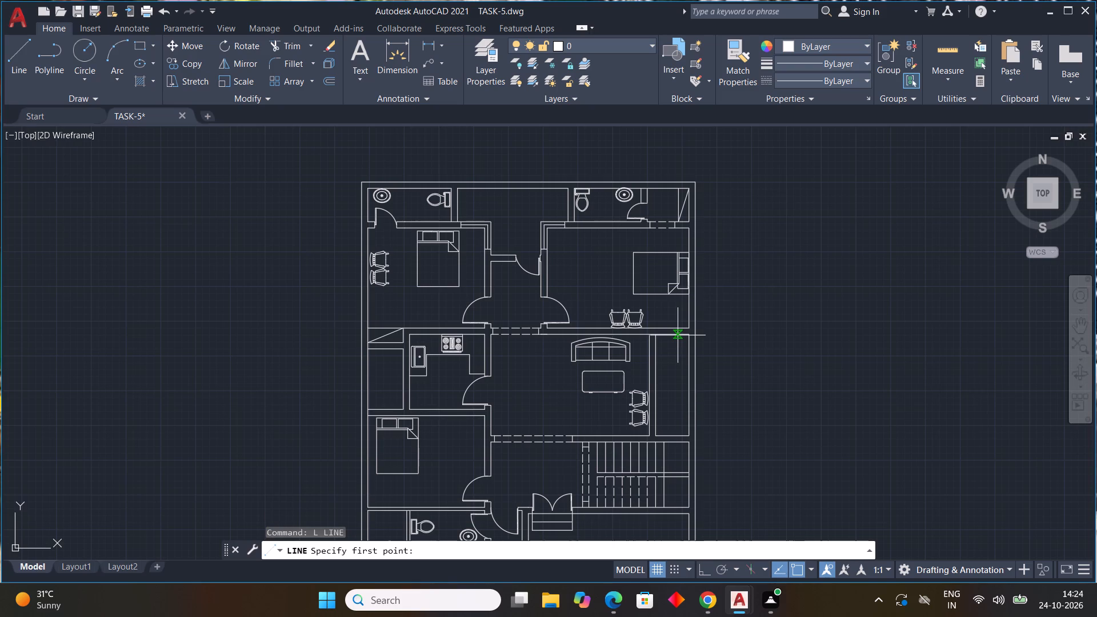
{"action": "scroll", "coordinate": [678, 335], "scroll_direction": "up", "scroll_amount": 3}
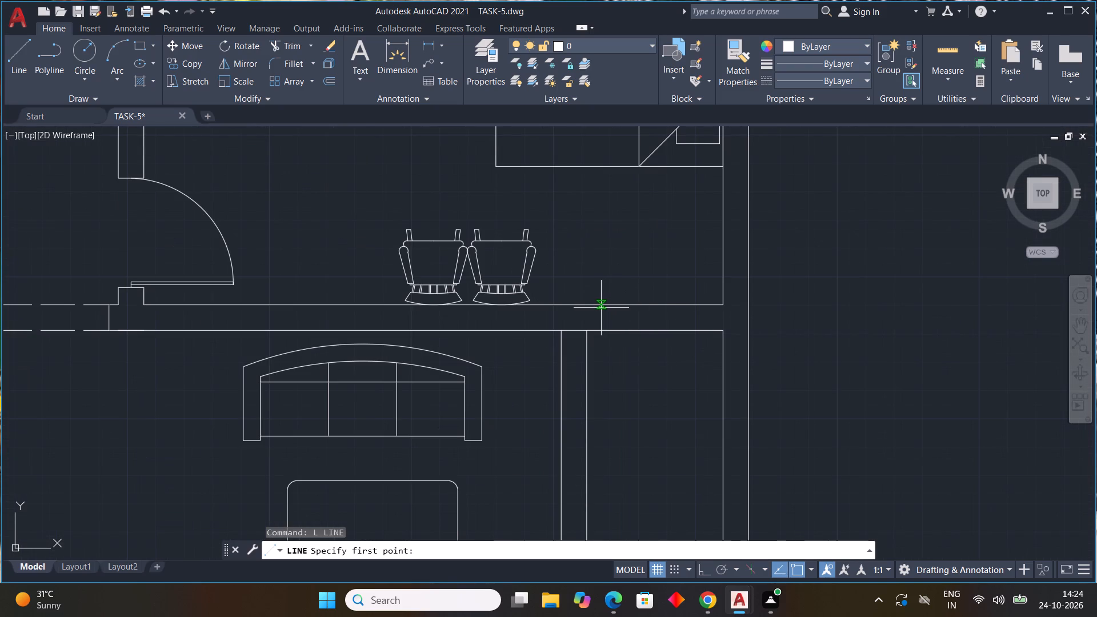
{"action": "left_click_drag", "start_coordinate": [601, 307], "coordinate": [603, 317]}
{"action": "left_click", "coordinate": [600, 334]}
{"action": "key", "text": "Escape"}
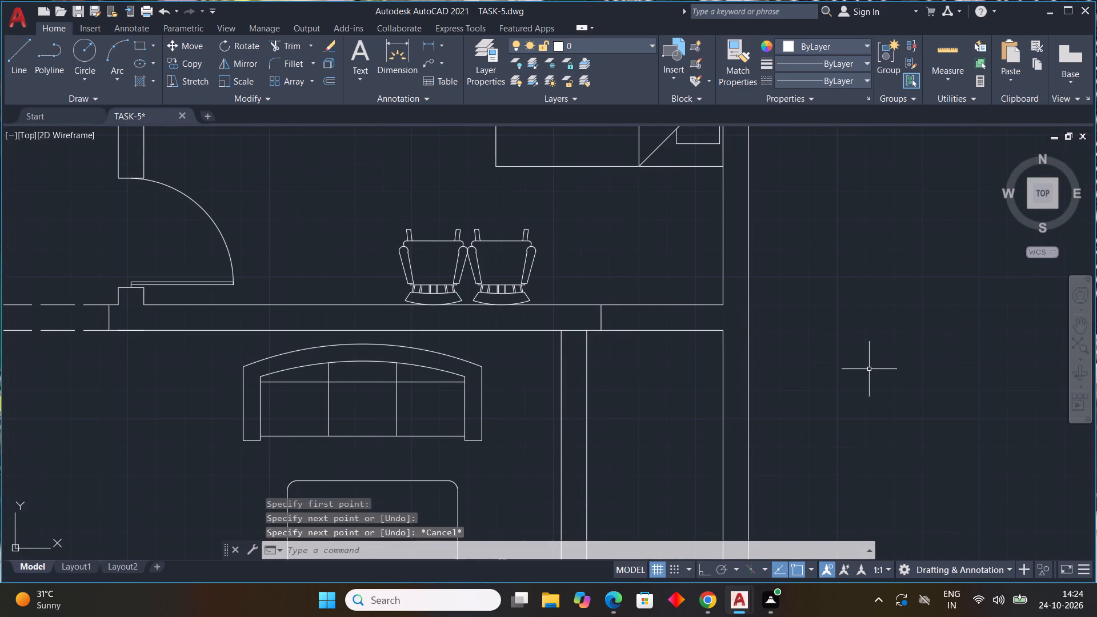
Offset the new jamb line 3' to the east within the bedroom's south wall.
{"action": "type", "text": "OFF"}
{"action": "key", "text": "space"}
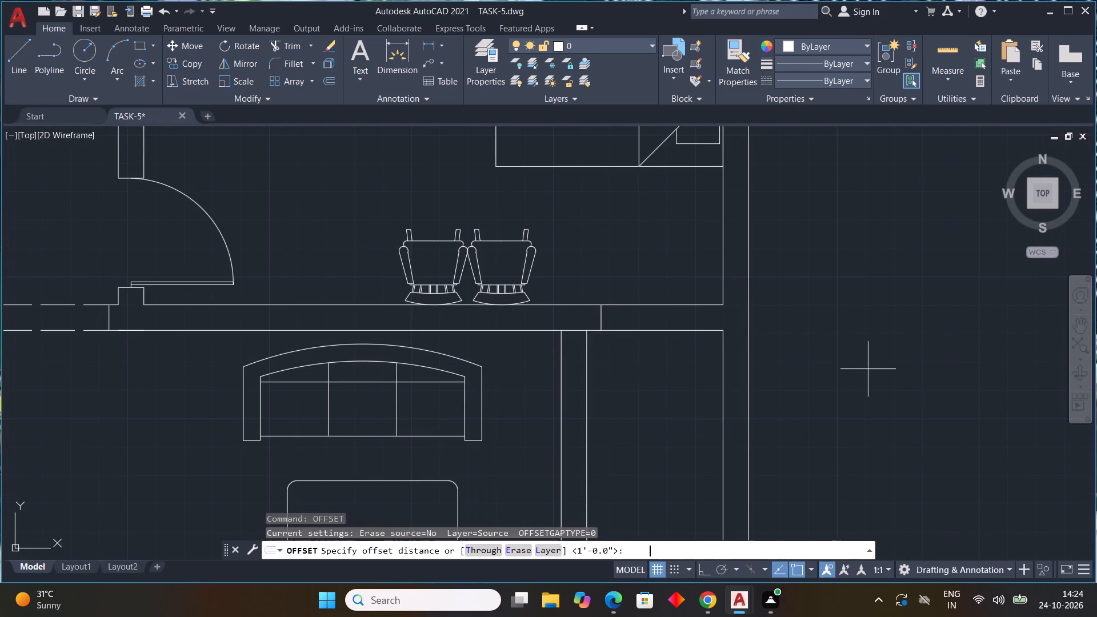
{"action": "type", "text": "3'"}
{"action": "key", "text": "Return"}
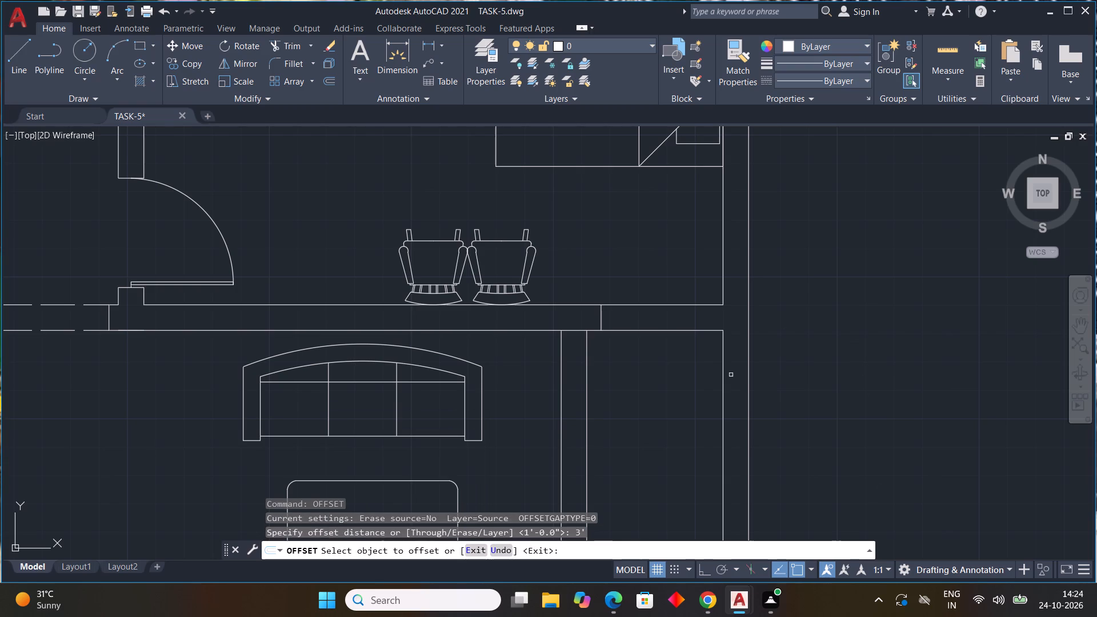
{"action": "left_click_drag", "start_coordinate": [600, 319], "coordinate": [609, 321]}
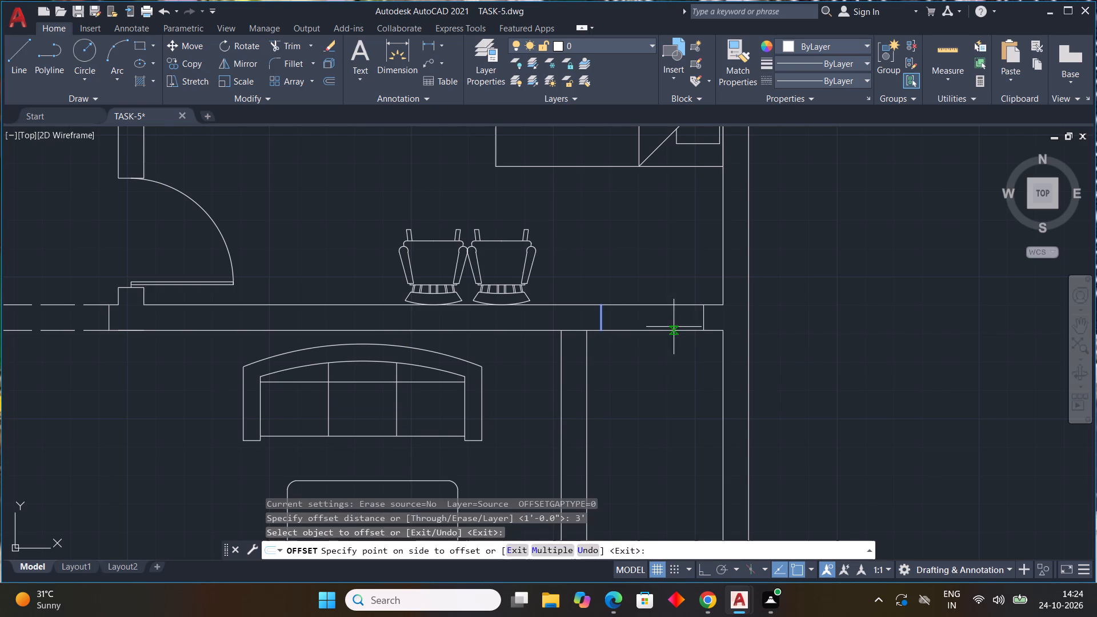
{"action": "left_click", "coordinate": [674, 327]}
{"action": "key", "text": "Escape"}
{"action": "key", "text": "Escape"}
{"action": "key", "text": "Escape"}
Trim the wall line crossing the top of the partition between the living room and the narrow east space.
{"action": "scroll", "coordinate": [726, 342], "scroll_direction": "down", "scroll_amount": 1}
{"action": "middle_click_drag", "start_coordinate": [724, 347], "coordinate": [763, 338]}
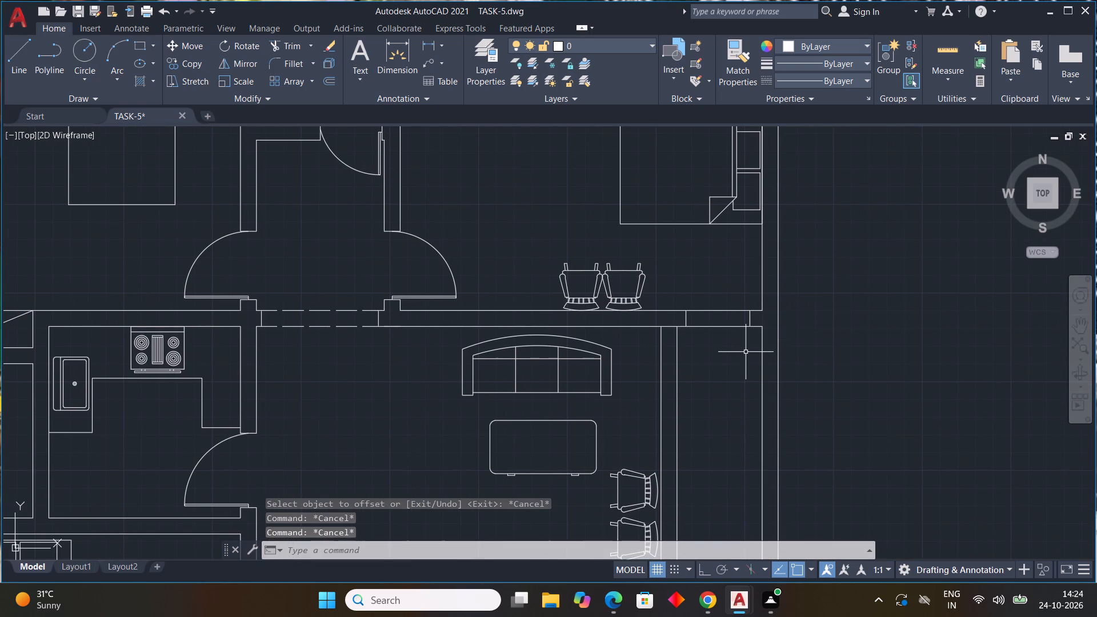
{"action": "key", "text": "t"}
{"action": "type", "text": "R"}
{"action": "key", "text": "space"}
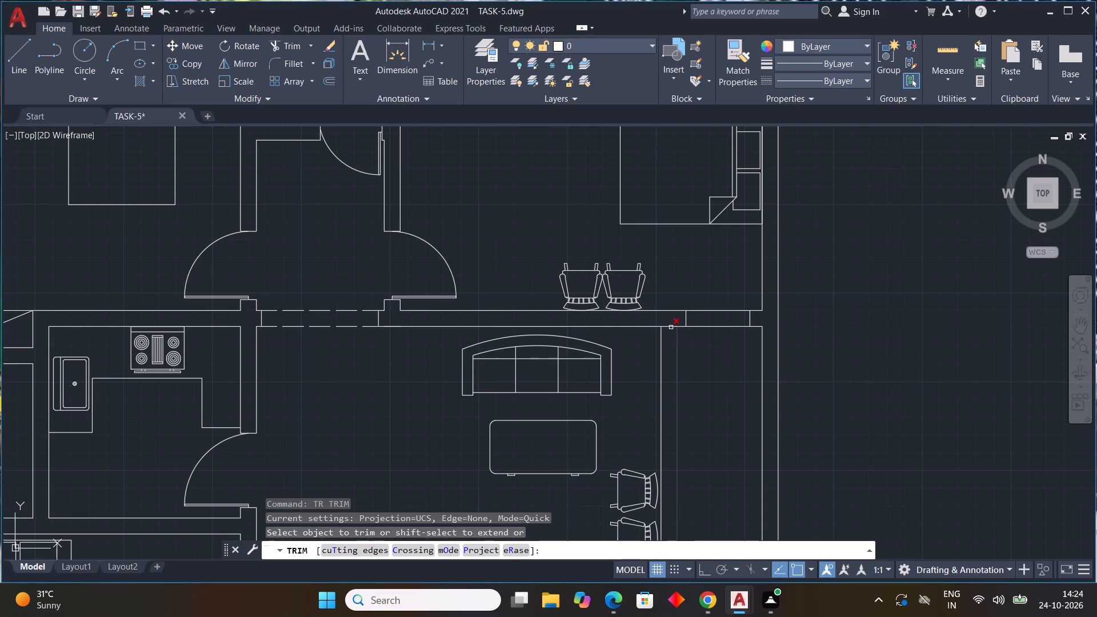
{"action": "left_click", "coordinate": [670, 327]}
{"action": "key", "text": "Escape"}
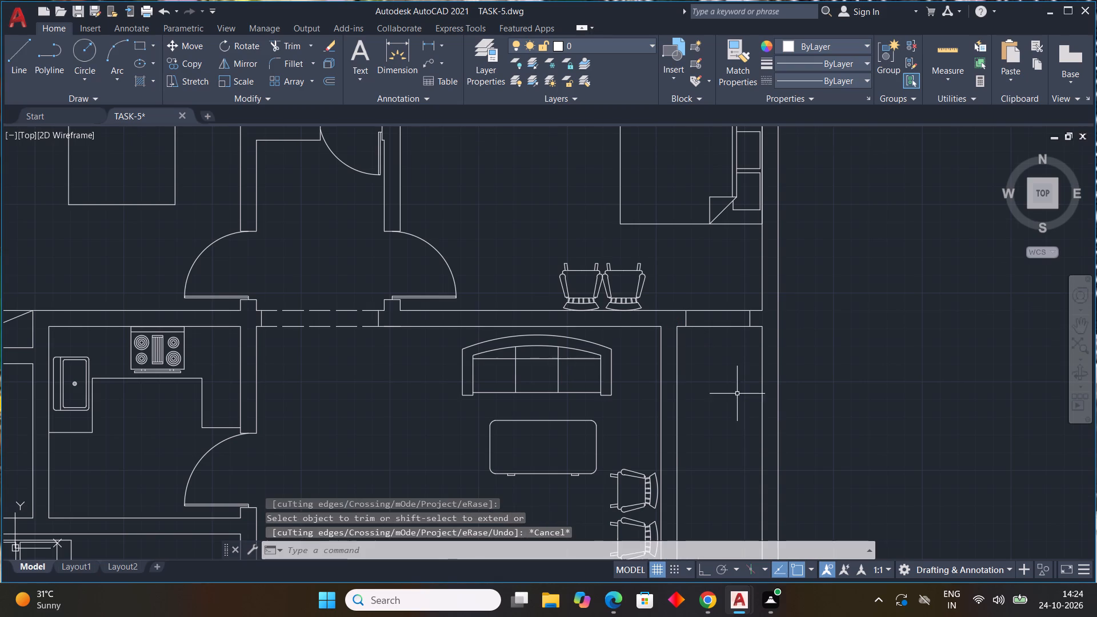
Offset the narrow east space's north wall line 3" northward, and offset that copy another 3" north to form the window's inner lines.
{"action": "scroll", "coordinate": [734, 391], "scroll_direction": "down", "scroll_amount": 1}
{"action": "middle_click_drag", "start_coordinate": [731, 391], "coordinate": [716, 310]}
{"action": "middle_click", "coordinate": [715, 310]}
{"action": "key", "text": "Escape"}
{"action": "key", "text": "Escape"}
{"action": "key", "text": "Escape"}
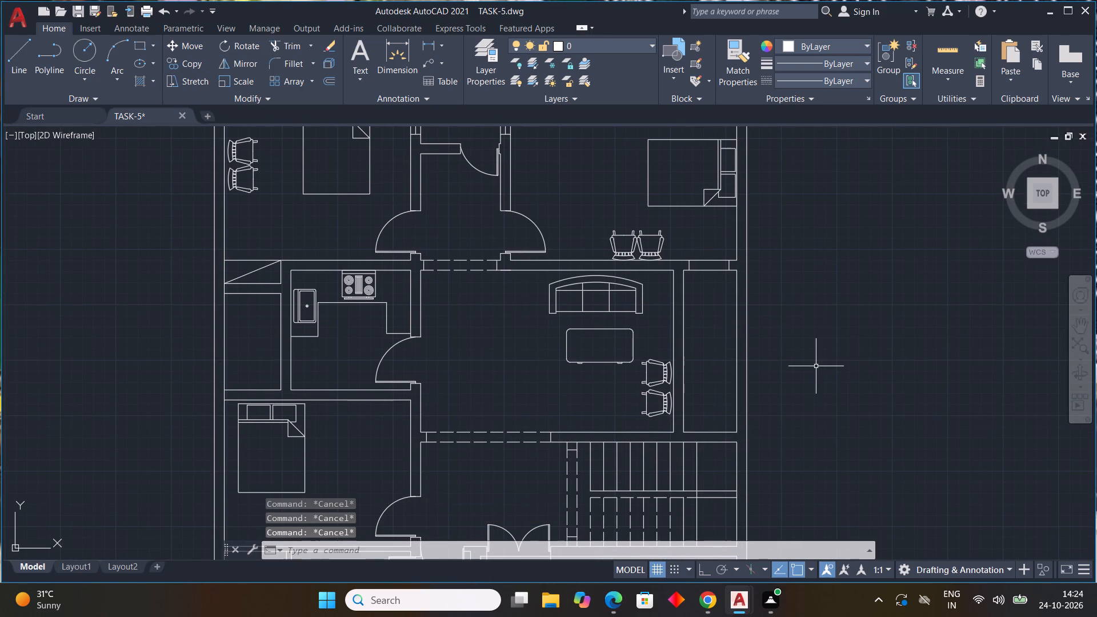
{"action": "type", "text": "OFF"}
{"action": "key", "text": "space"}
{"action": "type", "text": "3\""}
{"action": "key", "text": "Return"}
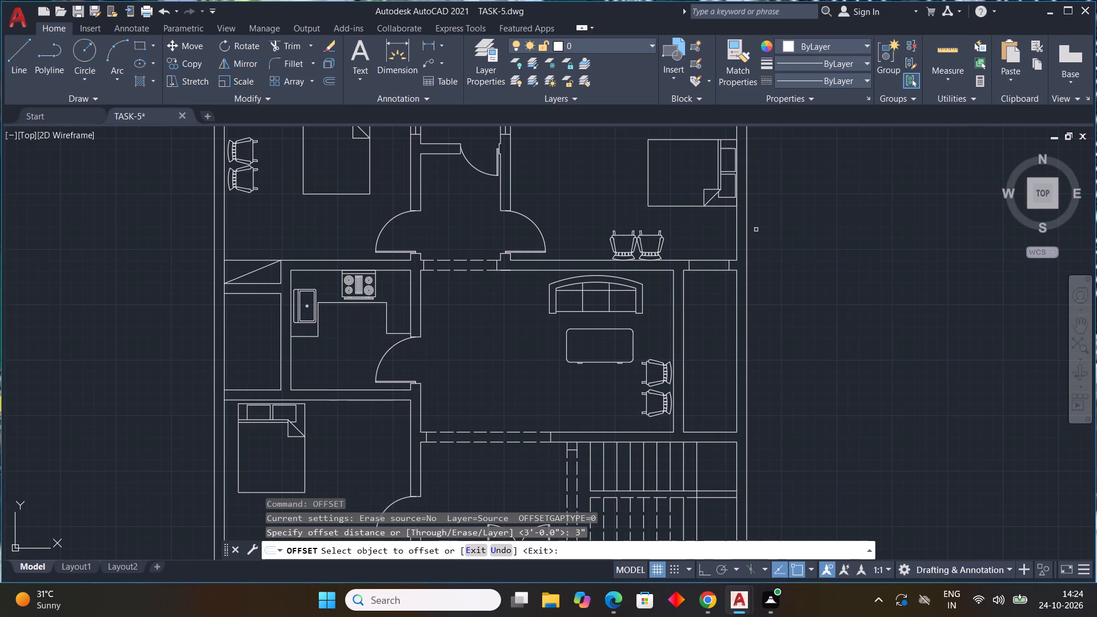
{"action": "scroll", "coordinate": [704, 312], "scroll_direction": "up", "scroll_amount": 2}
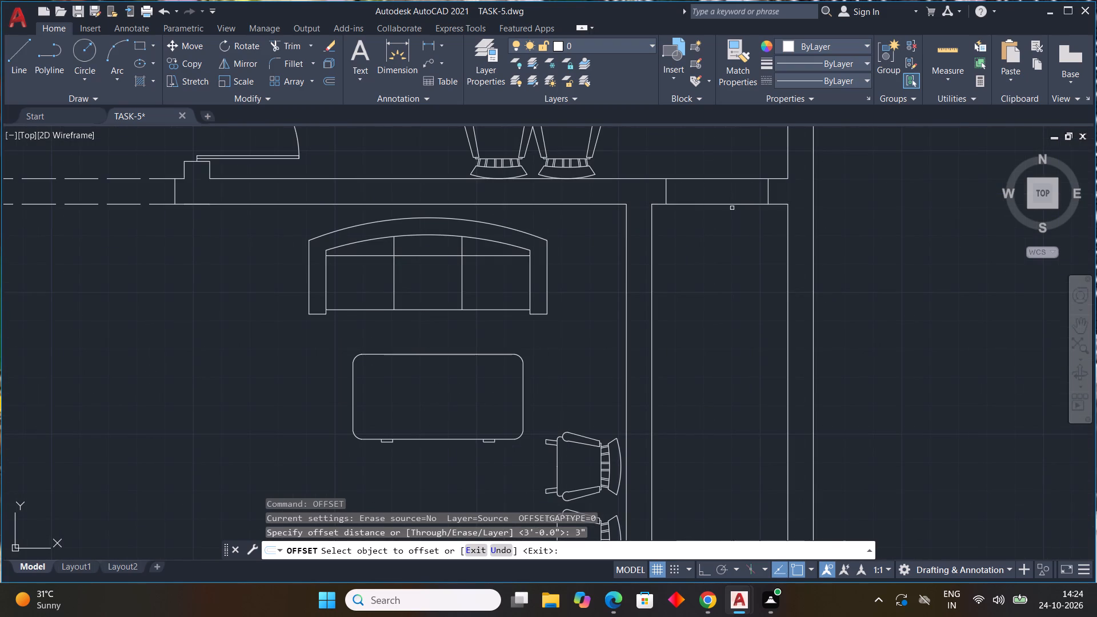
{"action": "left_click", "coordinate": [735, 205]}
{"action": "left_click", "coordinate": [732, 194]}
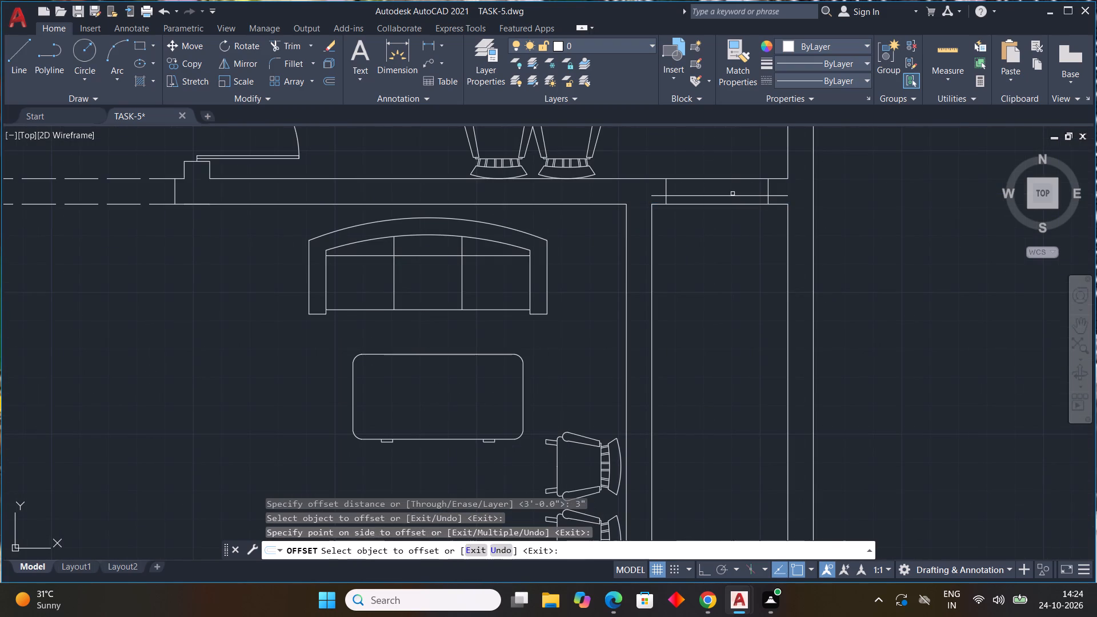
{"action": "left_click", "coordinate": [732, 195]}
{"action": "left_click", "coordinate": [734, 189]}
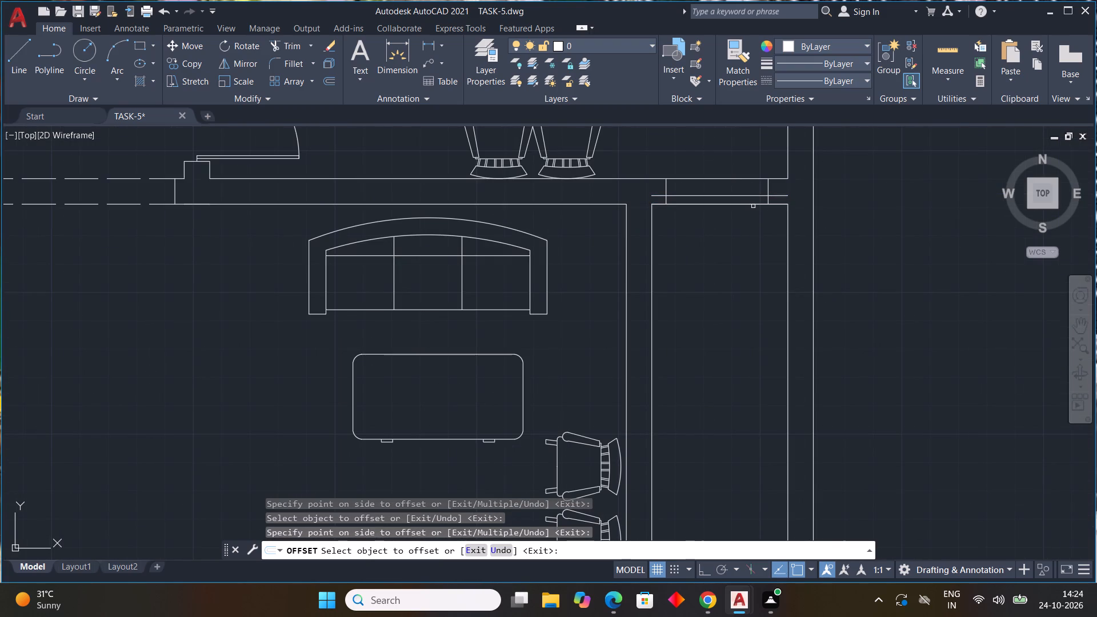
{"action": "key", "text": "ctrl+z"}
{"action": "left_click", "coordinate": [737, 196]}
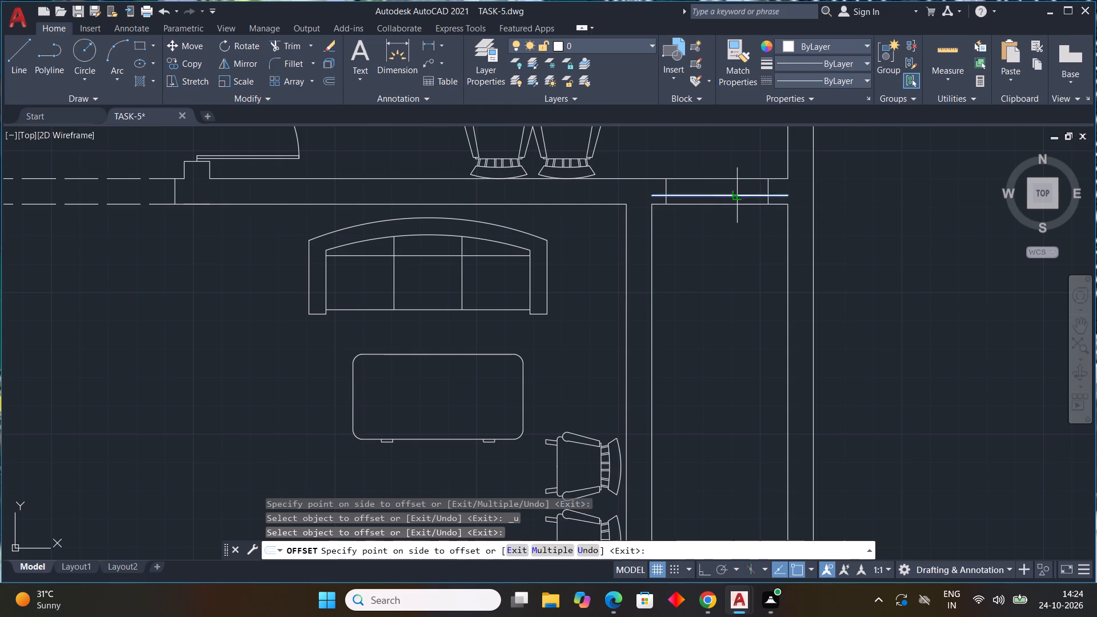
{"action": "left_click", "coordinate": [739, 183]}
{"action": "key", "text": "Escape"}
{"action": "key", "text": "Escape"}
{"action": "key", "text": "Escape"}
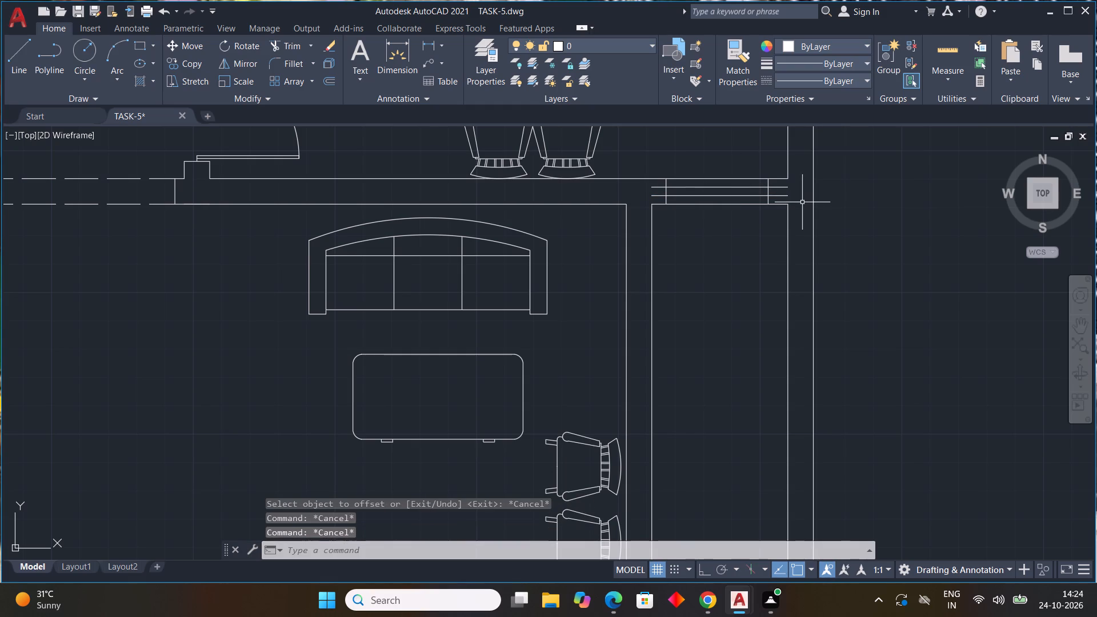
Trim the ends of both inner window lines that extend beyond the west and east jambs.
{"action": "type", "text": "TR"}
{"action": "key", "text": "space"}
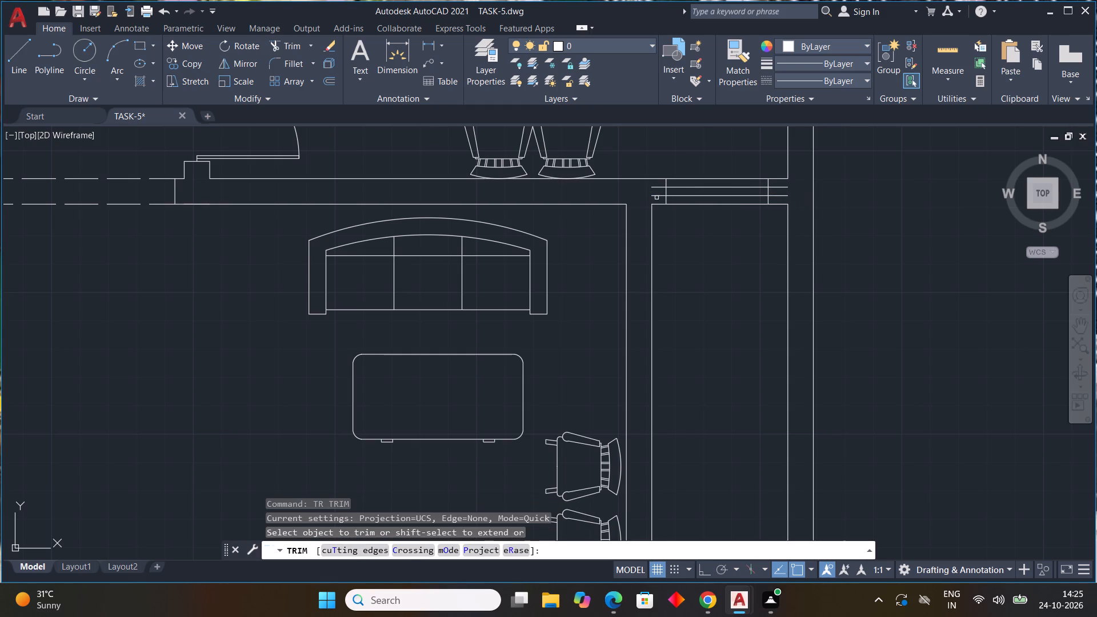
{"action": "left_click", "coordinate": [656, 198]}
{"action": "left_click", "coordinate": [658, 183]}
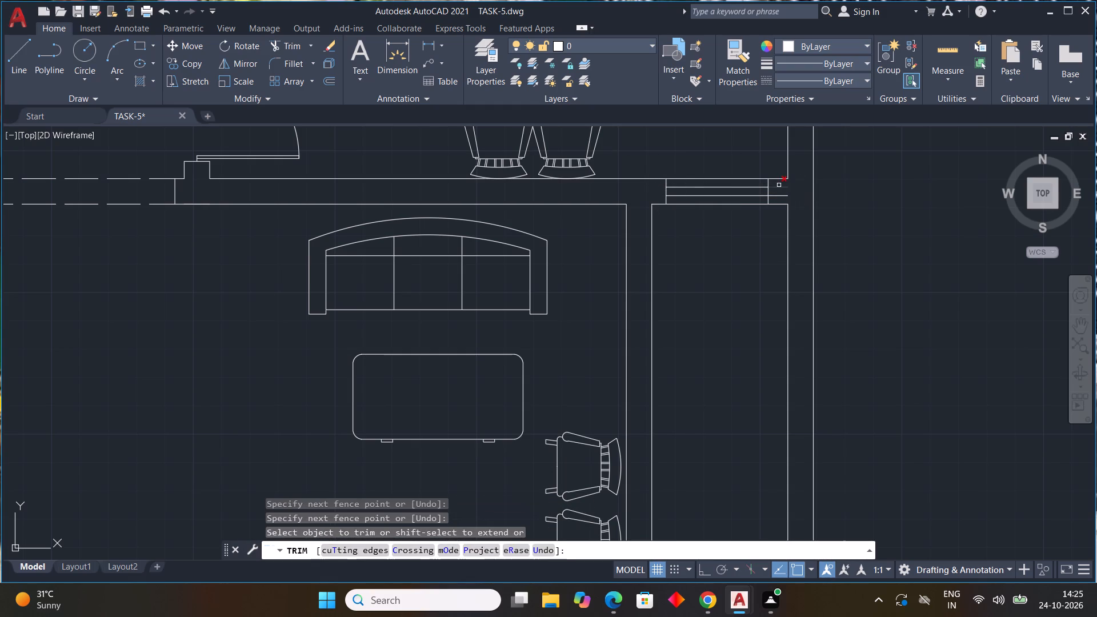
{"action": "left_click", "coordinate": [779, 185]}
{"action": "left_click", "coordinate": [774, 195]}
{"action": "key", "text": "Escape"}
{"action": "scroll", "coordinate": [825, 203], "scroll_direction": "down", "scroll_amount": 4}
{"action": "key", "text": "Escape"}
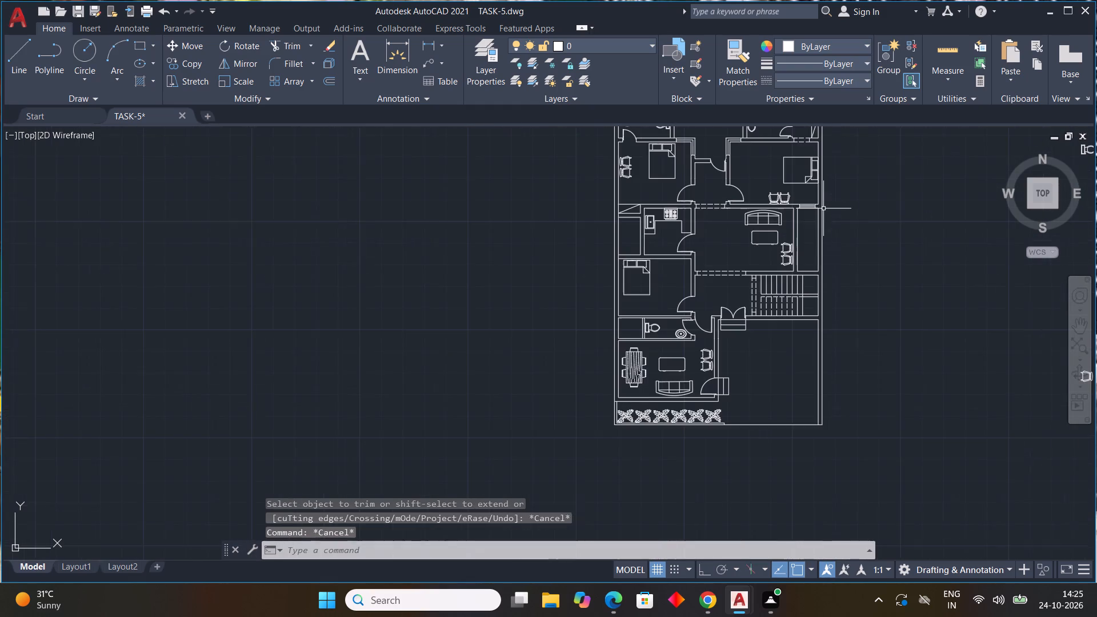
Draw a short line across the northeast bathroom's west wall, beside the toilet, as the window's north jamb.
{"action": "middle_click_drag", "start_coordinate": [854, 234], "coordinate": [812, 333]}
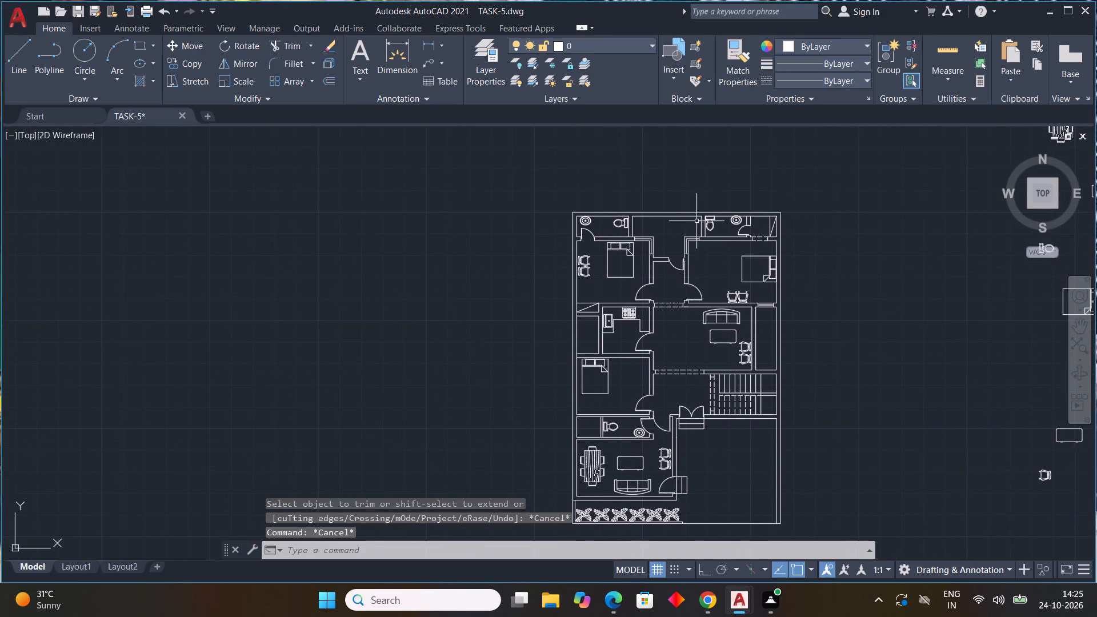
{"action": "scroll", "coordinate": [710, 213], "scroll_direction": "up", "scroll_amount": 4}
{"action": "type", "text": "L"}
{"action": "key", "text": "space"}
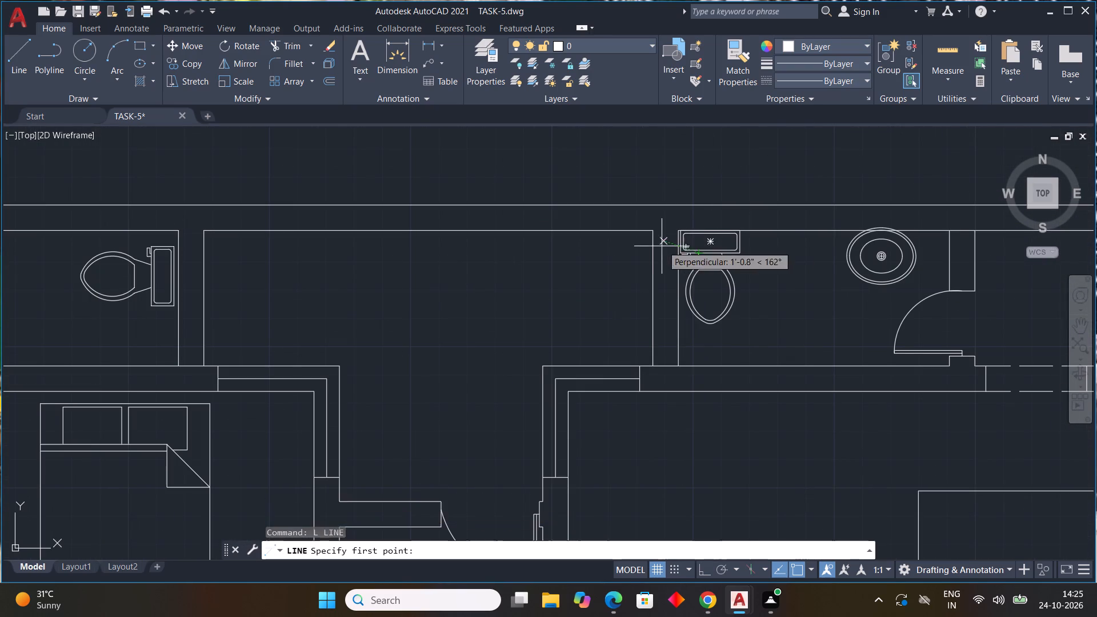
{"action": "scroll", "coordinate": [660, 247], "scroll_direction": "up", "scroll_amount": 4}
{"action": "scroll", "coordinate": [663, 243], "scroll_direction": "down", "scroll_amount": 2}
{"action": "middle_click_drag", "start_coordinate": [663, 242], "coordinate": [658, 173]}
{"action": "scroll", "coordinate": [661, 182], "scroll_direction": "down", "scroll_amount": 1}
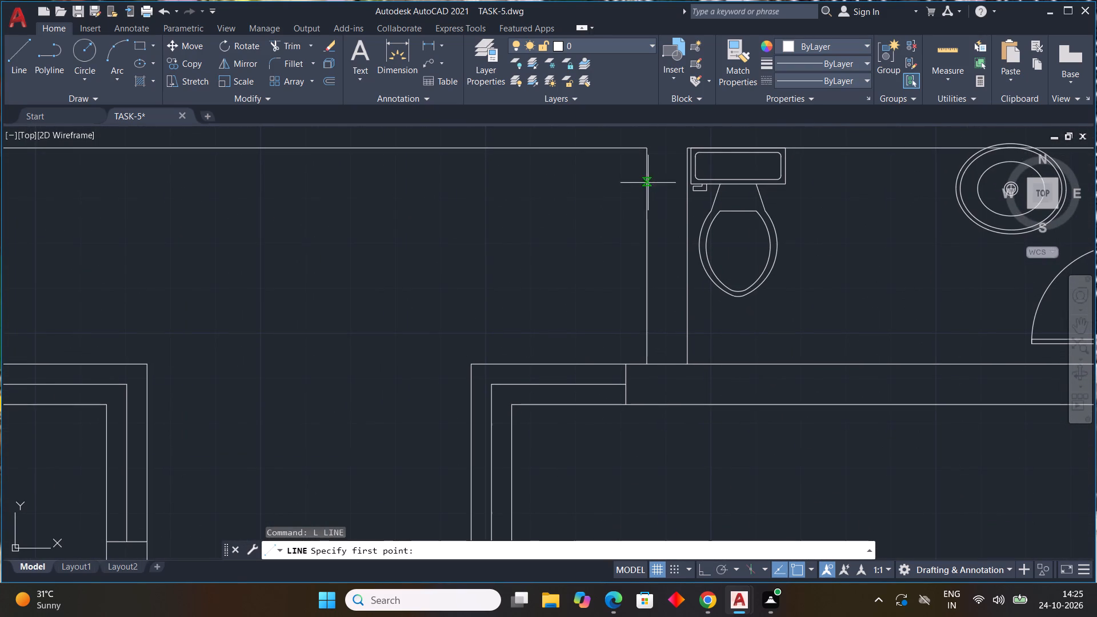
{"action": "left_click", "coordinate": [647, 203]}
{"action": "left_click", "coordinate": [688, 203]}
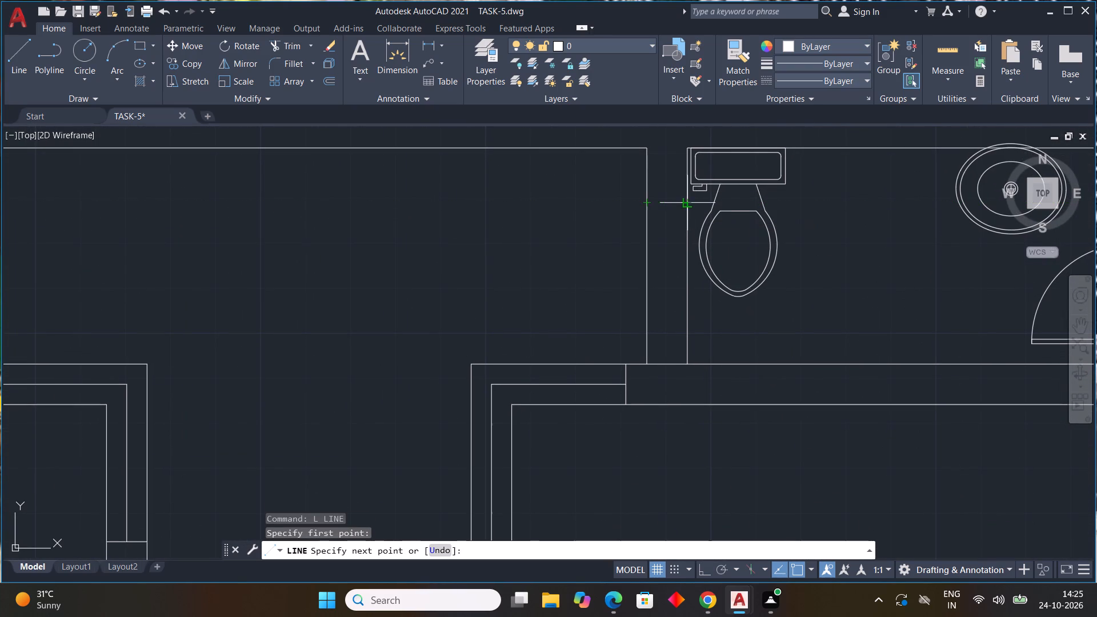
{"action": "key", "text": "Escape"}
Offset the bathroom window's jamb line 2' to the south within the wall.
{"action": "type", "text": "OFF"}
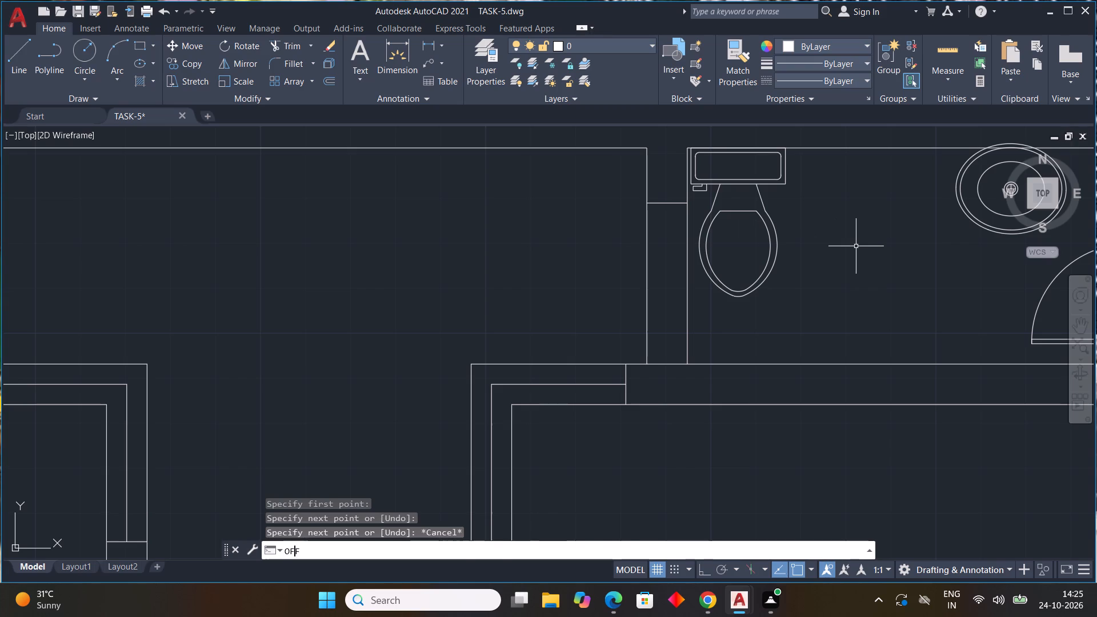
{"action": "key", "text": "space"}
{"action": "type", "text": "2'"}
{"action": "key", "text": "Return"}
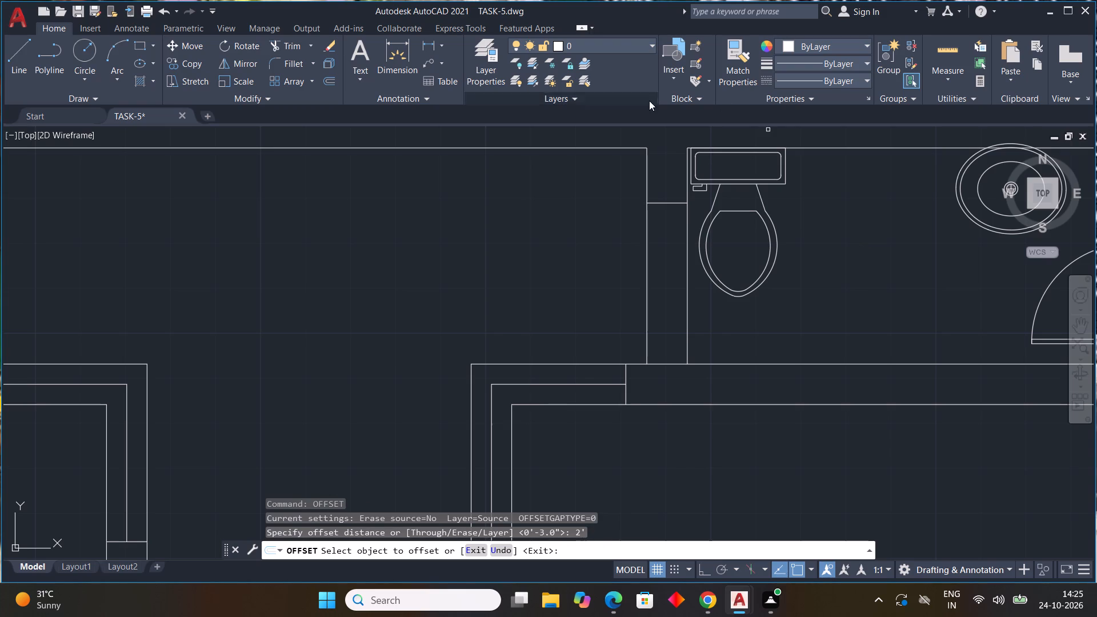
{"action": "left_click_drag", "start_coordinate": [668, 203], "coordinate": [669, 212]}
{"action": "left_click", "coordinate": [659, 269]}
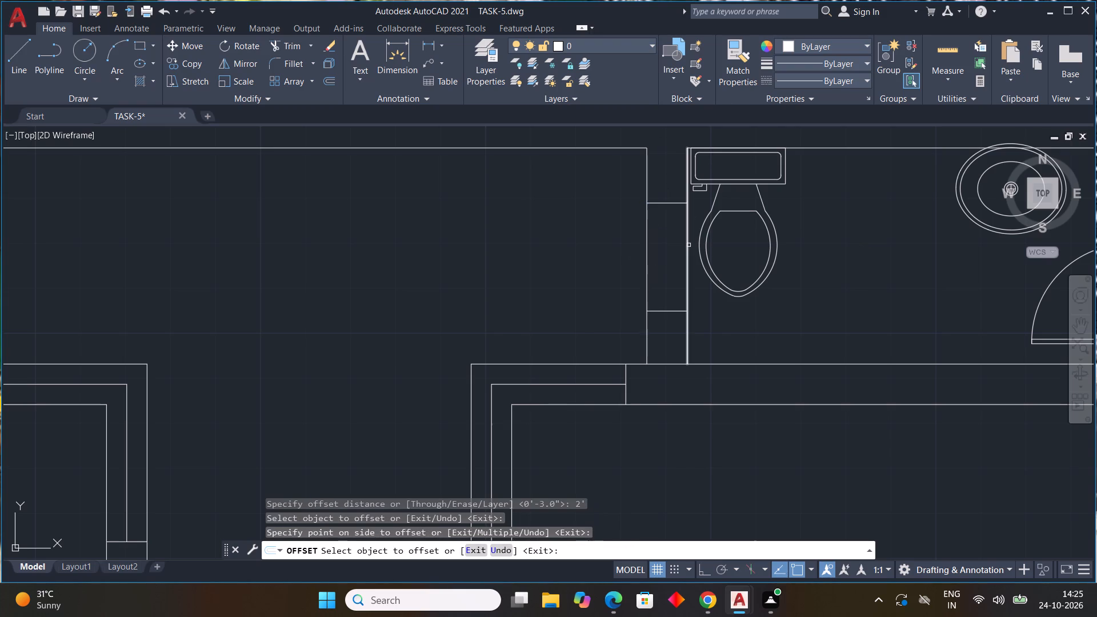
{"action": "key", "text": "Escape"}
Offset the northeast bathroom's west wall line 3" westward, and offset that copy another 3" to form the window's inner lines.
{"action": "type", "text": "OFF 22"}
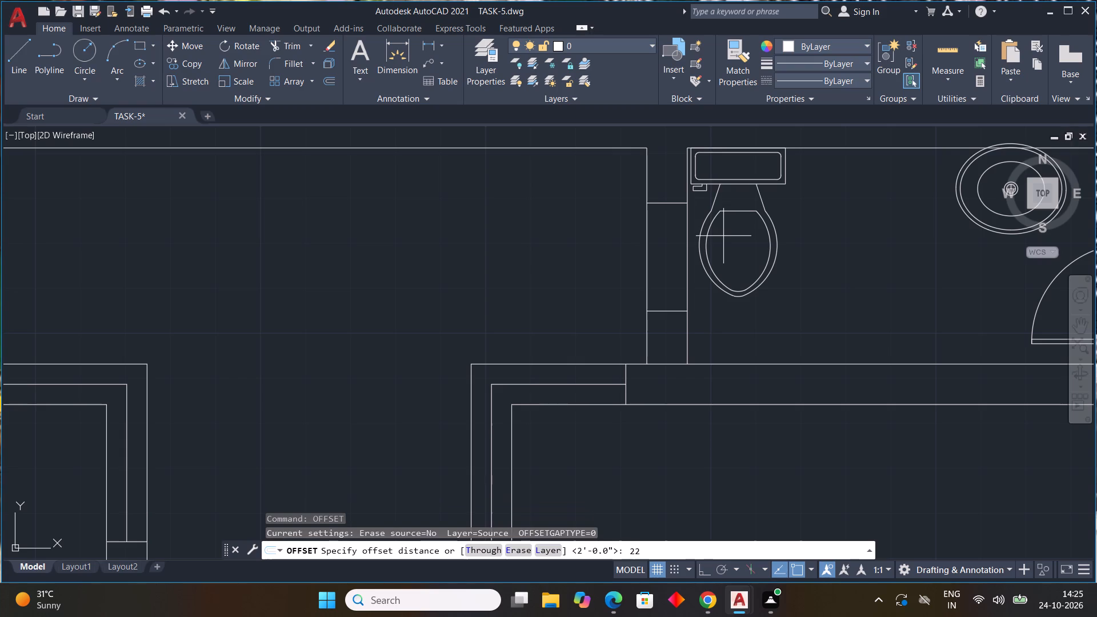
{"action": "key", "text": "BackSpace"}
{"action": "key", "text": "BackSpace"}
{"action": "type", "text": "3\""}
{"action": "key", "text": "Return"}
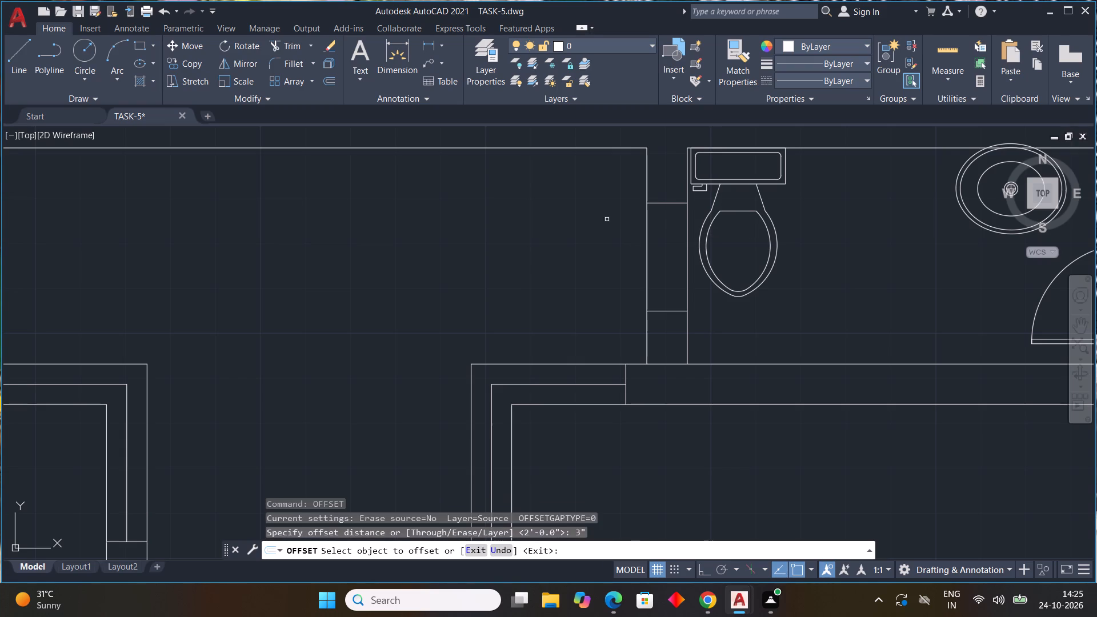
{"action": "left_click_drag", "start_coordinate": [687, 255], "coordinate": [641, 251]}
{"action": "left_click", "coordinate": [641, 251]}
{"action": "left_click_drag", "start_coordinate": [674, 253], "coordinate": [655, 250]}
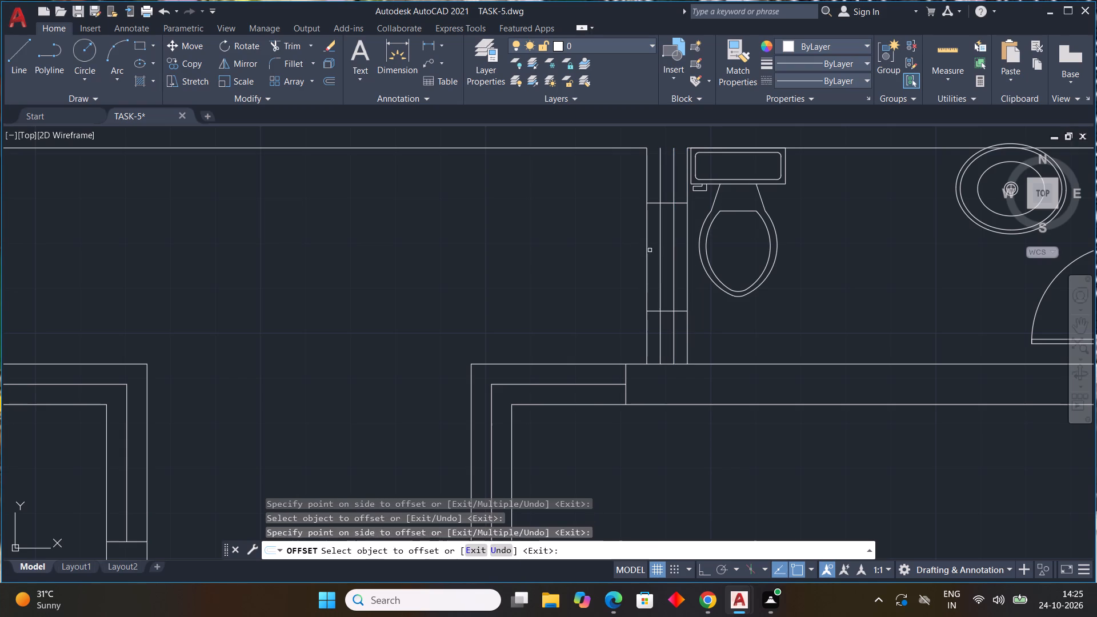
{"action": "left_click", "coordinate": [650, 250]}
{"action": "key", "text": "Escape"}
Trim the ends of both inner window lines that extend beyond the north and south jambs.
{"action": "type", "text": "TR"}
{"action": "key", "text": "space"}
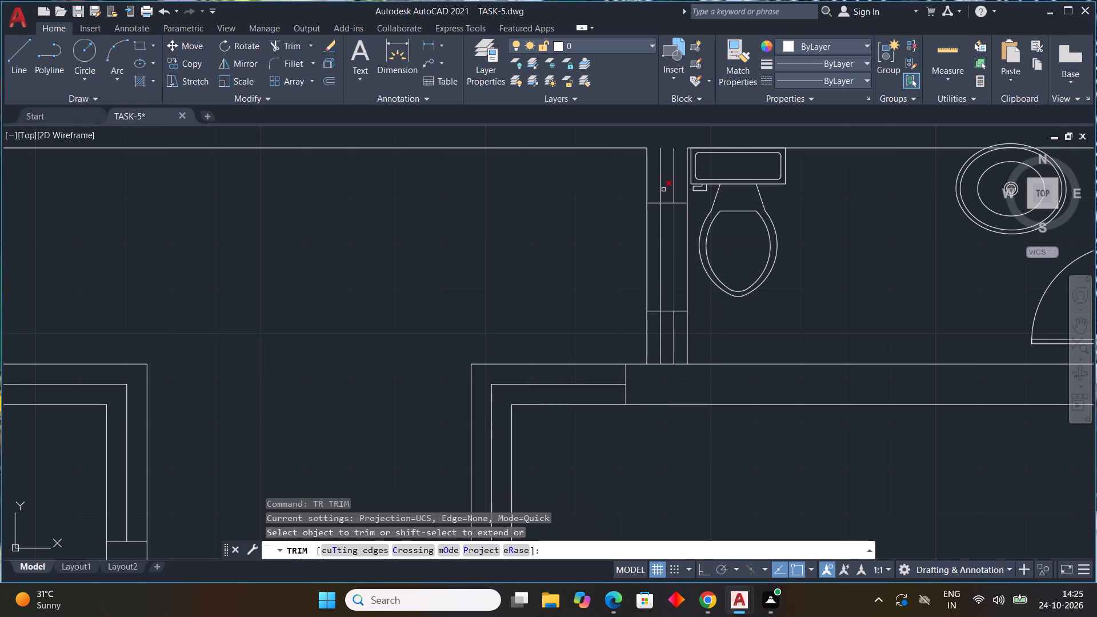
{"action": "left_click_drag", "start_coordinate": [656, 179], "coordinate": [676, 182]}
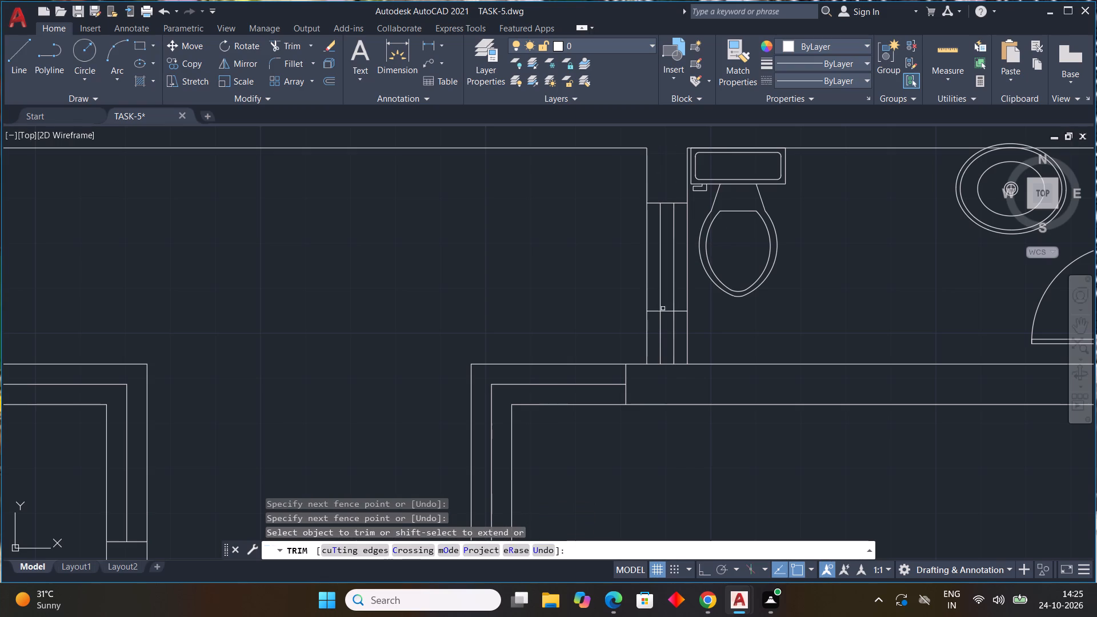
{"action": "left_click_drag", "start_coordinate": [655, 333], "coordinate": [677, 328]}
{"action": "key", "text": "Escape"}
{"action": "key", "text": "Escape"}
{"action": "key", "text": "Escape"}
{"action": "key", "text": "Escape"}
Copy the finished bathroom window from its southwest corner into the northwest bathroom's east wall, behind the toilet.
{"action": "scroll", "coordinate": [682, 327], "scroll_direction": "down", "scroll_amount": 2}
{"action": "middle_click_drag", "start_coordinate": [692, 366], "coordinate": [711, 297]}
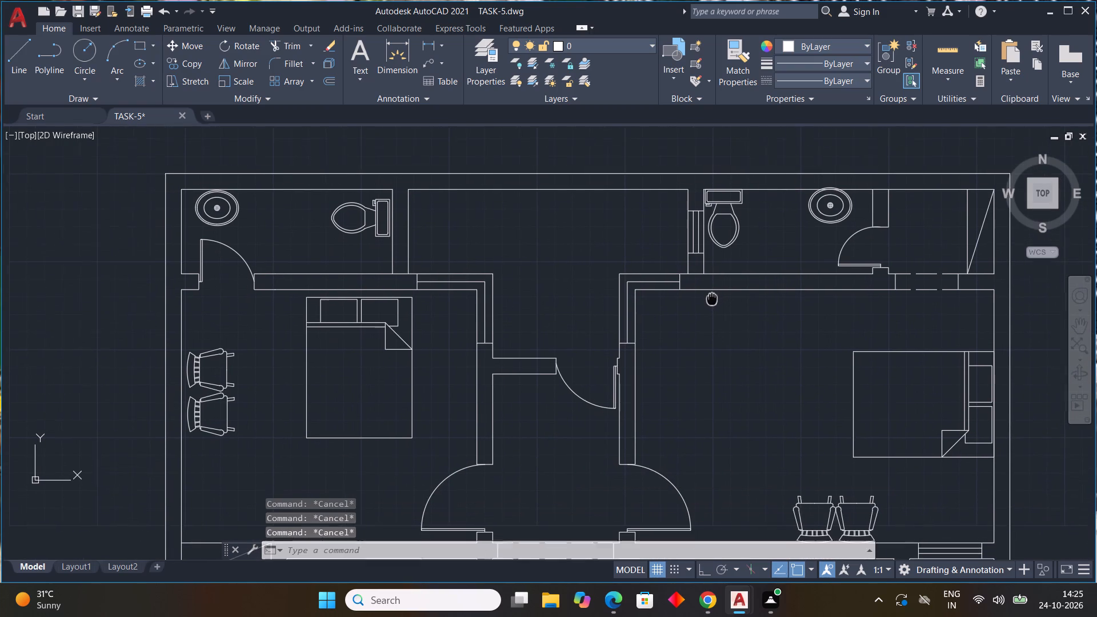
{"action": "middle_click_drag", "start_coordinate": [711, 297], "coordinate": [711, 296]}
{"action": "scroll", "coordinate": [704, 224], "scroll_direction": "up", "scroll_amount": 2}
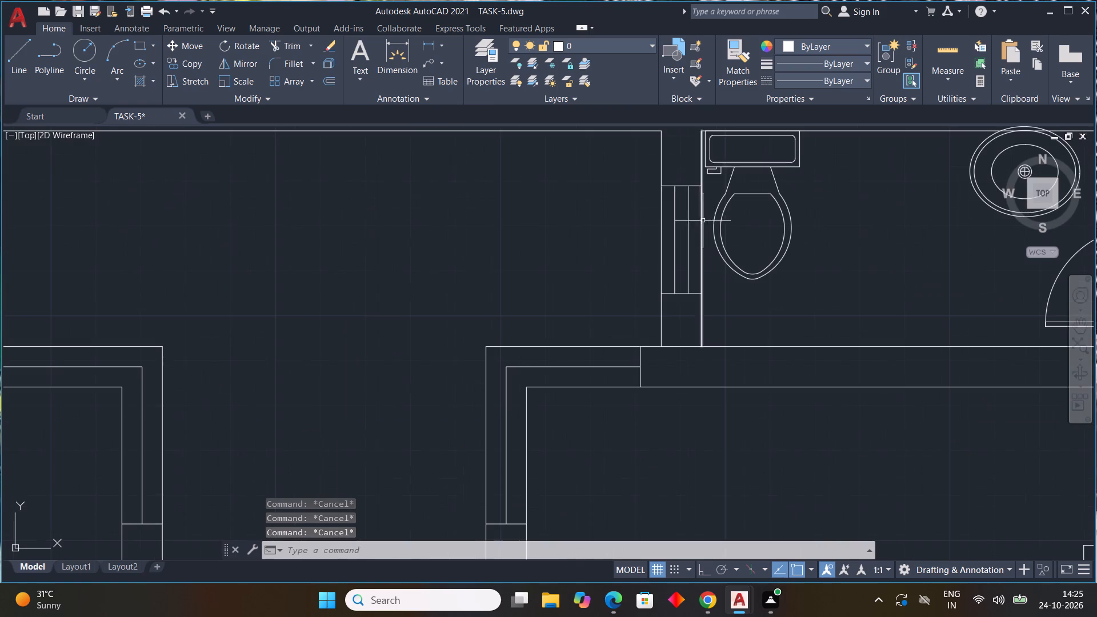
{"action": "left_click", "coordinate": [698, 178]}
{"action": "left_click", "coordinate": [670, 302]}
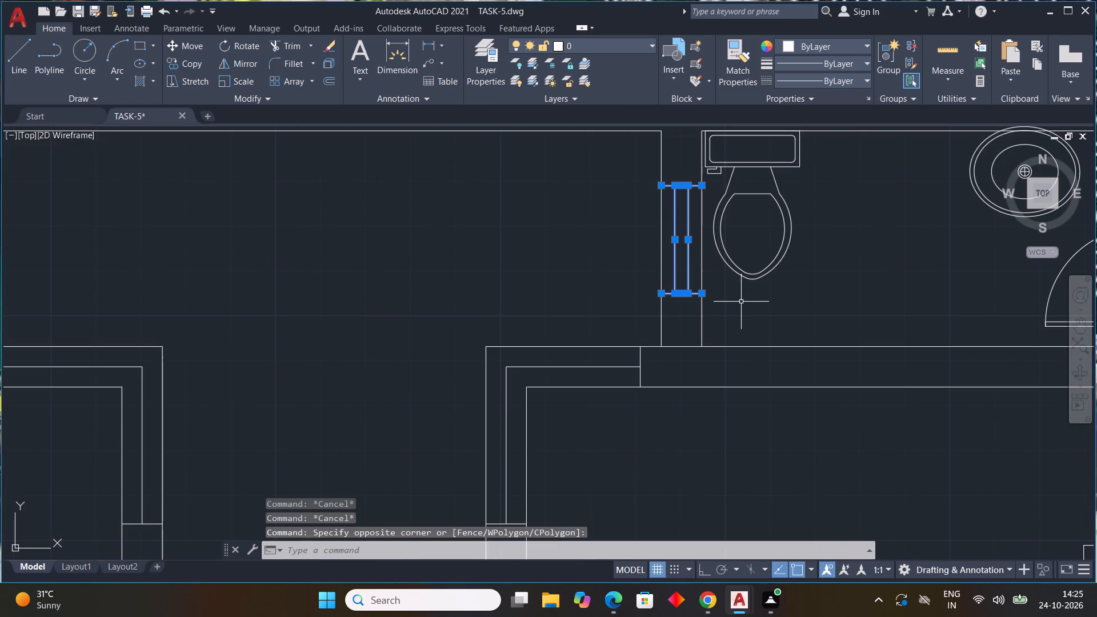
{"action": "type", "text": "CO"}
{"action": "key", "text": "space"}
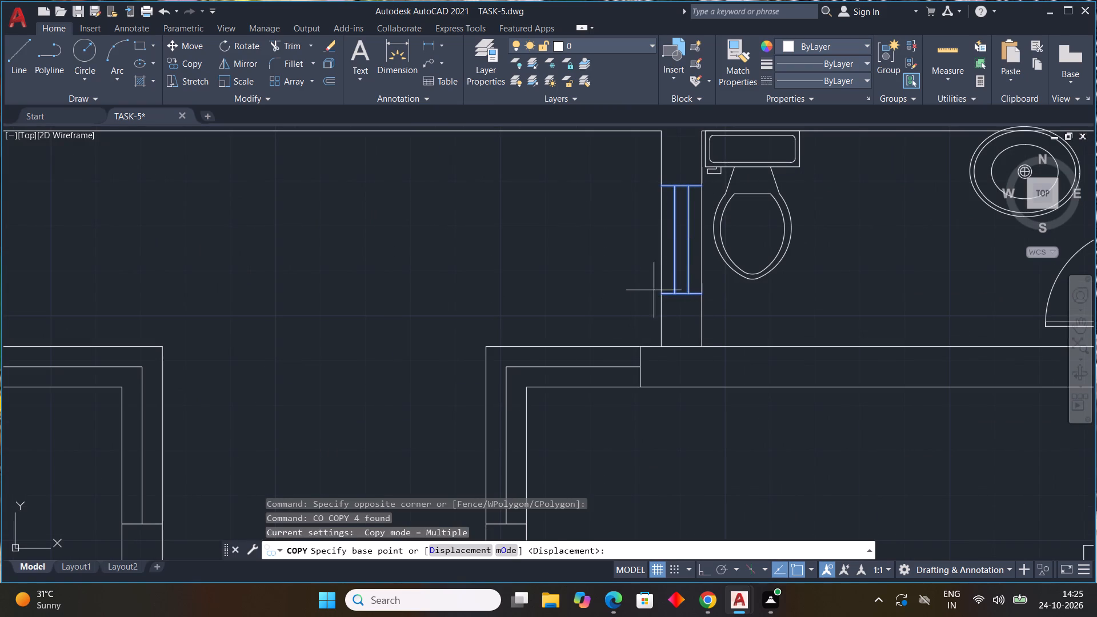
{"action": "left_click", "coordinate": [659, 295]}
{"action": "scroll", "coordinate": [554, 290], "scroll_direction": "down", "scroll_amount": 1}
{"action": "middle_click_drag", "start_coordinate": [555, 291], "coordinate": [783, 307]}
{"action": "scroll", "coordinate": [767, 315], "scroll_direction": "down", "scroll_amount": 1}
{"action": "scroll", "coordinate": [525, 301], "scroll_direction": "up", "scroll_amount": 2}
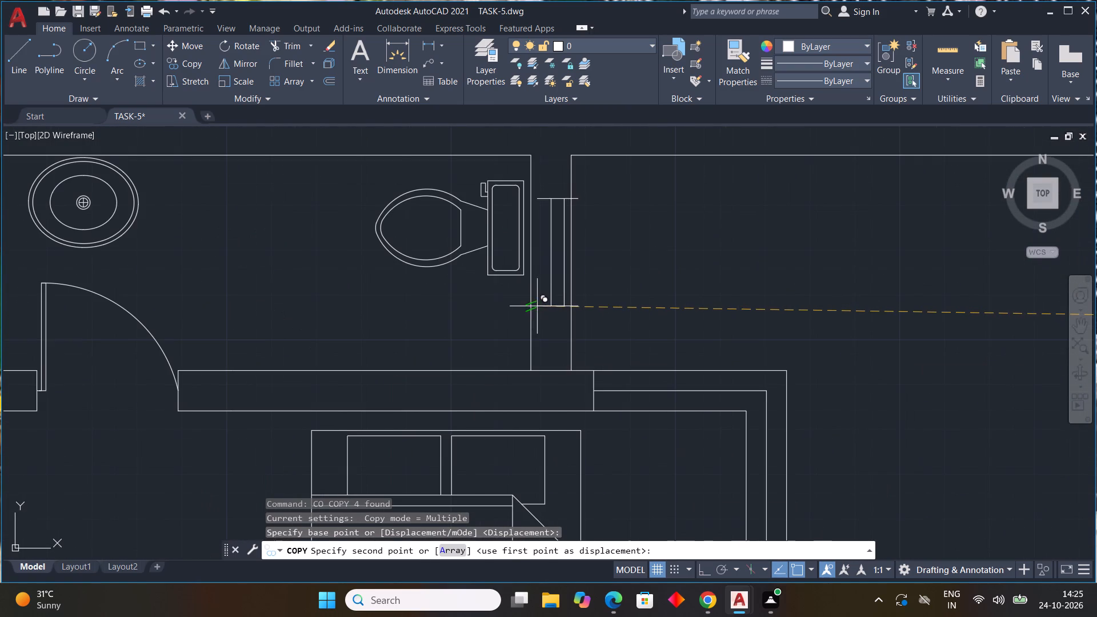
{"action": "left_click", "coordinate": [530, 309]}
Place another copy of the window across the southern bathroom's thinner west wall, behind the toilet.
{"action": "scroll", "coordinate": [663, 325], "scroll_direction": "down", "scroll_amount": 3}
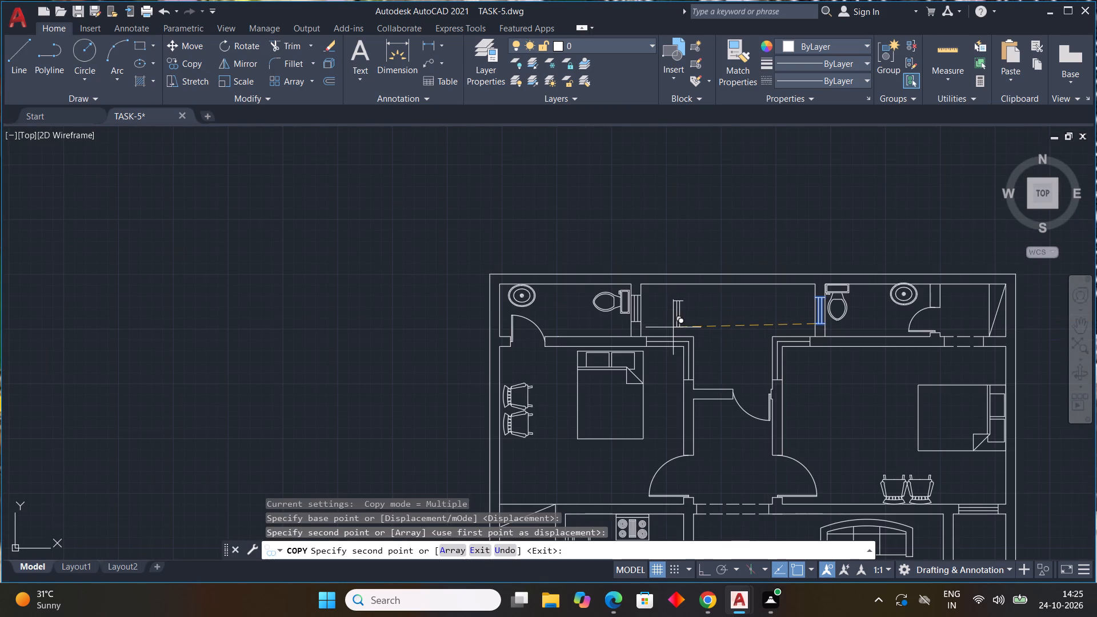
{"action": "key", "text": "F8"}
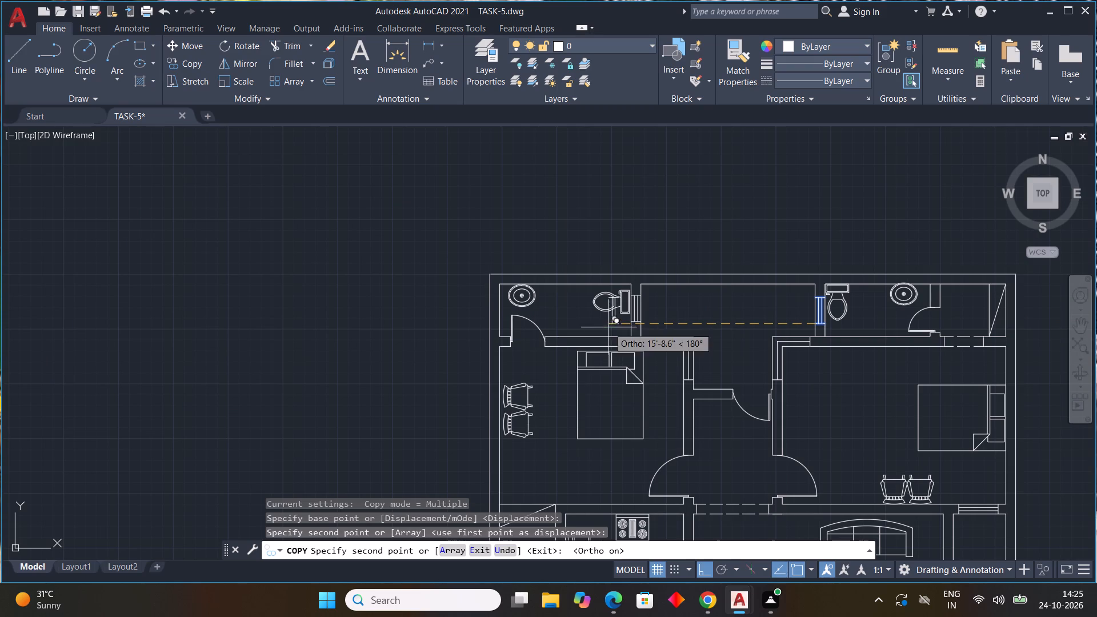
{"action": "middle_click_drag", "start_coordinate": [619, 472], "coordinate": [606, 228]}
{"action": "scroll", "coordinate": [623, 366], "scroll_direction": "down", "scroll_amount": 1}
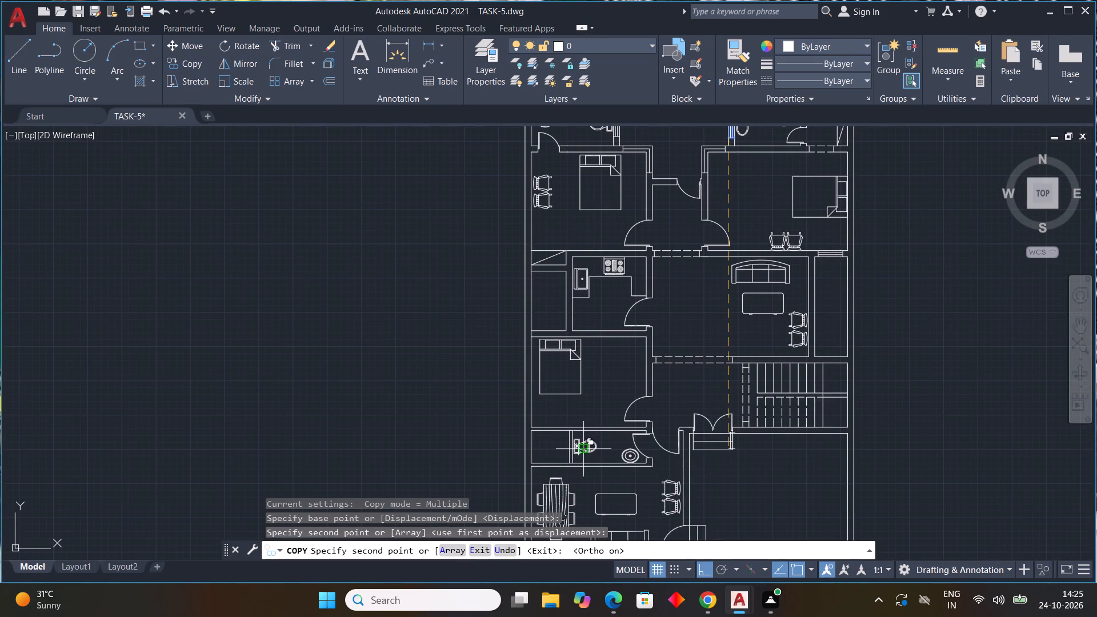
{"action": "key", "text": "F8"}
{"action": "scroll", "coordinate": [575, 462], "scroll_direction": "up", "scroll_amount": 4}
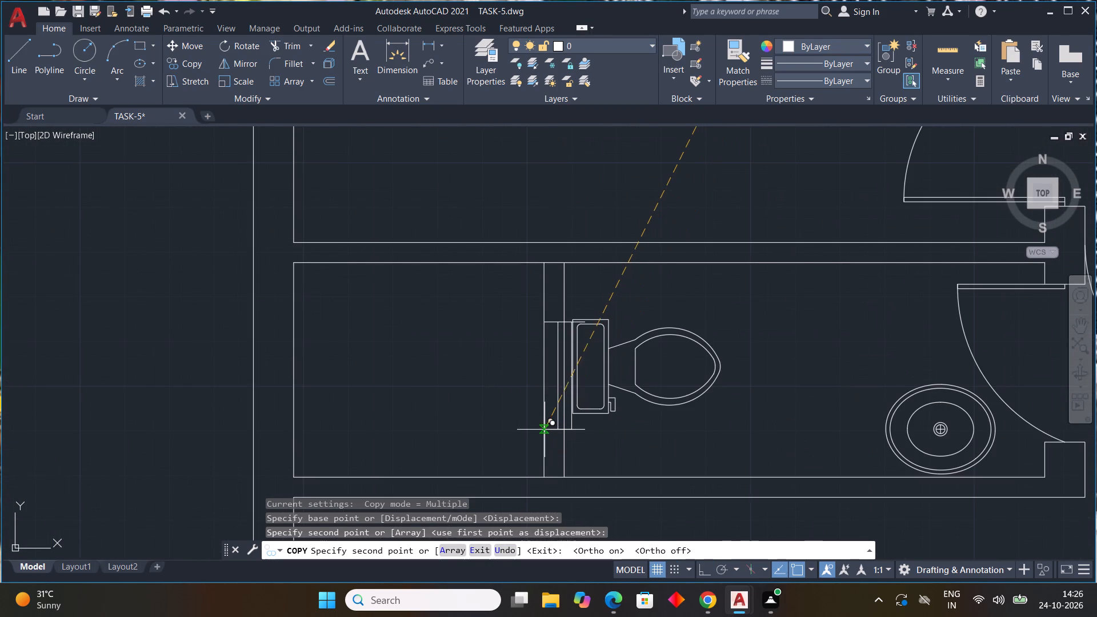
{"action": "scroll", "coordinate": [531, 423], "scroll_direction": "up", "scroll_amount": 2}
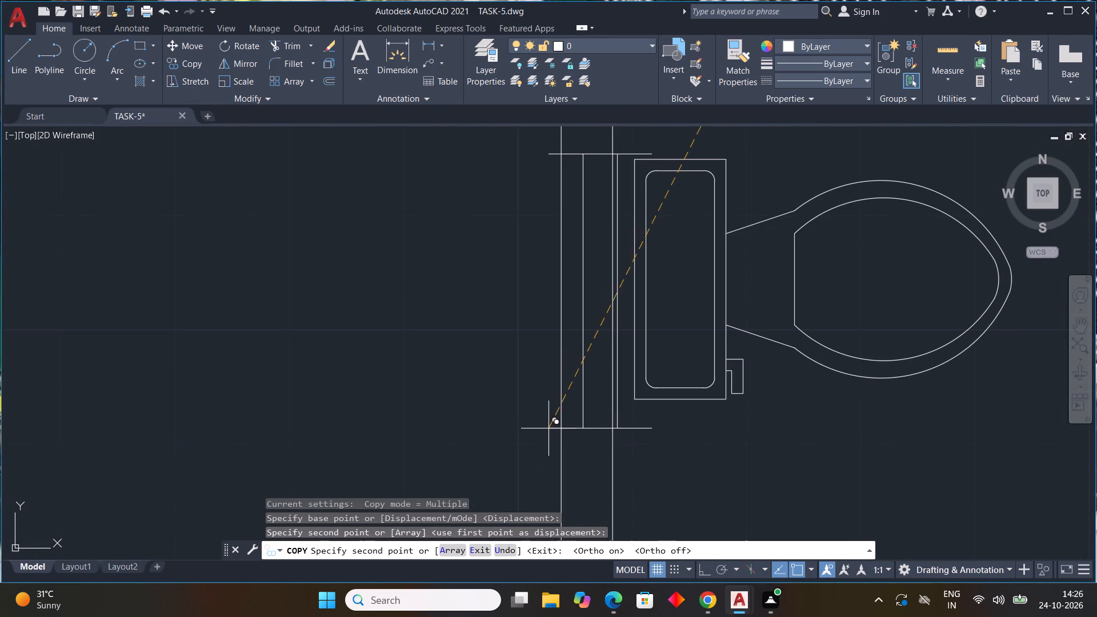
{"action": "left_click", "coordinate": [534, 428]}
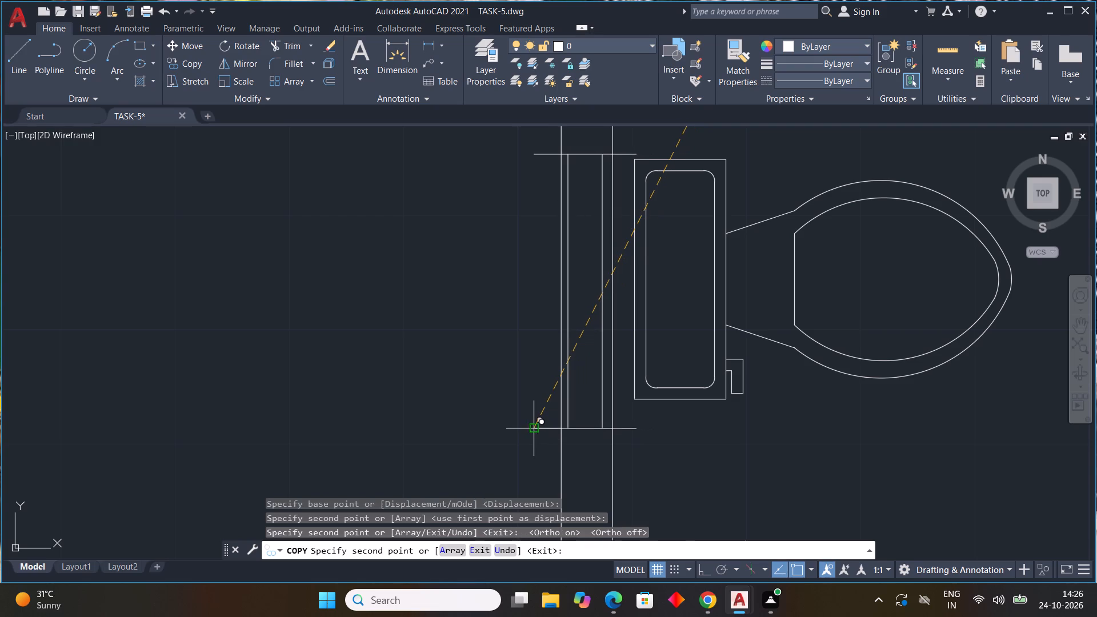
{"action": "key", "text": "Escape"}
Trim the ends of the copied window's jambs that stick out on both sides of the southern bathroom's west wall.
{"action": "type", "text": "TR"}
{"action": "key", "text": "space"}
{"action": "left_click_drag", "start_coordinate": [545, 141], "coordinate": [521, 403]}
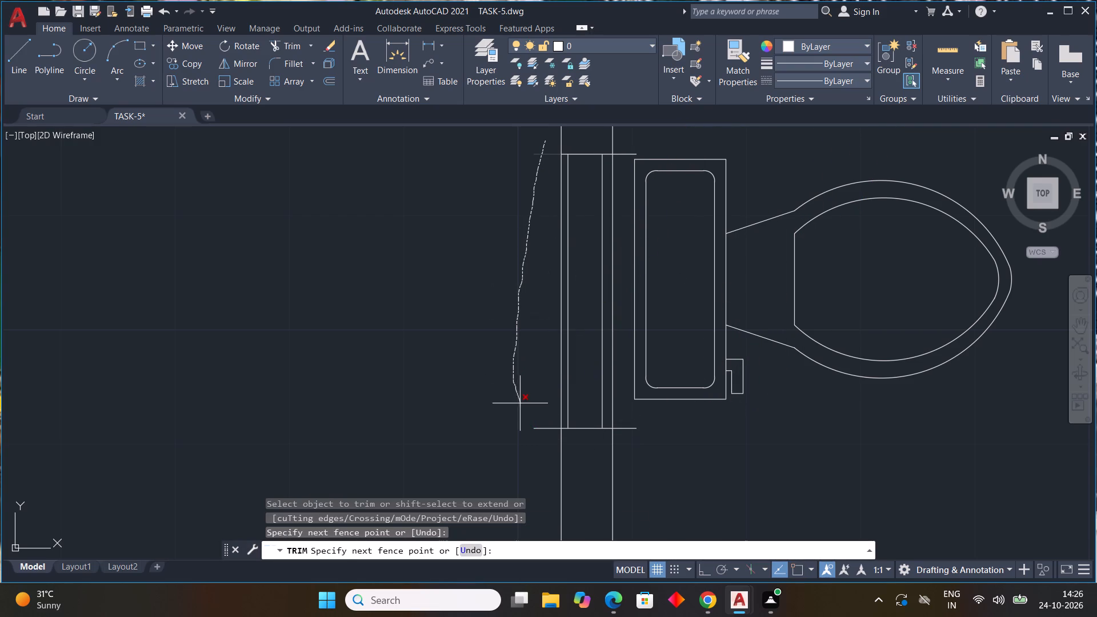
{"action": "left_click_drag", "start_coordinate": [521, 403], "coordinate": [541, 428]}
{"action": "left_click_drag", "start_coordinate": [623, 440], "coordinate": [619, 419]}
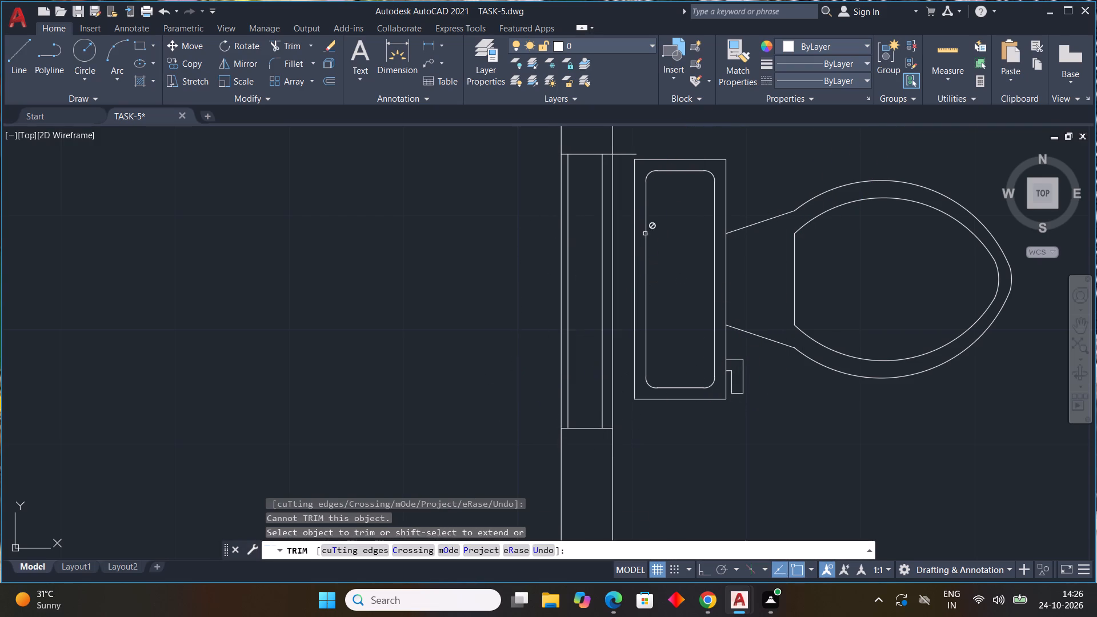
{"action": "left_click_drag", "start_coordinate": [629, 151], "coordinate": [615, 197]}
{"action": "scroll", "coordinate": [674, 277], "scroll_direction": "down", "scroll_amount": 4}
{"action": "key", "text": "Escape"}
{"action": "key", "text": "Escape"}
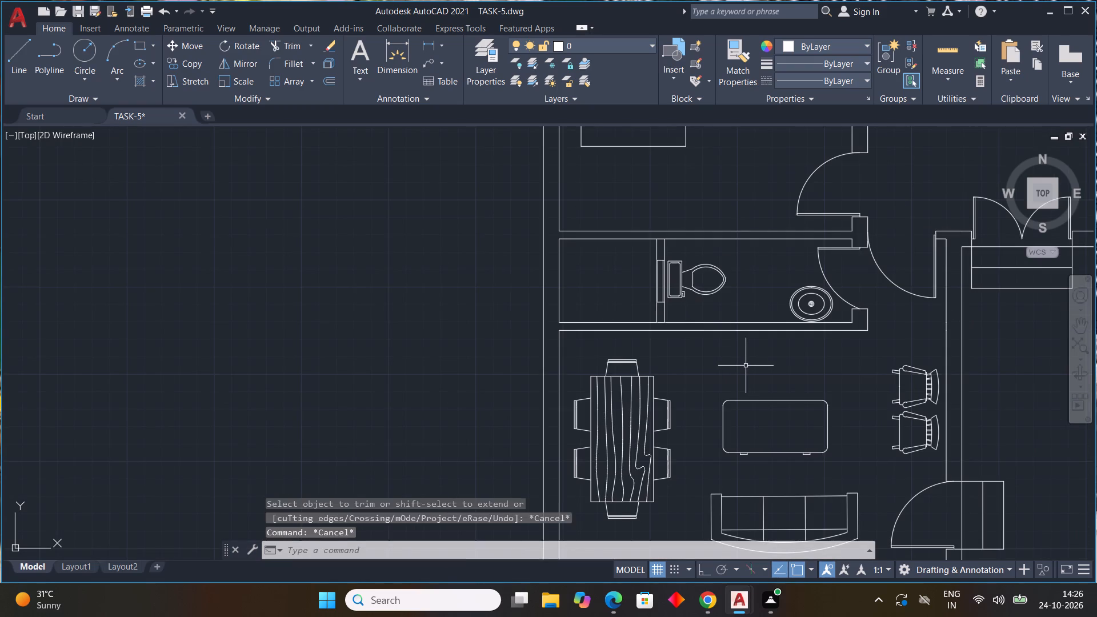
{"action": "key", "text": "Escape"}
Draw a vertical line between the midpoints of the north and south jambs of the southern bathroom's window.
{"action": "scroll", "coordinate": [733, 359], "scroll_direction": "down", "scroll_amount": 1}
{"action": "middle_click_drag", "start_coordinate": [714, 354], "coordinate": [608, 328]}
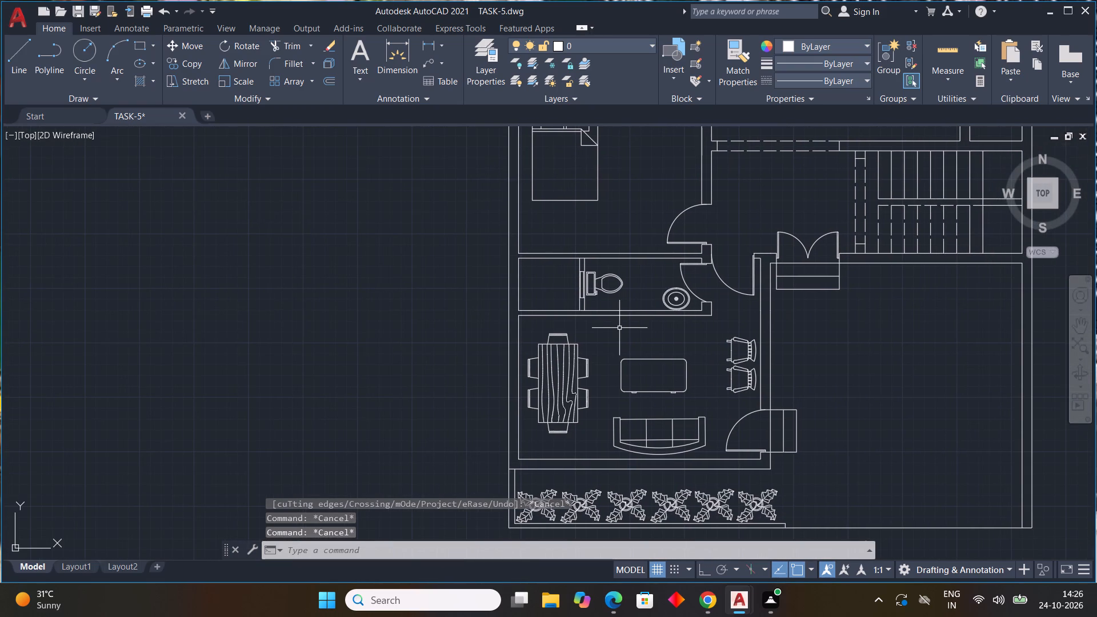
{"action": "scroll", "coordinate": [558, 270], "scroll_direction": "up", "scroll_amount": 4}
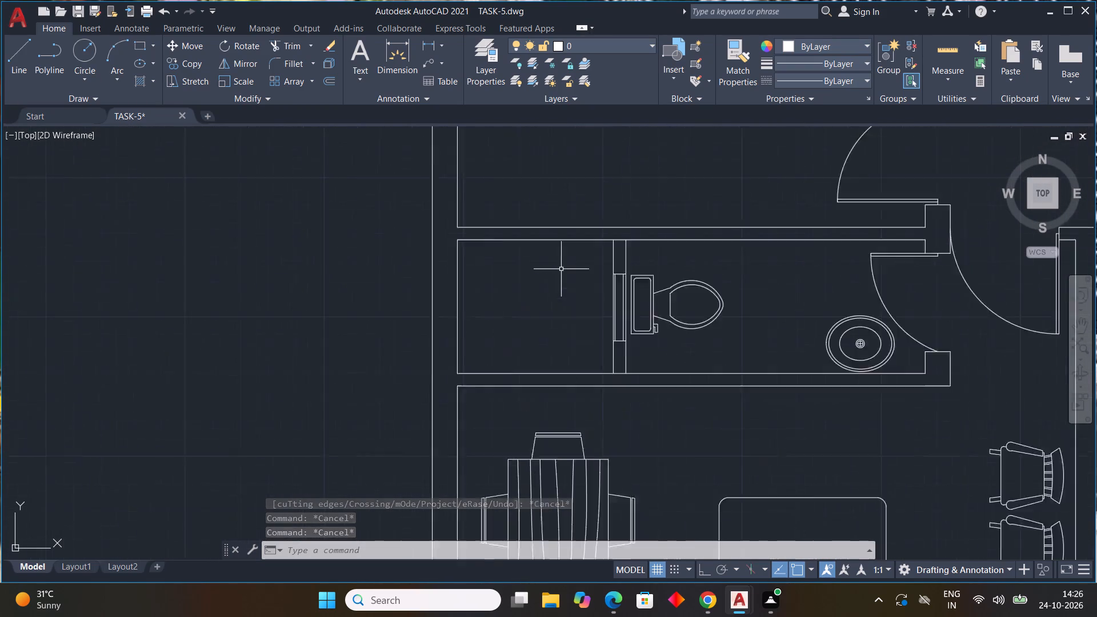
{"action": "type", "text": "L"}
{"action": "key", "text": "space"}
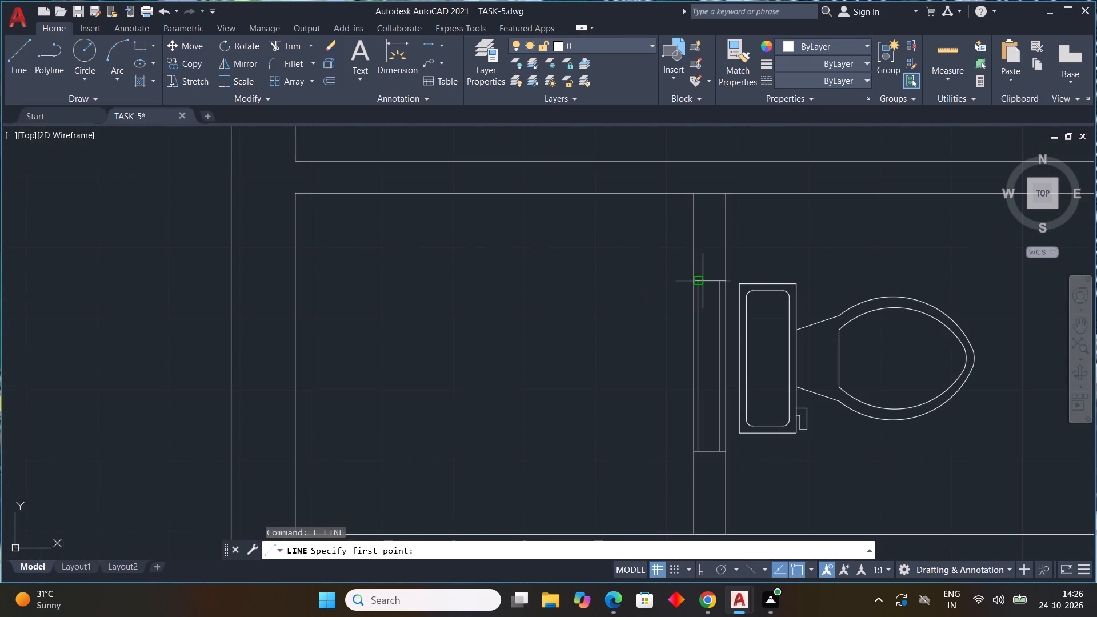
{"action": "left_click", "coordinate": [710, 281]}
{"action": "left_click", "coordinate": [707, 450]}
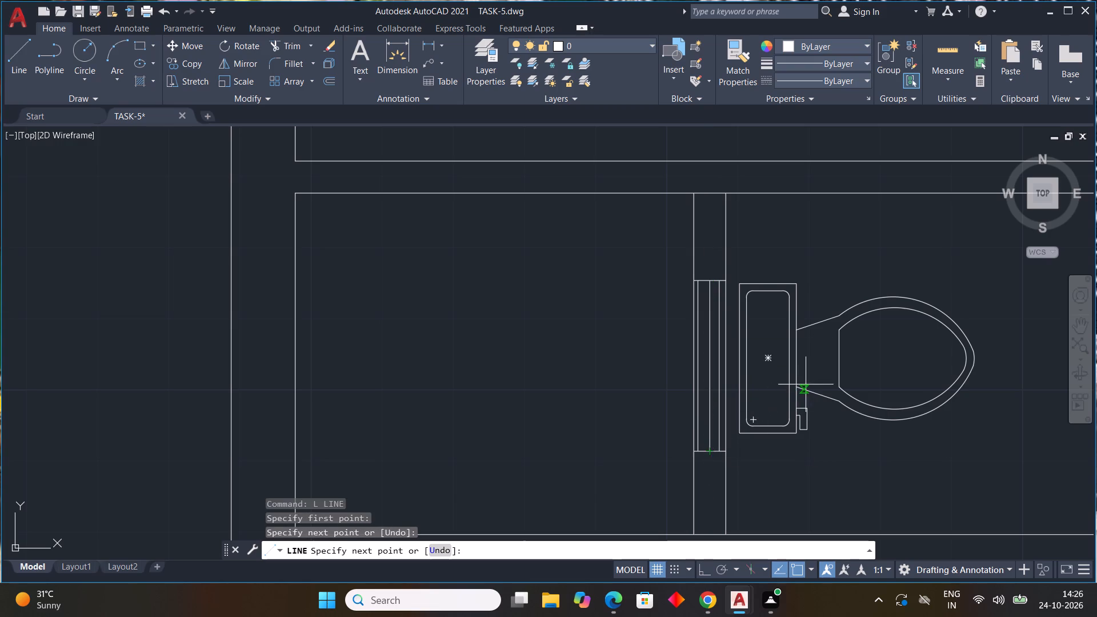
{"action": "key", "text": "Escape"}
Draw two short jamb lines across the south wall of the southwest bedroom, above the small space west of the bathroom.
{"action": "scroll", "coordinate": [760, 368], "scroll_direction": "down", "scroll_amount": 2}
{"action": "middle_click_drag", "start_coordinate": [720, 368], "coordinate": [501, 305]}
{"action": "scroll", "coordinate": [505, 306], "scroll_direction": "down", "scroll_amount": 1}
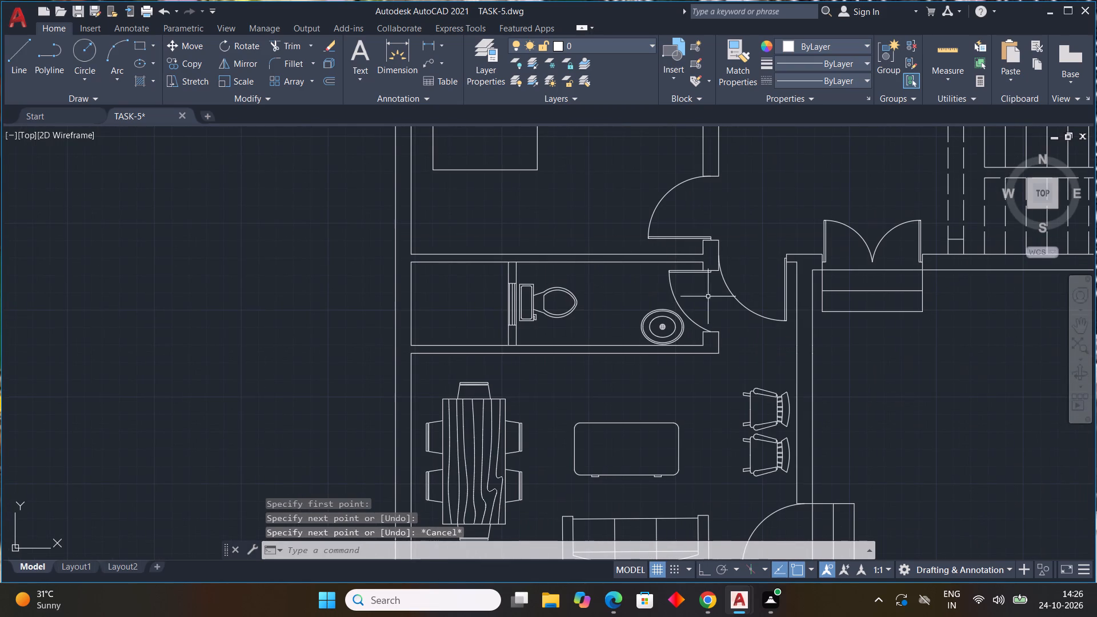
{"action": "scroll", "coordinate": [774, 321], "scroll_direction": "down", "scroll_amount": 2}
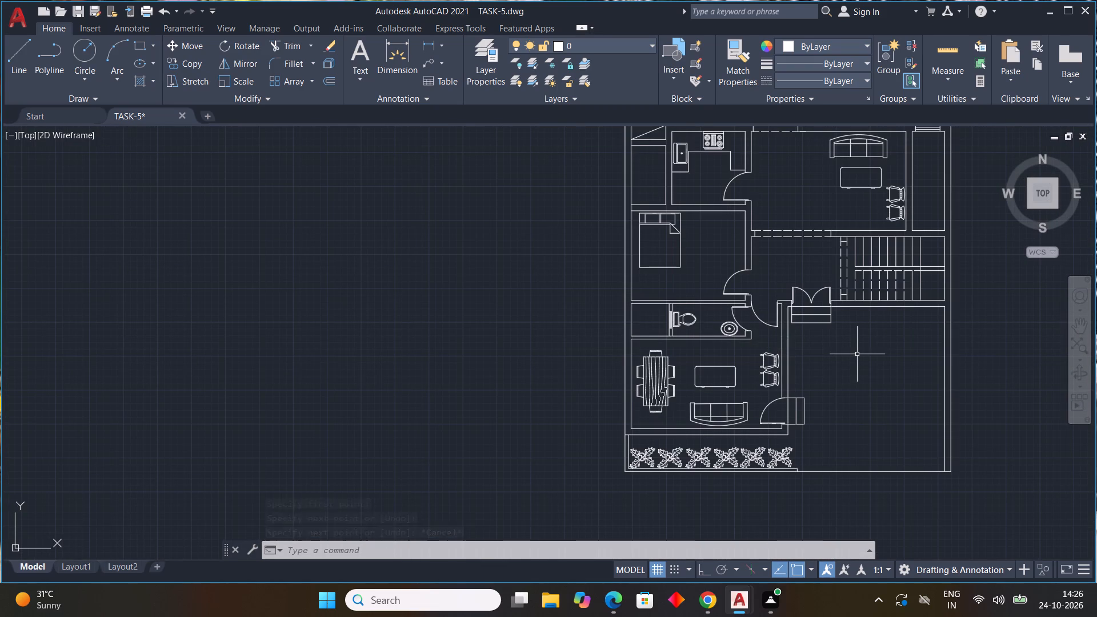
{"action": "middle_click_drag", "start_coordinate": [857, 354], "coordinate": [865, 387]}
{"action": "scroll", "coordinate": [667, 344], "scroll_direction": "up", "scroll_amount": 3}
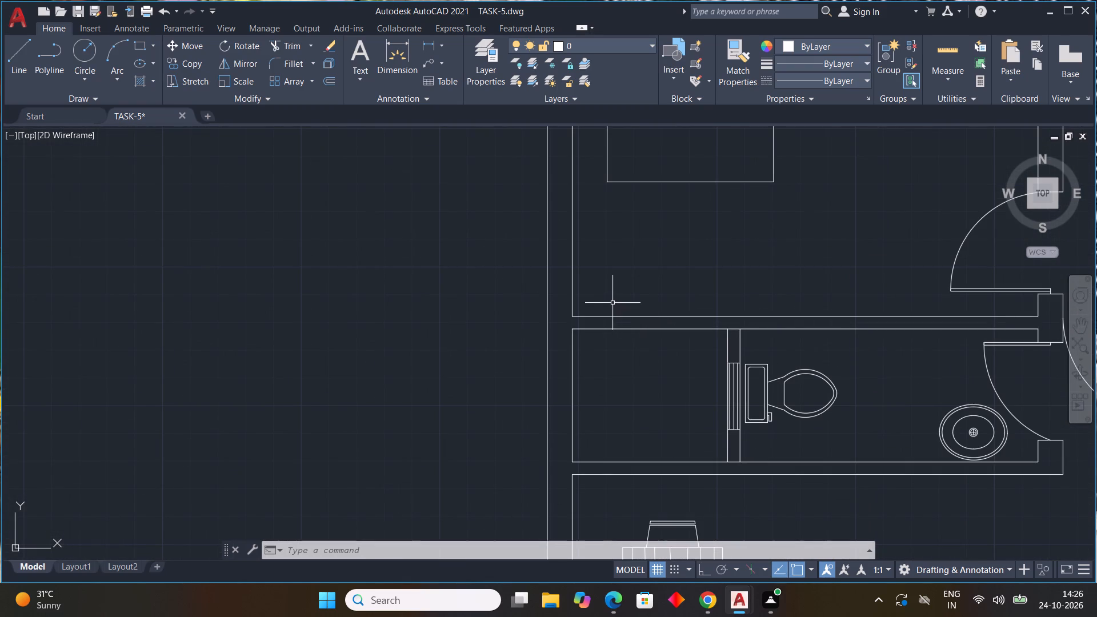
{"action": "type", "text": "L"}
{"action": "key", "text": "space"}
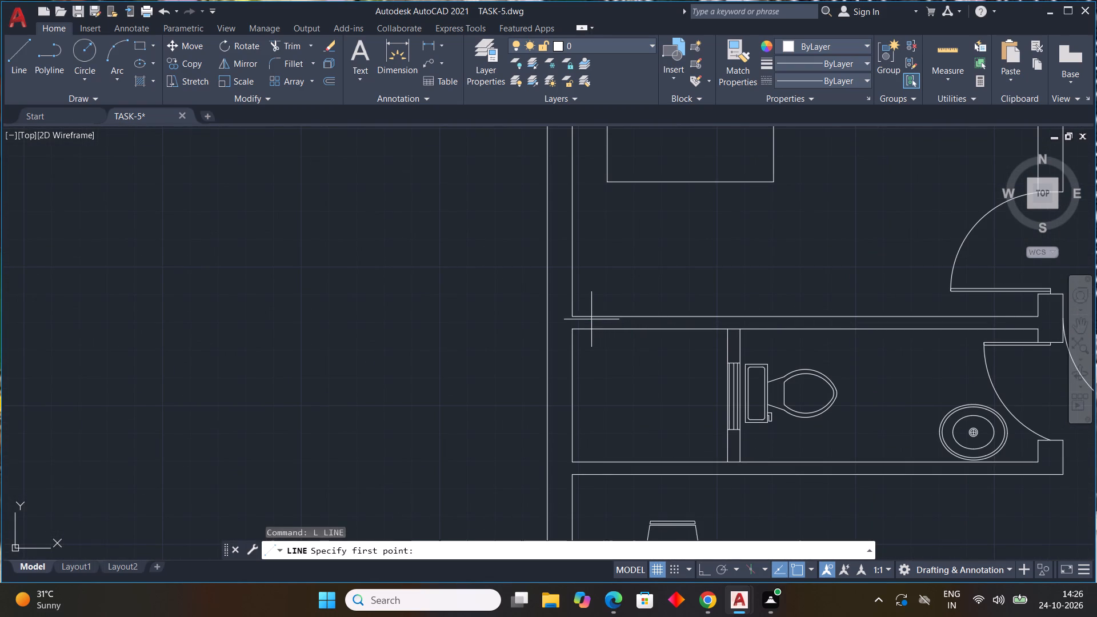
{"action": "left_click", "coordinate": [591, 317]}
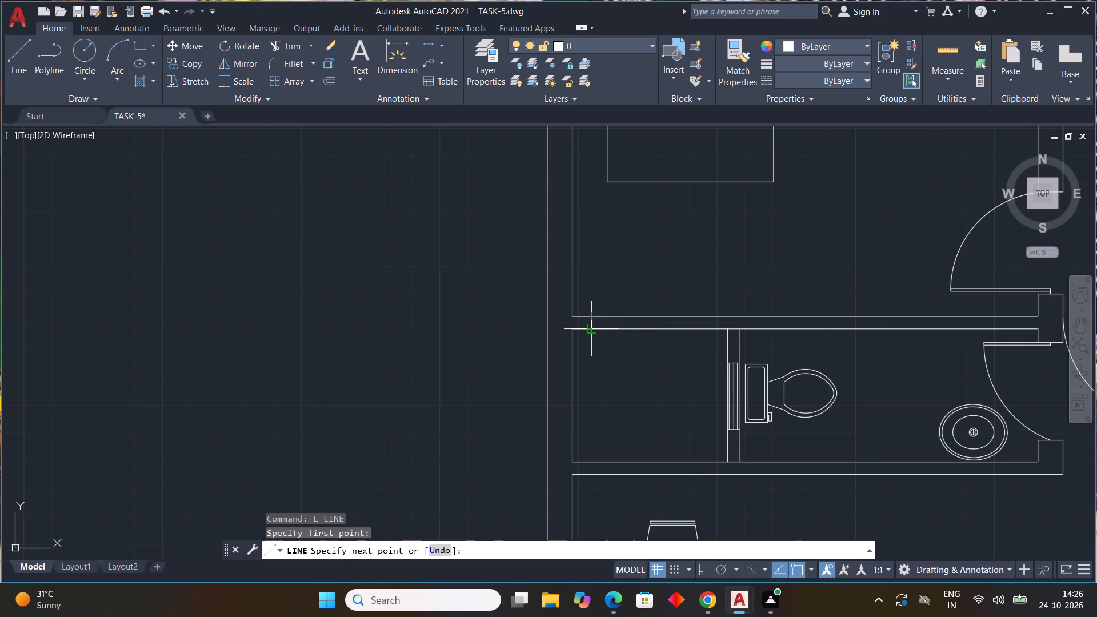
{"action": "left_click", "coordinate": [590, 331]}
{"action": "key", "text": "Escape"}
{"action": "key", "text": "space"}
{"action": "left_click_drag", "start_coordinate": [703, 315], "coordinate": [705, 325]}
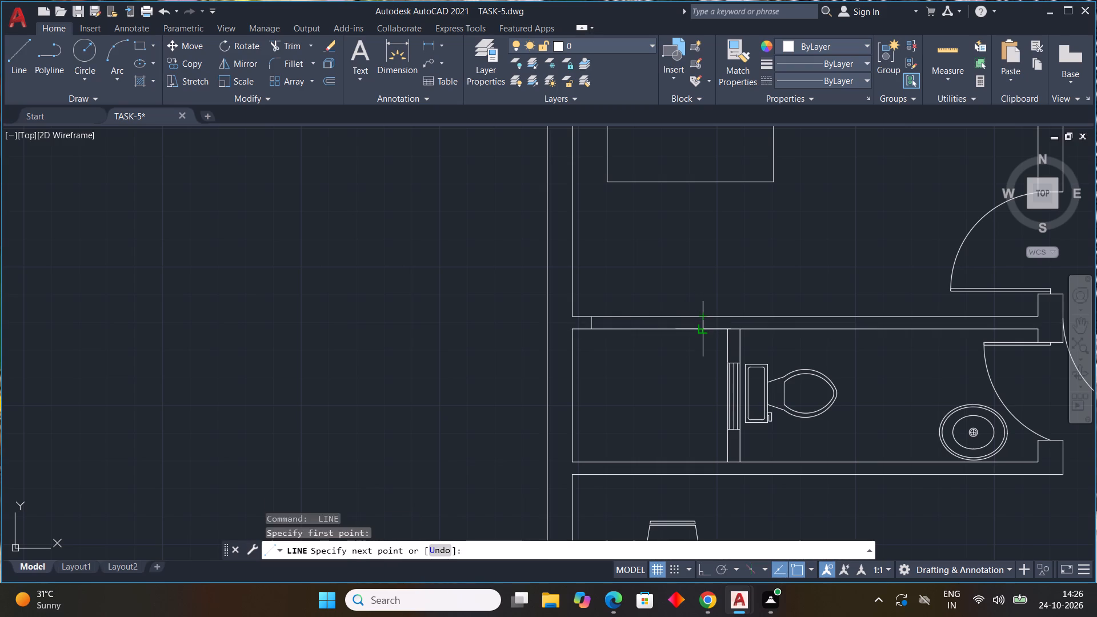
{"action": "left_click", "coordinate": [704, 330]}
{"action": "key", "text": "Escape"}
Draw the bedroom window's centre line between the midpoints of its two jambs.
{"action": "key", "text": "space"}
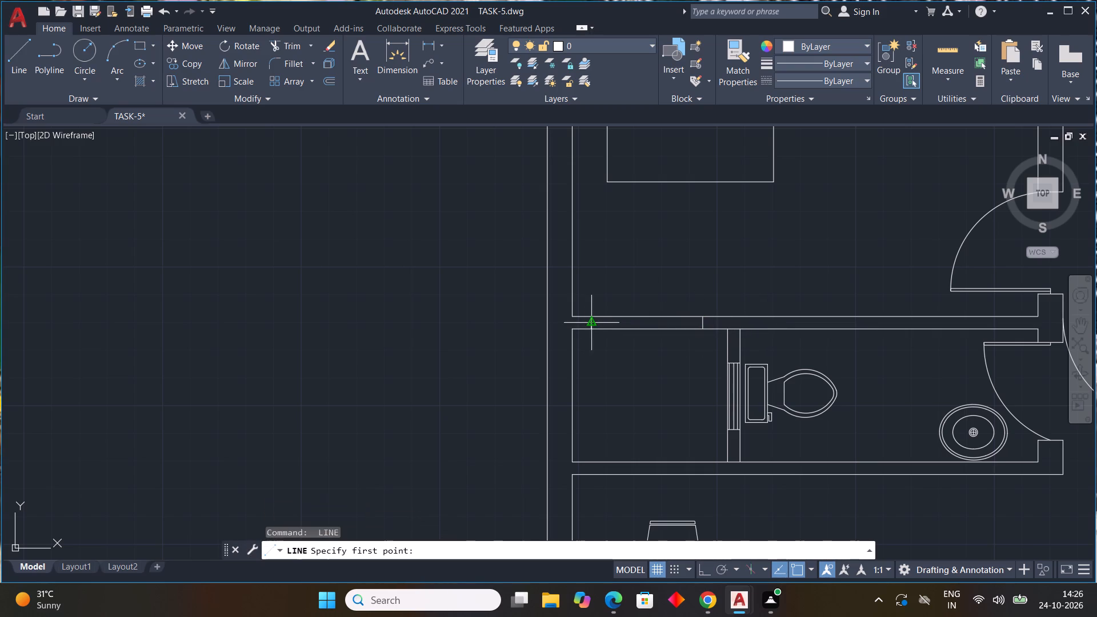
{"action": "left_click", "coordinate": [588, 323]}
{"action": "left_click", "coordinate": [699, 322]}
{"action": "key", "text": "Escape"}
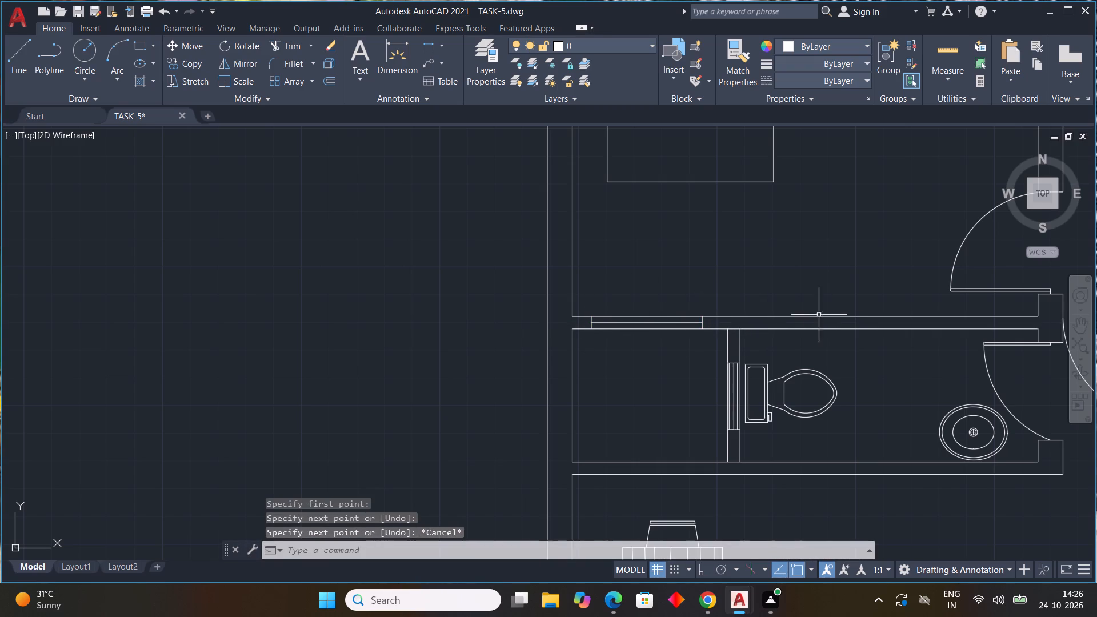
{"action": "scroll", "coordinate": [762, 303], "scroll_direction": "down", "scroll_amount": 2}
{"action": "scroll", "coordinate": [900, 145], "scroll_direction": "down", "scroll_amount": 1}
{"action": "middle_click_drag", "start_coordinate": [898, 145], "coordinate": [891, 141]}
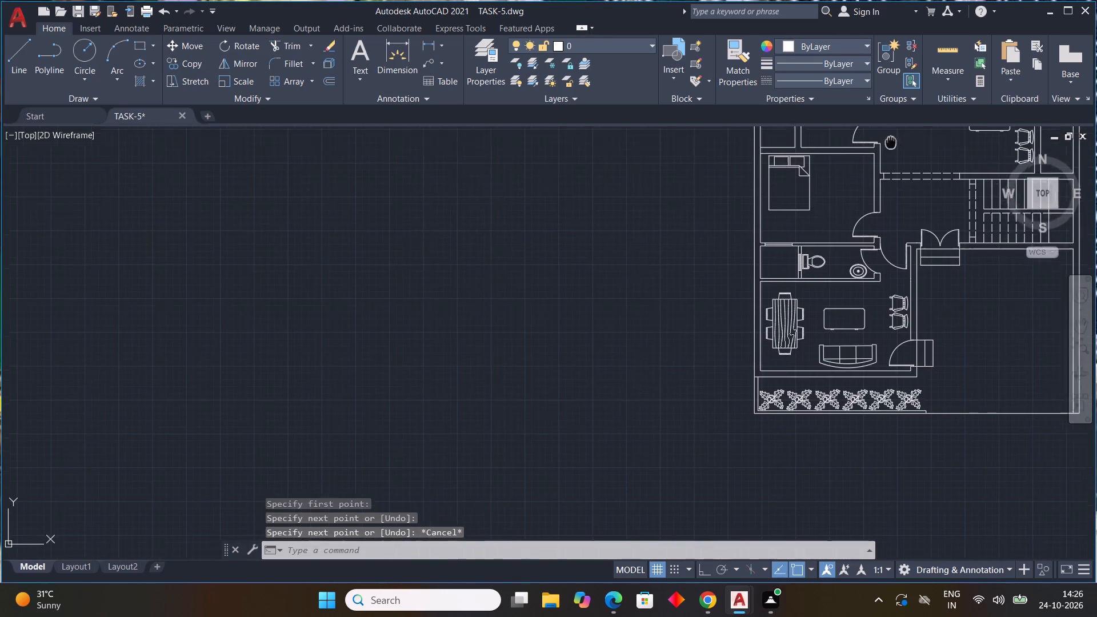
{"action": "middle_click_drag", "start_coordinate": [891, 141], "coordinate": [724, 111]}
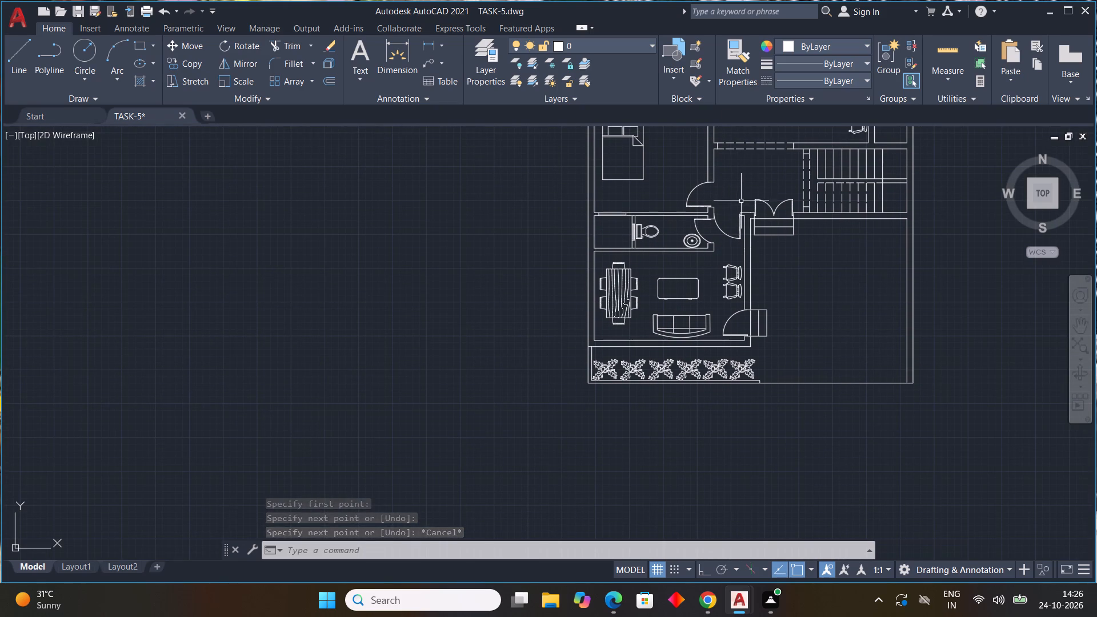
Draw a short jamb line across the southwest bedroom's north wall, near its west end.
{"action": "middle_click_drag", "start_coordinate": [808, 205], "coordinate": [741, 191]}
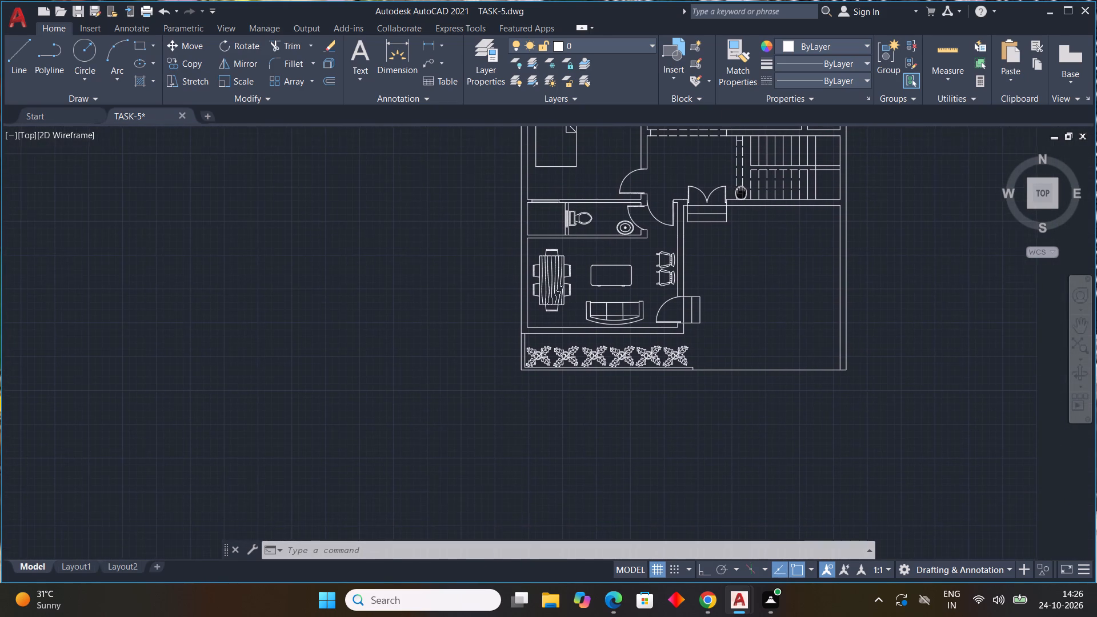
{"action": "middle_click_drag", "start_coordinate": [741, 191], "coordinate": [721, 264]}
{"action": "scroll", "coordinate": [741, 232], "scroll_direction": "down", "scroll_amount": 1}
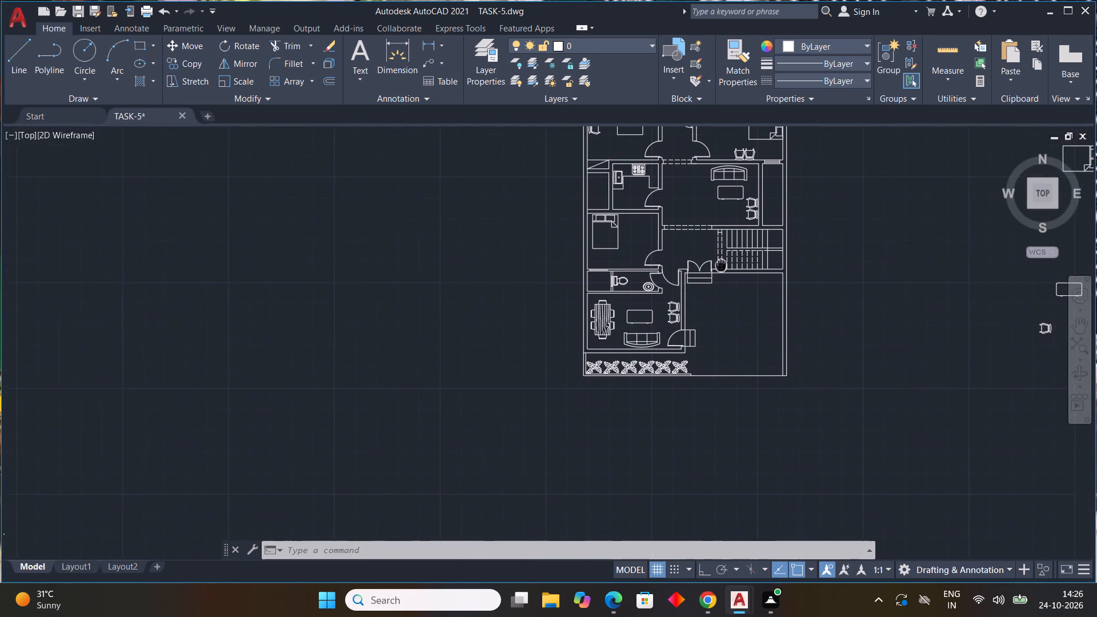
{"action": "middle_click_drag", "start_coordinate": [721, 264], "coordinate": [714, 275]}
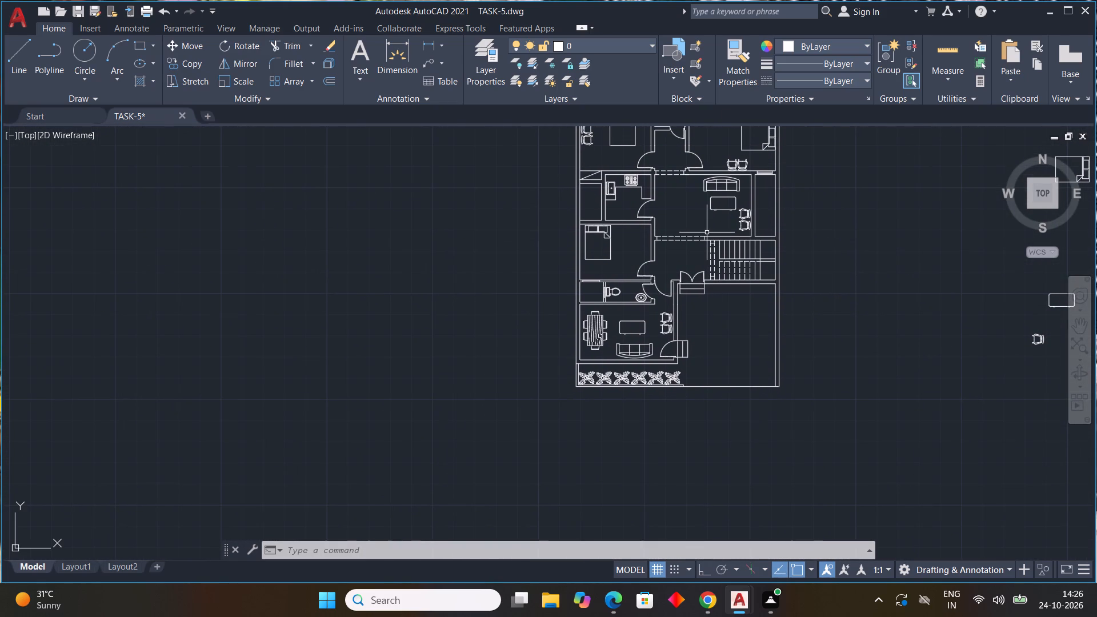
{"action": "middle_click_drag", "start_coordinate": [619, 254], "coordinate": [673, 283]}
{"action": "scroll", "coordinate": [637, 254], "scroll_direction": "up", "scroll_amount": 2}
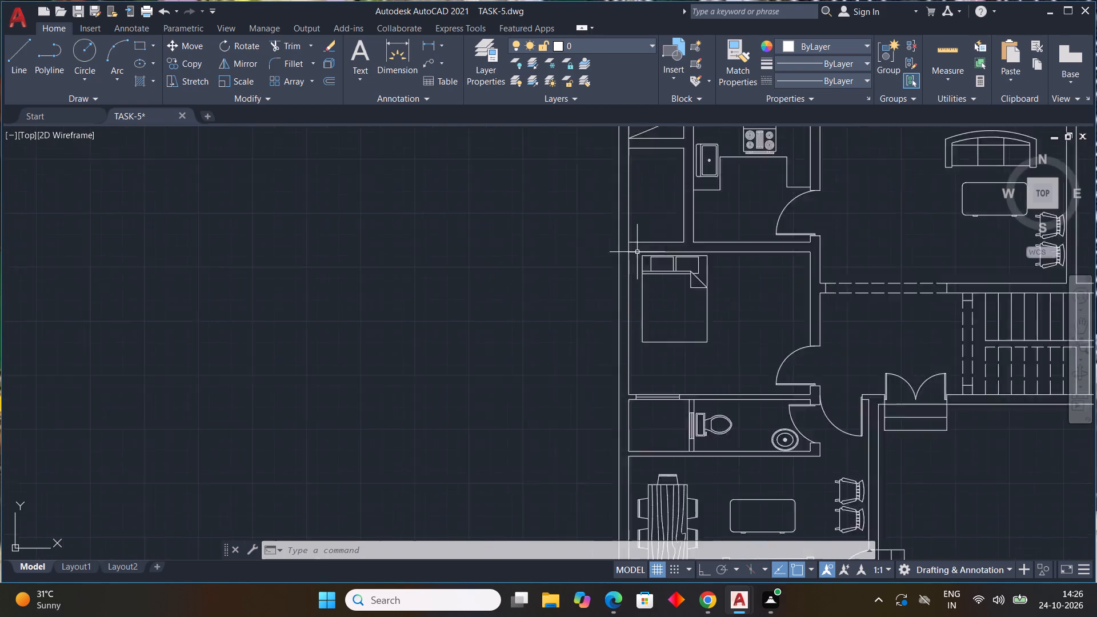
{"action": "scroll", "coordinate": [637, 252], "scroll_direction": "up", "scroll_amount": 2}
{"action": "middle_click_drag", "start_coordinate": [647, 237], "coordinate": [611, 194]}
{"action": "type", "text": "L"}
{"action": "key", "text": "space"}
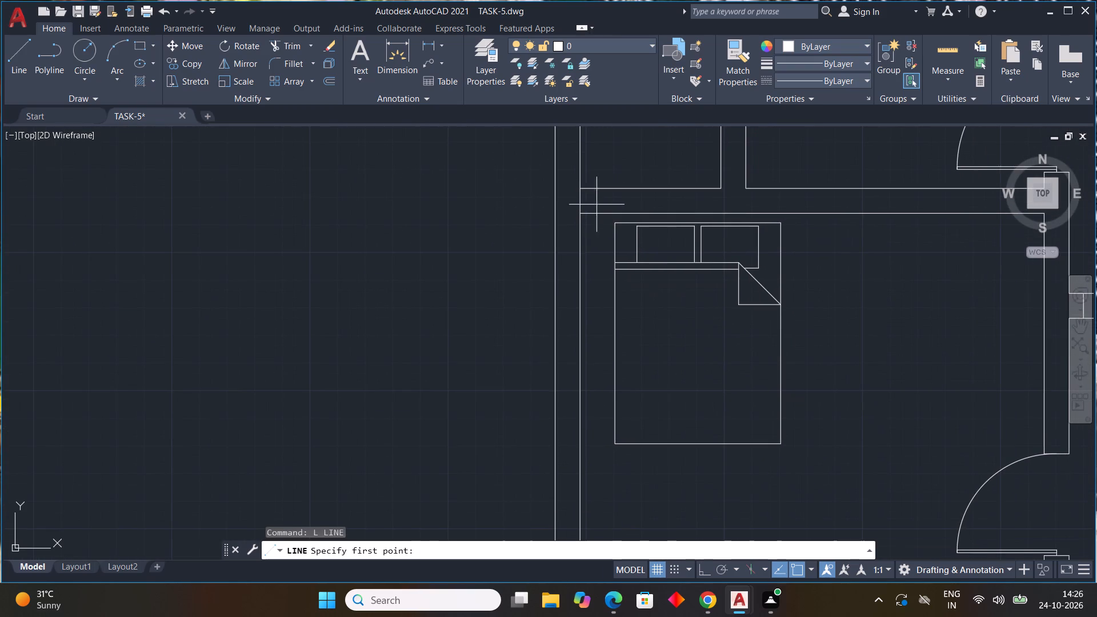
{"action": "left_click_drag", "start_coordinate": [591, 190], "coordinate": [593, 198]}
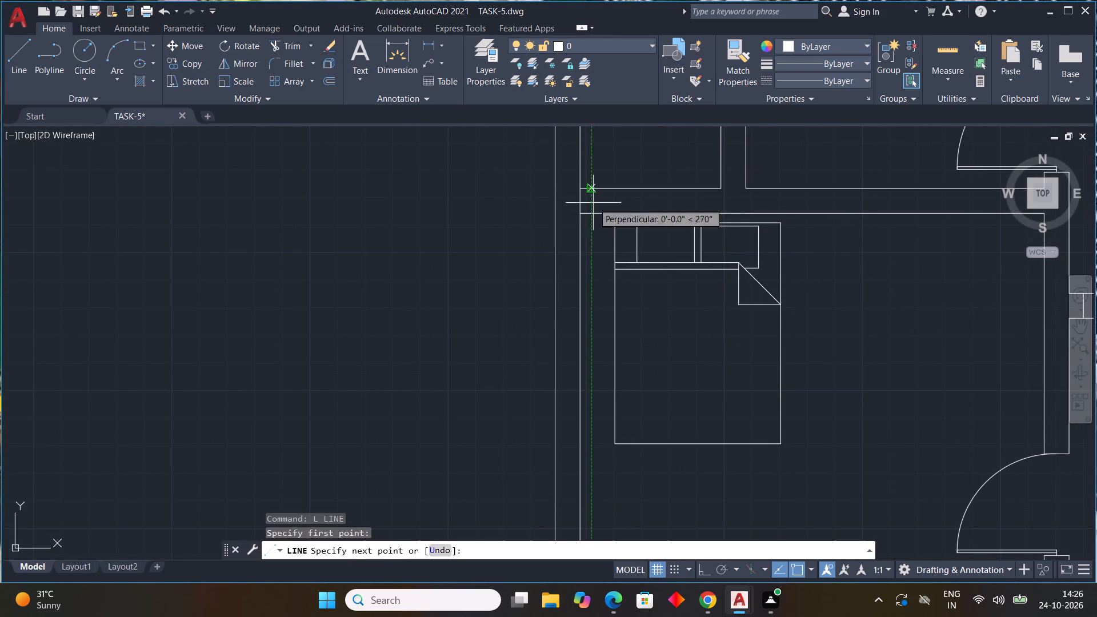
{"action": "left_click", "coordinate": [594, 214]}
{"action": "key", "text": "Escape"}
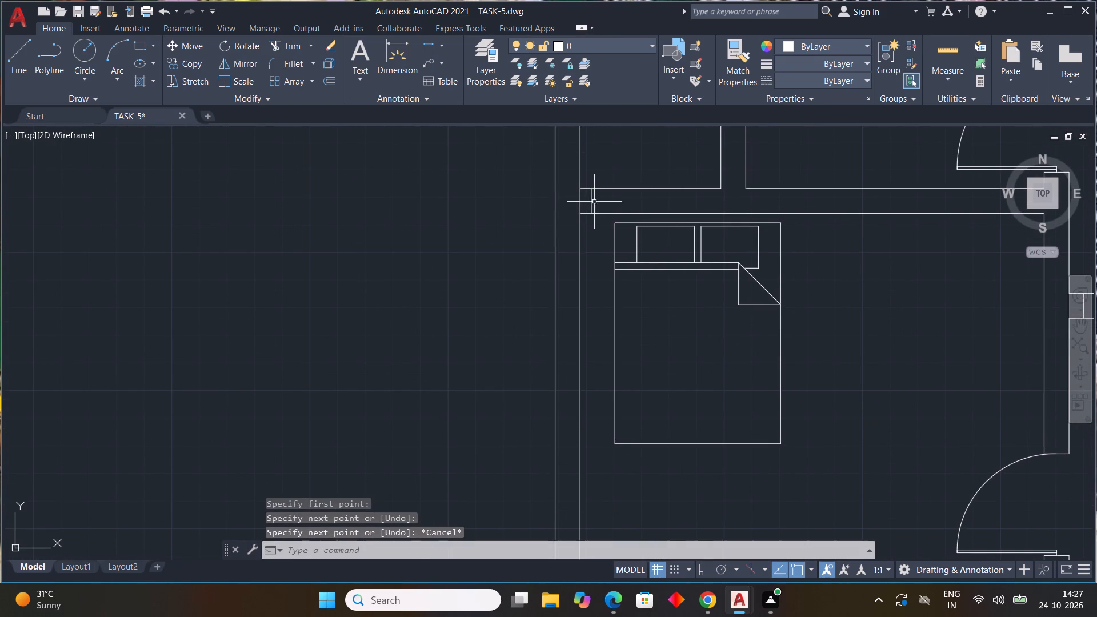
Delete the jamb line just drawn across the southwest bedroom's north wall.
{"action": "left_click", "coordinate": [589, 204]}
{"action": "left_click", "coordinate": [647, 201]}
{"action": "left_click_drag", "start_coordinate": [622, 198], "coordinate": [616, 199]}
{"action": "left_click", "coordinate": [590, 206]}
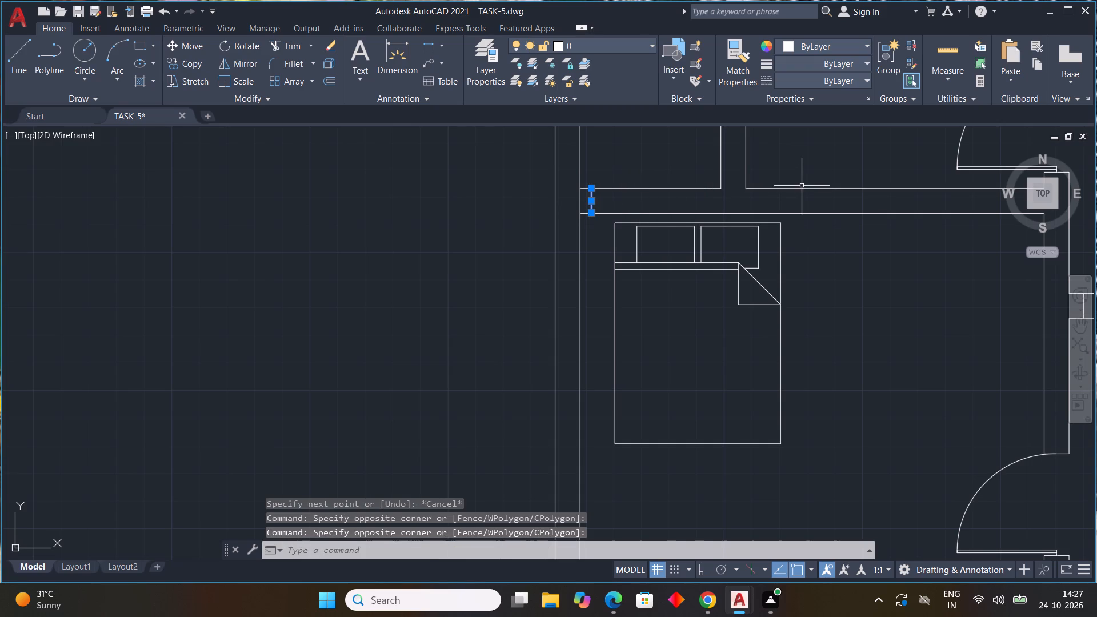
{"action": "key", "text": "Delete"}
Copy the window south of the northeast bedroom into the southwest bedroom's north wall, near its west end, below the small shaft.
{"action": "scroll", "coordinate": [792, 189], "scroll_direction": "down", "scroll_amount": 4}
{"action": "middle_click_drag", "start_coordinate": [772, 196], "coordinate": [658, 214]}
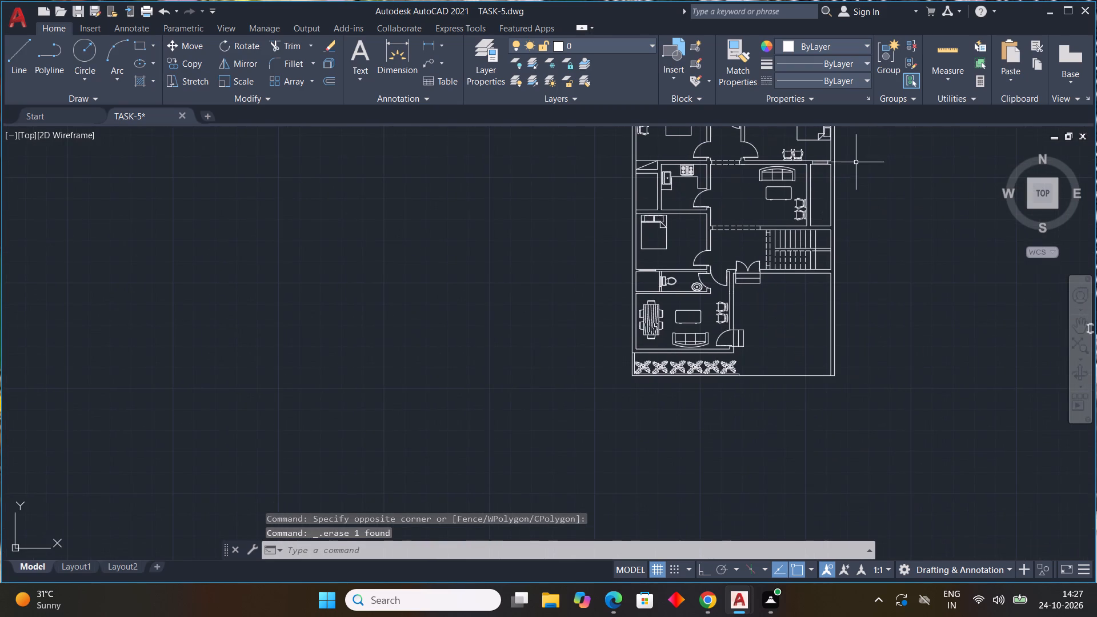
{"action": "scroll", "coordinate": [827, 158], "scroll_direction": "up", "scroll_amount": 5}
{"action": "middle_click_drag", "start_coordinate": [829, 181], "coordinate": [845, 154]}
{"action": "scroll", "coordinate": [838, 166], "scroll_direction": "up", "scroll_amount": 1}
{"action": "left_click", "coordinate": [864, 162]}
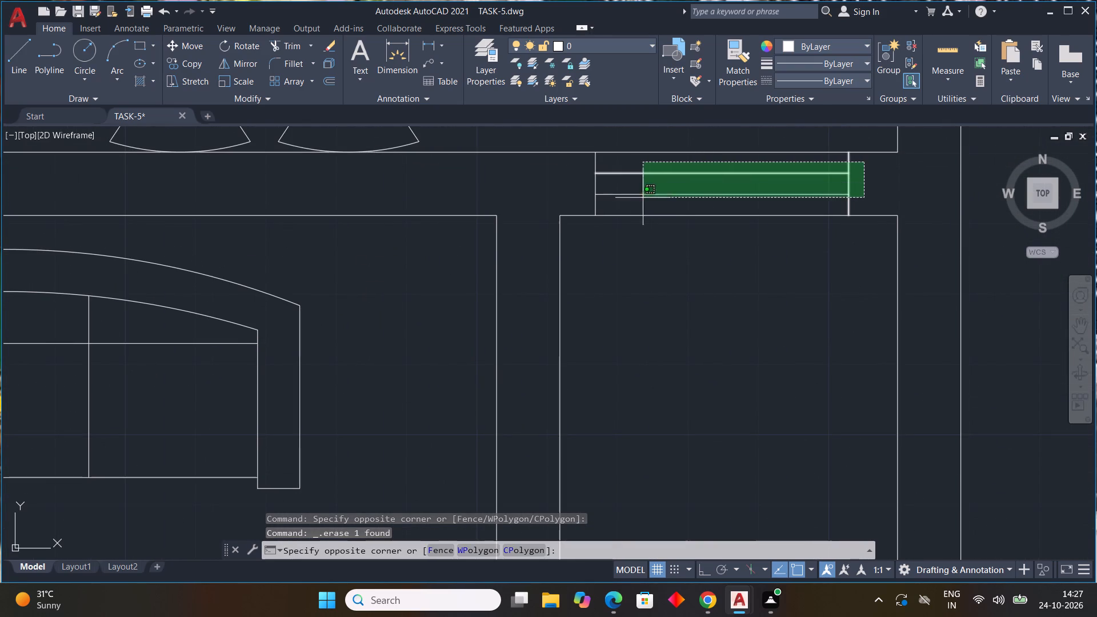
{"action": "left_click", "coordinate": [543, 205]}
{"action": "type", "text": "CO"}
{"action": "key", "text": "space"}
{"action": "left_click_drag", "start_coordinate": [598, 217], "coordinate": [562, 232]}
{"action": "scroll", "coordinate": [414, 251], "scroll_direction": "down", "scroll_amount": 5}
{"action": "middle_click_drag", "start_coordinate": [417, 250], "coordinate": [684, 177]}
{"action": "scroll", "coordinate": [443, 269], "scroll_direction": "up", "scroll_amount": 5}
{"action": "middle_click_drag", "start_coordinate": [391, 216], "coordinate": [435, 283]}
{"action": "scroll", "coordinate": [392, 219], "scroll_direction": "down", "scroll_amount": 1}
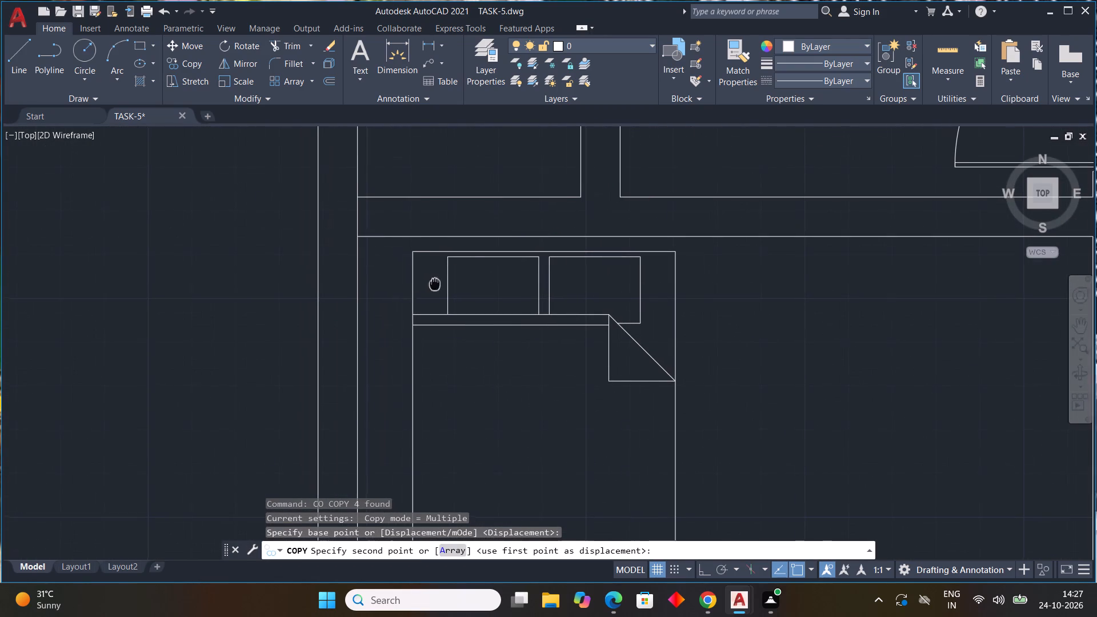
{"action": "middle_click_drag", "start_coordinate": [435, 283], "coordinate": [434, 283]}
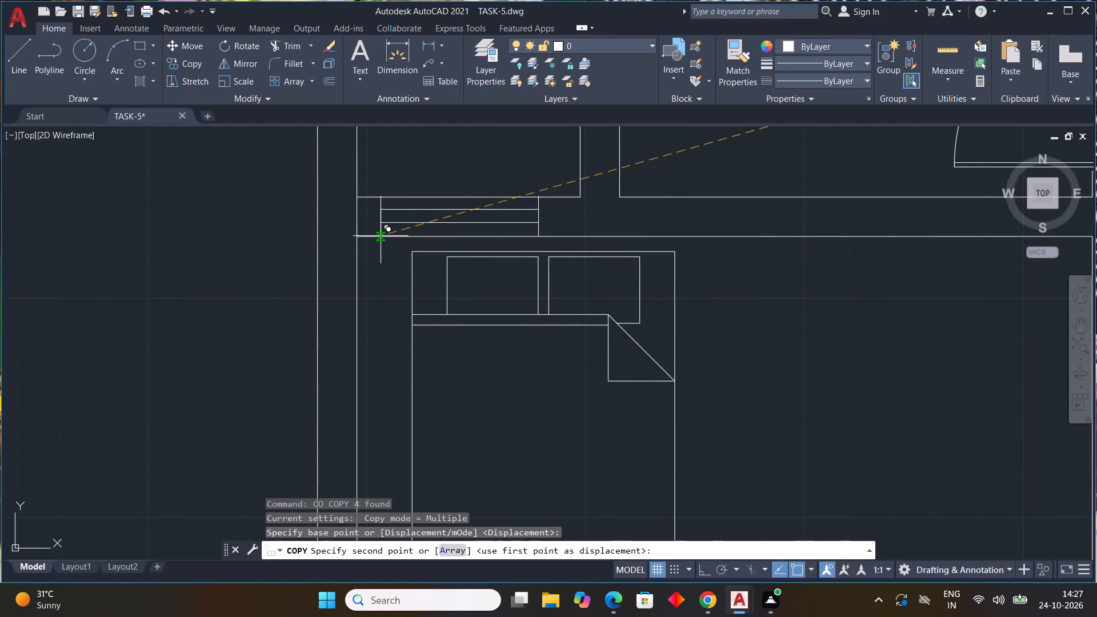
{"action": "left_click", "coordinate": [381, 236]}
{"action": "scroll", "coordinate": [552, 250], "scroll_direction": "down", "scroll_amount": 4}
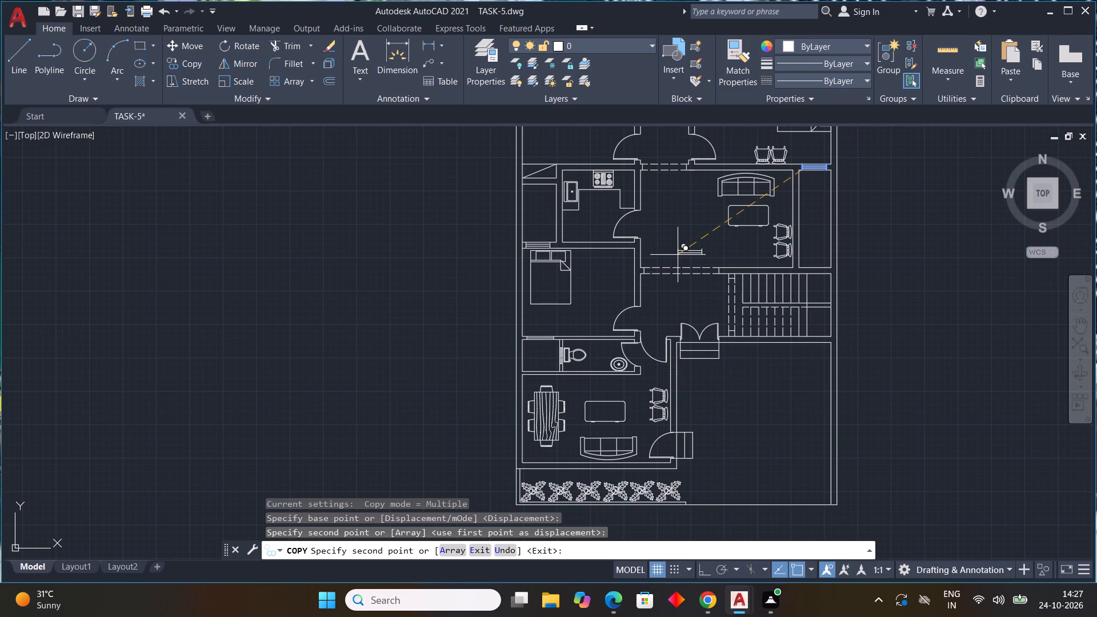
{"action": "key", "text": "Escape"}
Draw two short jamb lines across the kitchen's west wall, beside the sink and near the wall's south end.
{"action": "middle_click_drag", "start_coordinate": [678, 255], "coordinate": [664, 261]}
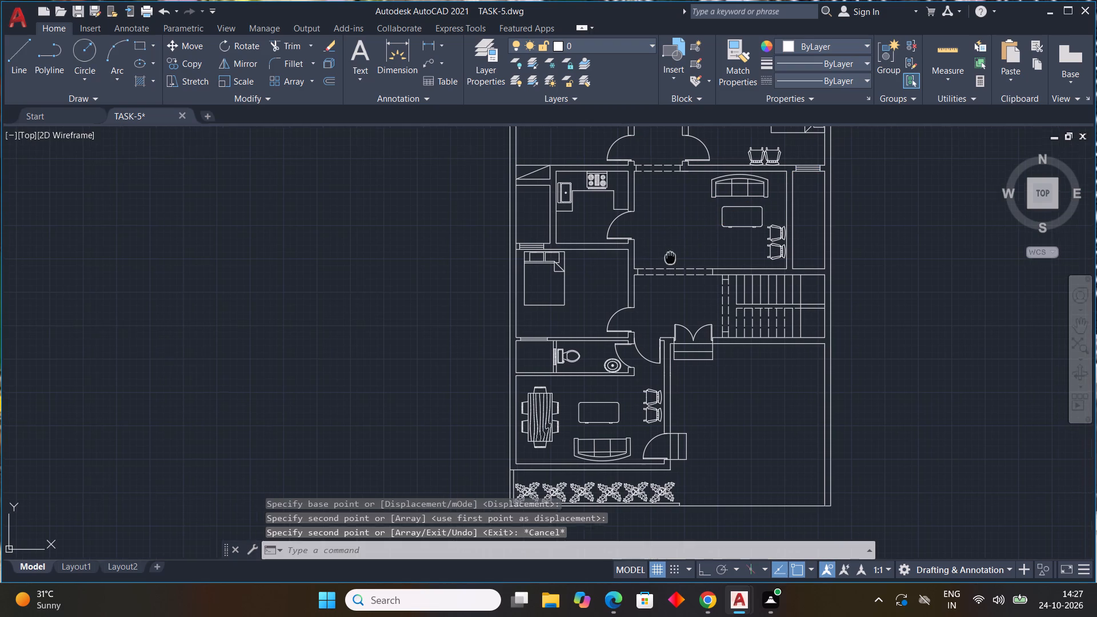
{"action": "middle_click_drag", "start_coordinate": [664, 261], "coordinate": [664, 261]}
{"action": "scroll", "coordinate": [563, 194], "scroll_direction": "up", "scroll_amount": 3}
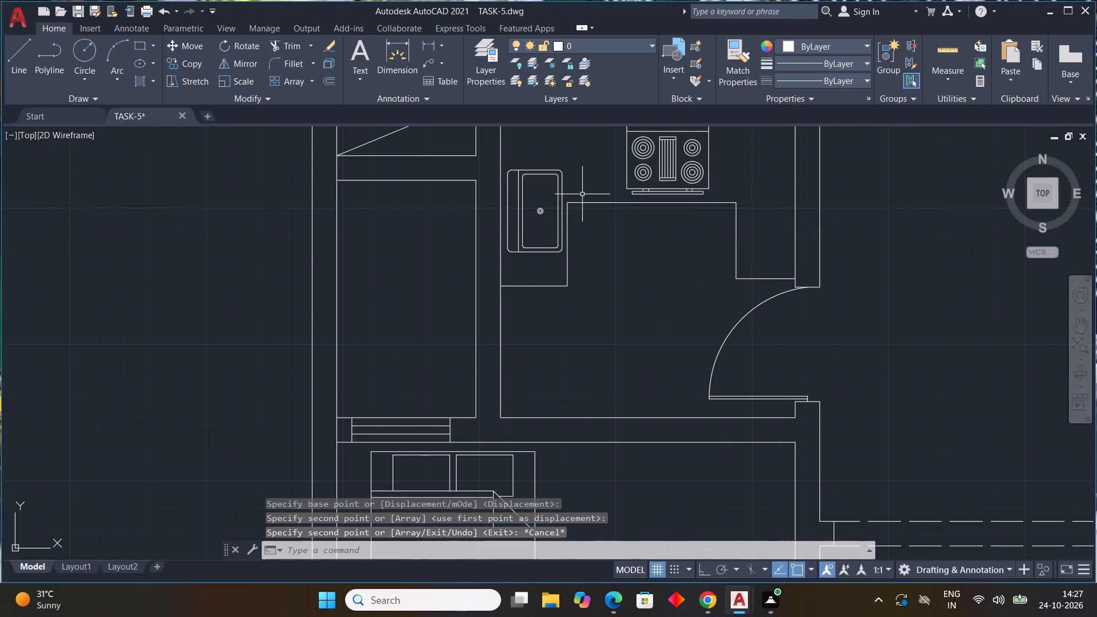
{"action": "type", "text": "L"}
{"action": "key", "text": "space"}
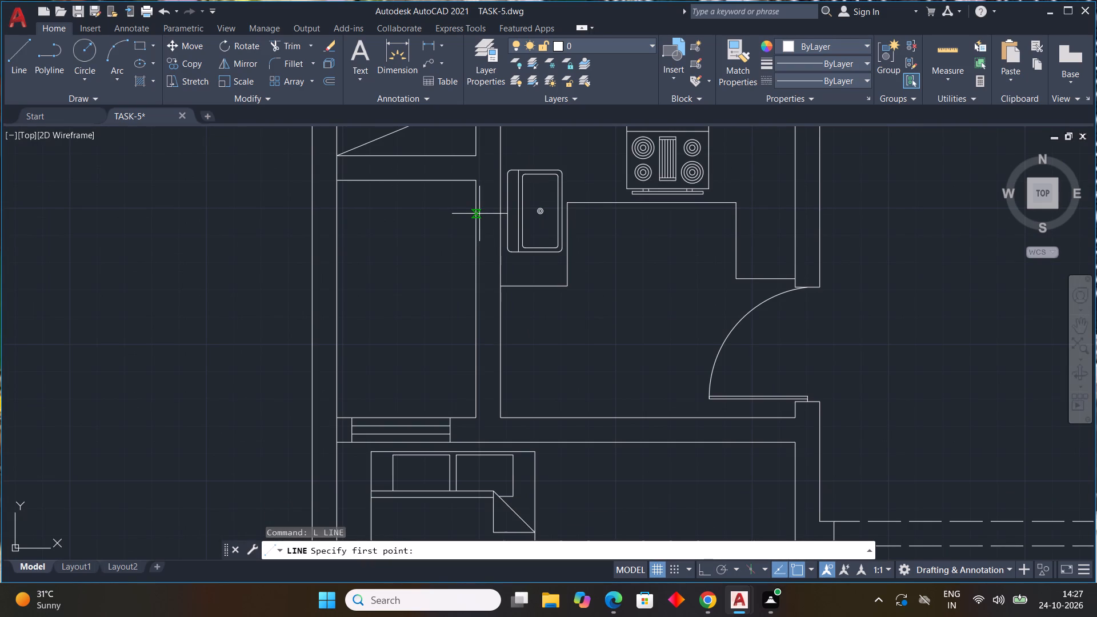
{"action": "left_click", "coordinate": [475, 210]}
{"action": "left_click", "coordinate": [499, 212]}
{"action": "key", "text": "Escape"}
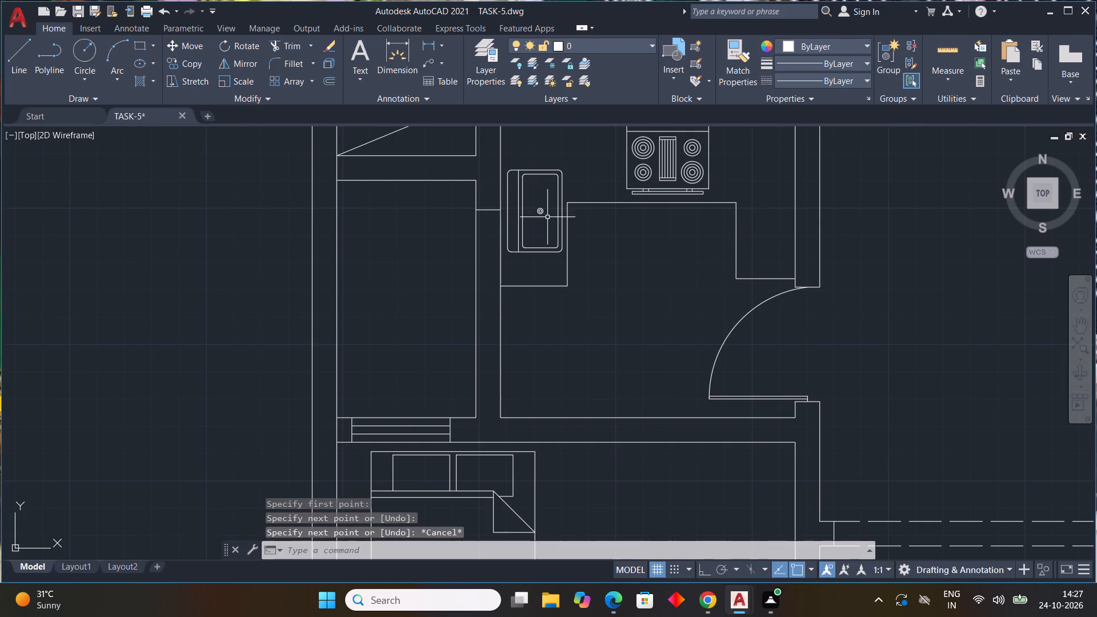
{"action": "key", "text": "space"}
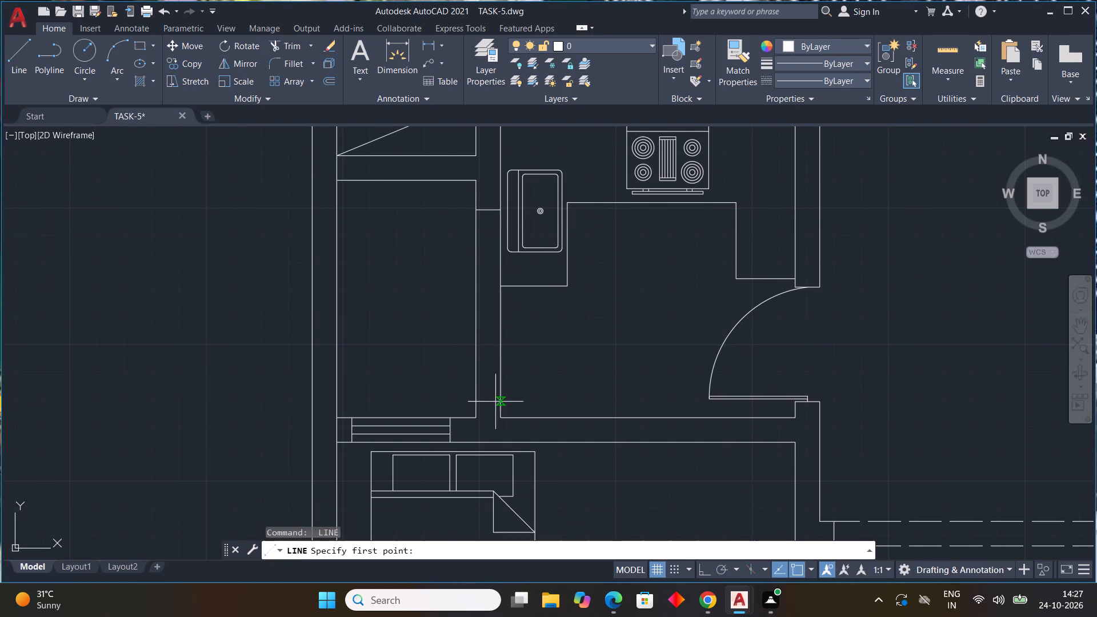
{"action": "left_click", "coordinate": [475, 402]}
{"action": "left_click", "coordinate": [502, 406]}
{"action": "key", "text": "Escape"}
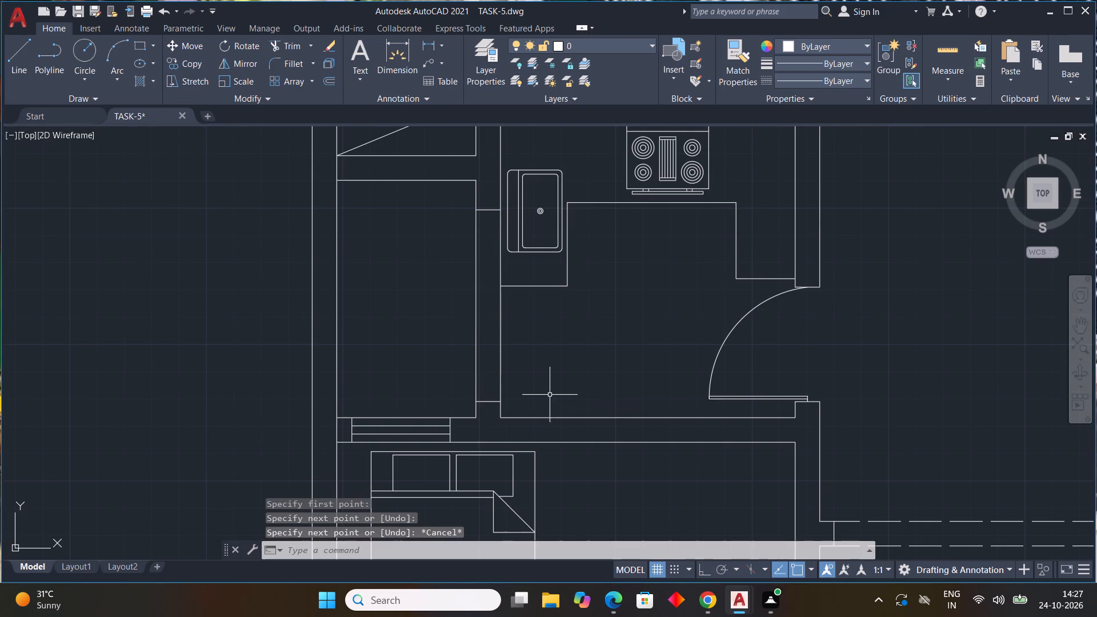
Offset the west face of the kitchen's west wall 3" east, and offset the new line another 3" to form the window lines.
{"action": "type", "text": "OFF"}
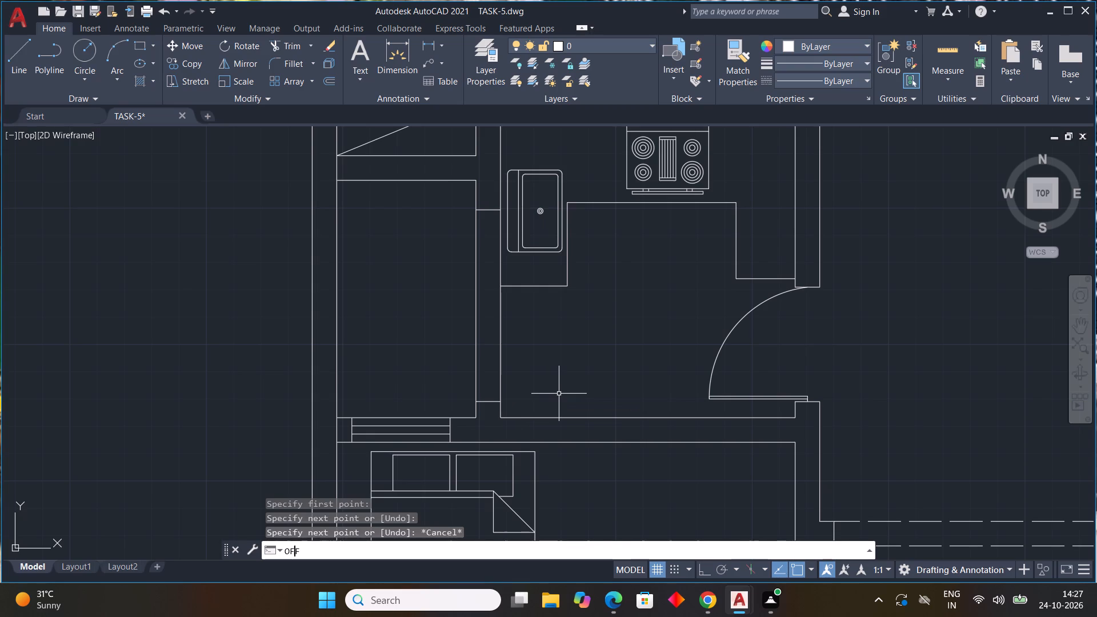
{"action": "key", "text": "space"}
{"action": "type", "text": "3'"}
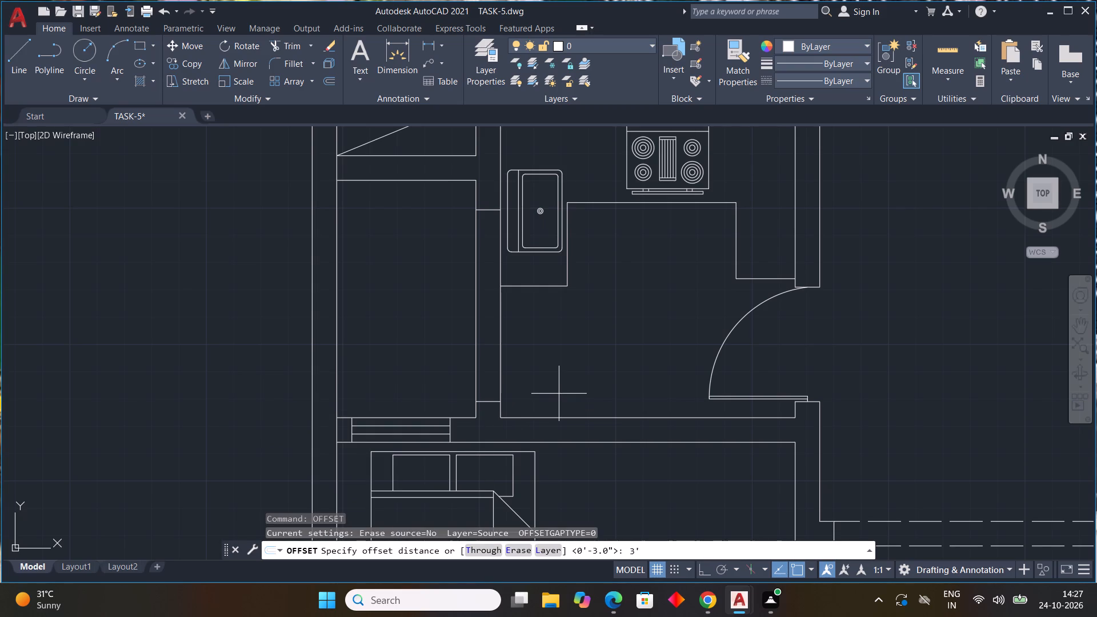
{"action": "key", "text": "BackSpace"}
{"action": "key", "text": "shift+quotedbl"}
{"action": "key", "text": "Return"}
{"action": "left_click_drag", "start_coordinate": [477, 336], "coordinate": [483, 336]}
{"action": "left_click", "coordinate": [490, 335]}
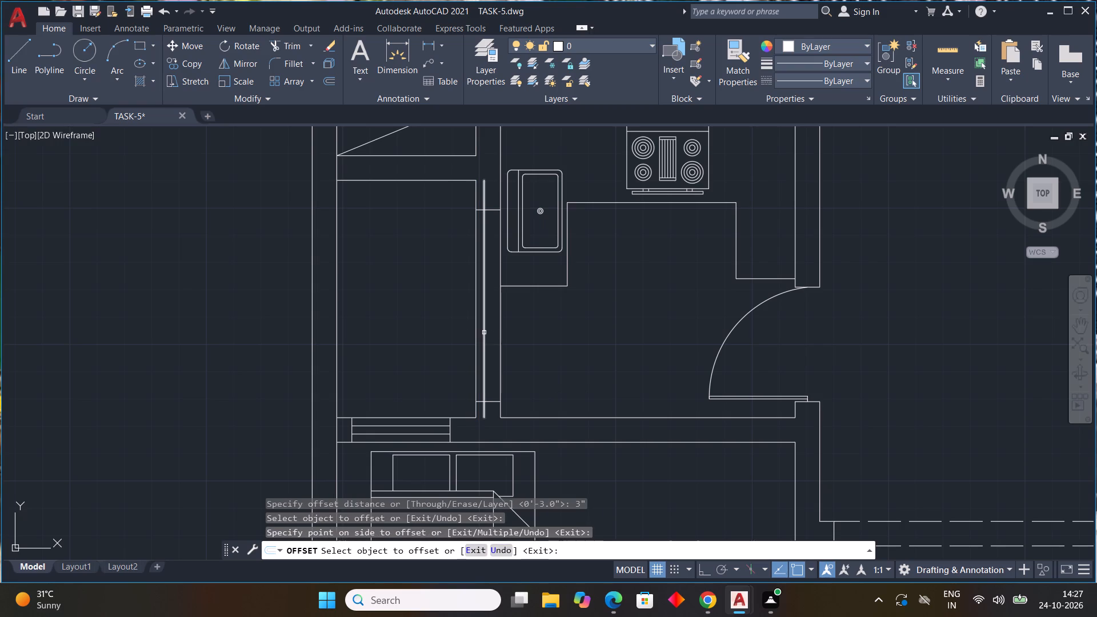
{"action": "left_click", "coordinate": [484, 332]}
{"action": "left_click", "coordinate": [491, 331]}
{"action": "key", "text": "Escape"}
{"action": "key", "text": "Escape"}
{"action": "key", "text": "Escape"}
{"action": "key", "text": "Escape"}
{"action": "key", "text": "Escape"}
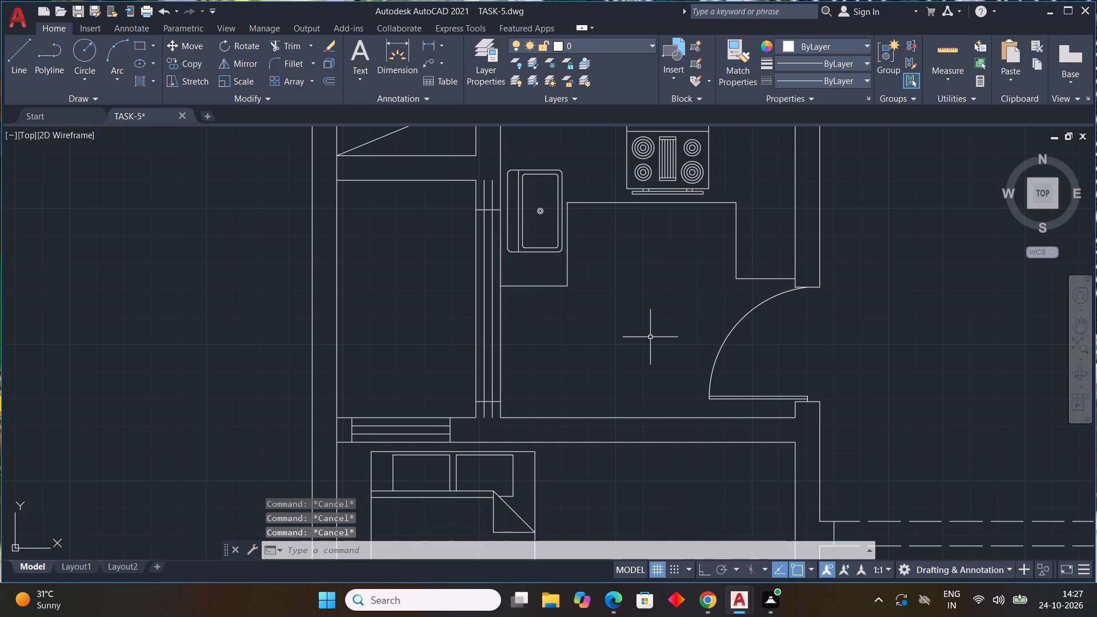
Trim the ends of the two kitchen window lines that extend past the north and south jambs.
{"action": "type", "text": "TR"}
{"action": "key", "text": "space"}
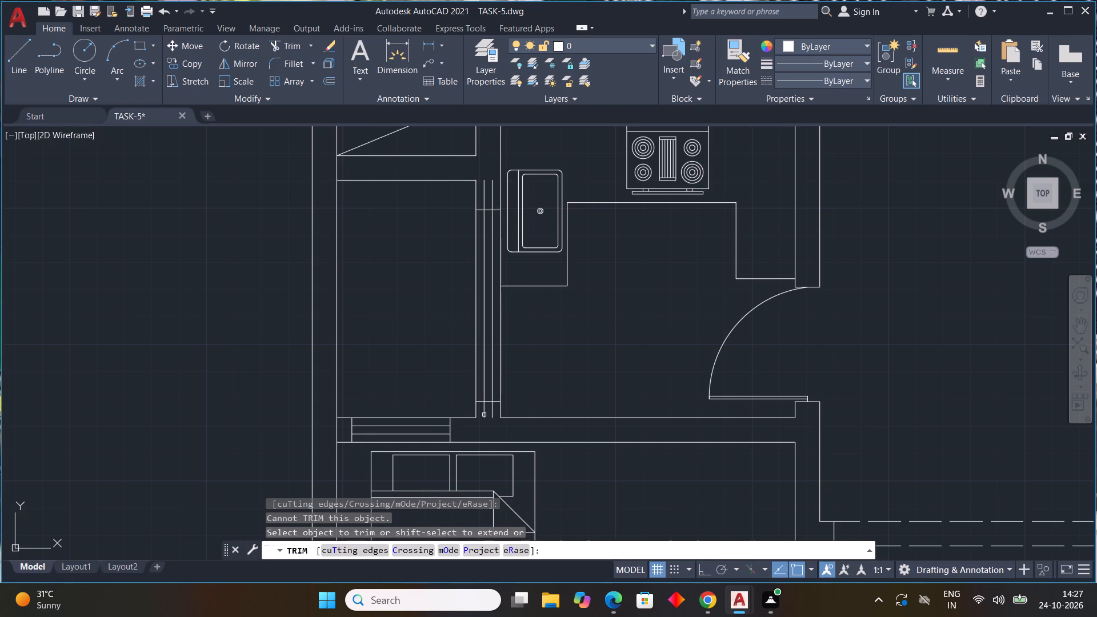
{"action": "left_click", "coordinate": [483, 414]}
{"action": "left_click", "coordinate": [491, 414]}
{"action": "right_click_drag", "start_coordinate": [494, 255], "coordinate": [488, 217]}
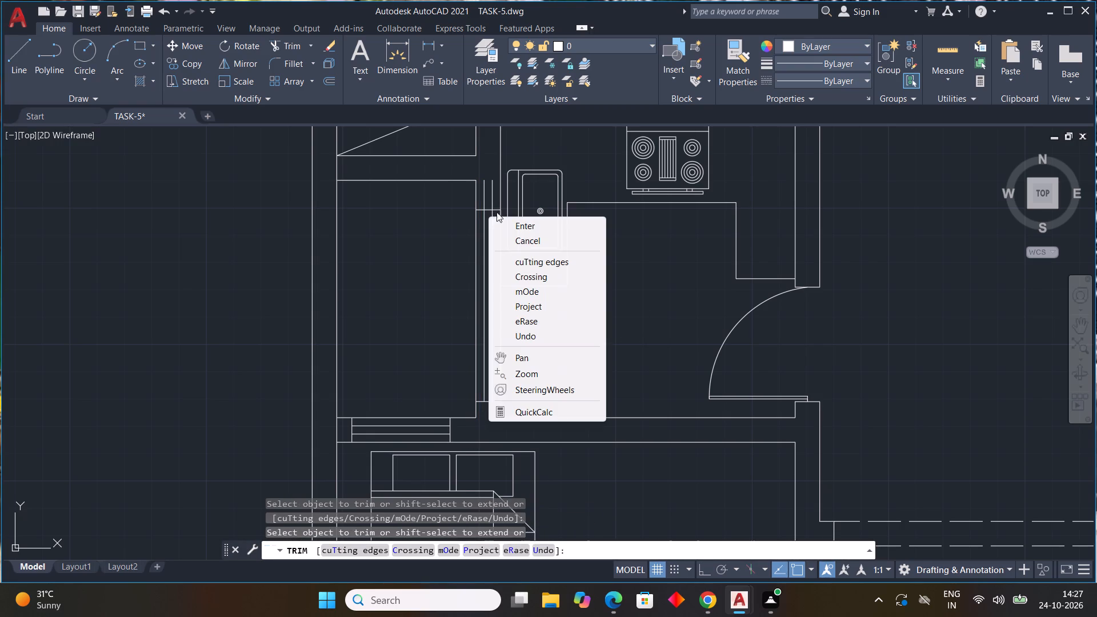
{"action": "left_click", "coordinate": [488, 187]}
{"action": "left_click", "coordinate": [481, 197]}
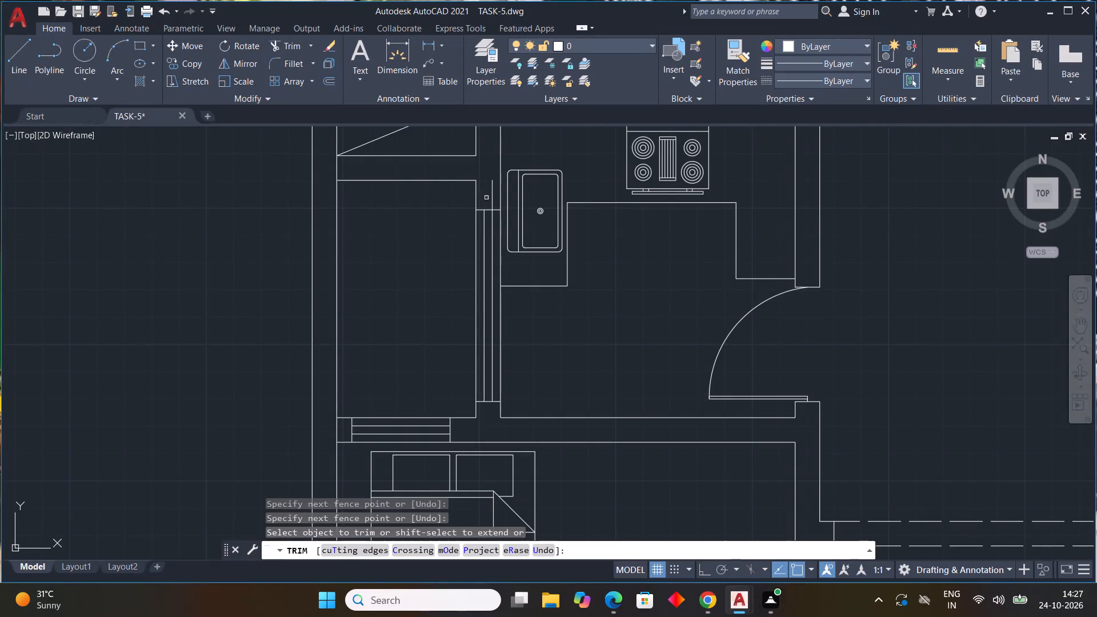
{"action": "left_click", "coordinate": [491, 198]}
{"action": "key", "text": "Escape"}
{"action": "key", "text": "Escape"}
{"action": "key", "text": "Escape"}
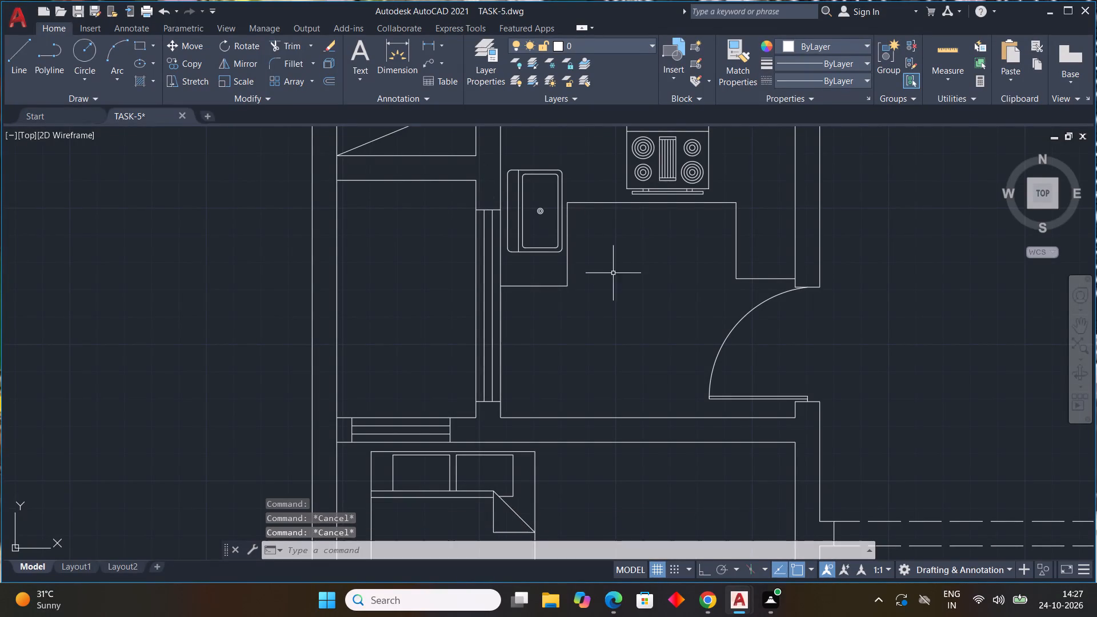
Copy the window south of the northeast bedroom into the wall between the narrow eastern space and the staircase.
{"action": "scroll", "coordinate": [611, 279], "scroll_direction": "down", "scroll_amount": 3}
{"action": "middle_click_drag", "start_coordinate": [631, 312], "coordinate": [519, 262]}
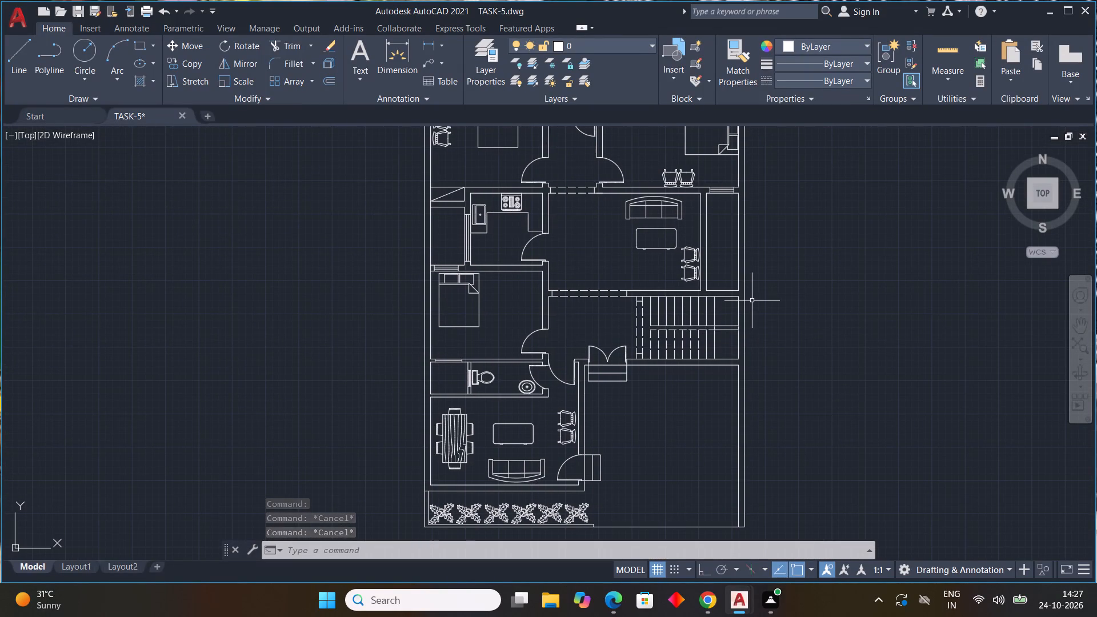
{"action": "scroll", "coordinate": [487, 209], "scroll_direction": "up", "scroll_amount": 2}
{"action": "middle_click_drag", "start_coordinate": [489, 225], "coordinate": [479, 261]}
{"action": "scroll", "coordinate": [484, 242], "scroll_direction": "down", "scroll_amount": 1}
{"action": "middle_click_drag", "start_coordinate": [759, 310], "coordinate": [576, 378]}
{"action": "scroll", "coordinate": [685, 298], "scroll_direction": "up", "scroll_amount": 5}
{"action": "scroll", "coordinate": [714, 265], "scroll_direction": "down", "scroll_amount": 1}
{"action": "middle_click_drag", "start_coordinate": [717, 282], "coordinate": [756, 316]}
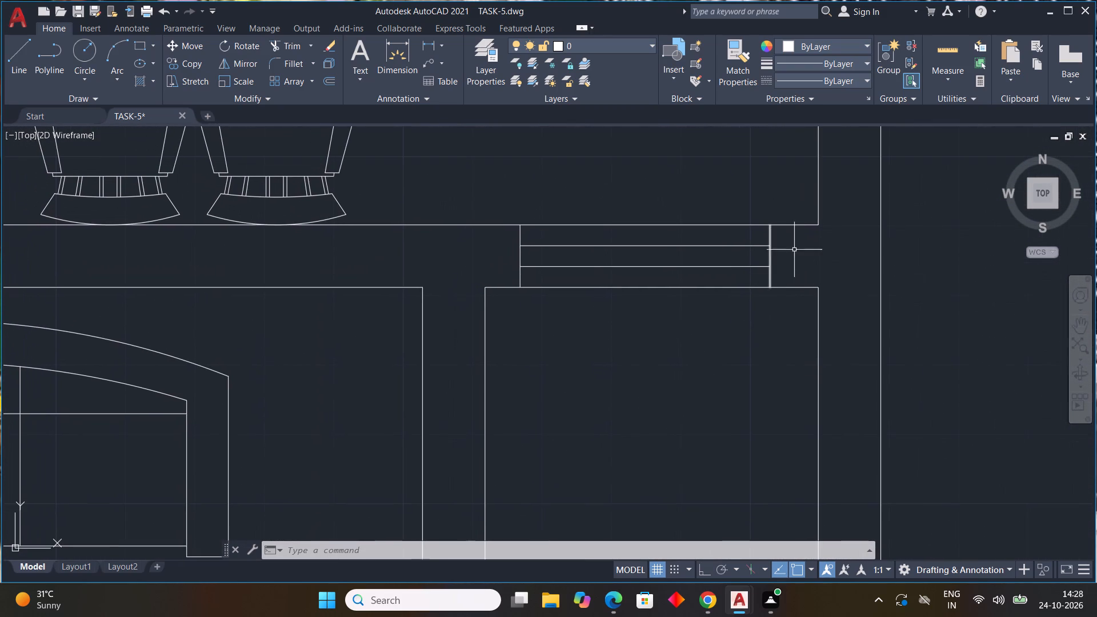
{"action": "left_click_drag", "start_coordinate": [791, 237], "coordinate": [783, 238]}
{"action": "left_click", "coordinate": [490, 274]}
{"action": "type", "text": "CO"}
{"action": "key", "text": "space"}
{"action": "left_click_drag", "start_coordinate": [522, 286], "coordinate": [521, 310]}
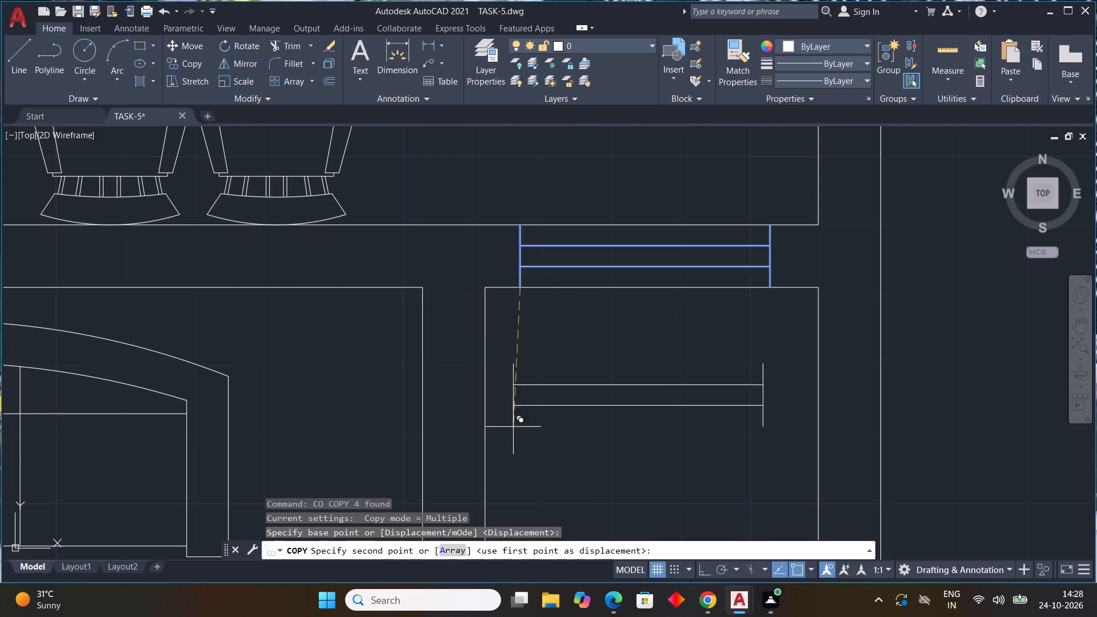
{"action": "scroll", "coordinate": [513, 430], "scroll_direction": "down", "scroll_amount": 3}
{"action": "middle_click_drag", "start_coordinate": [511, 423], "coordinate": [582, 229]}
{"action": "scroll", "coordinate": [588, 468], "scroll_direction": "up", "scroll_amount": 2}
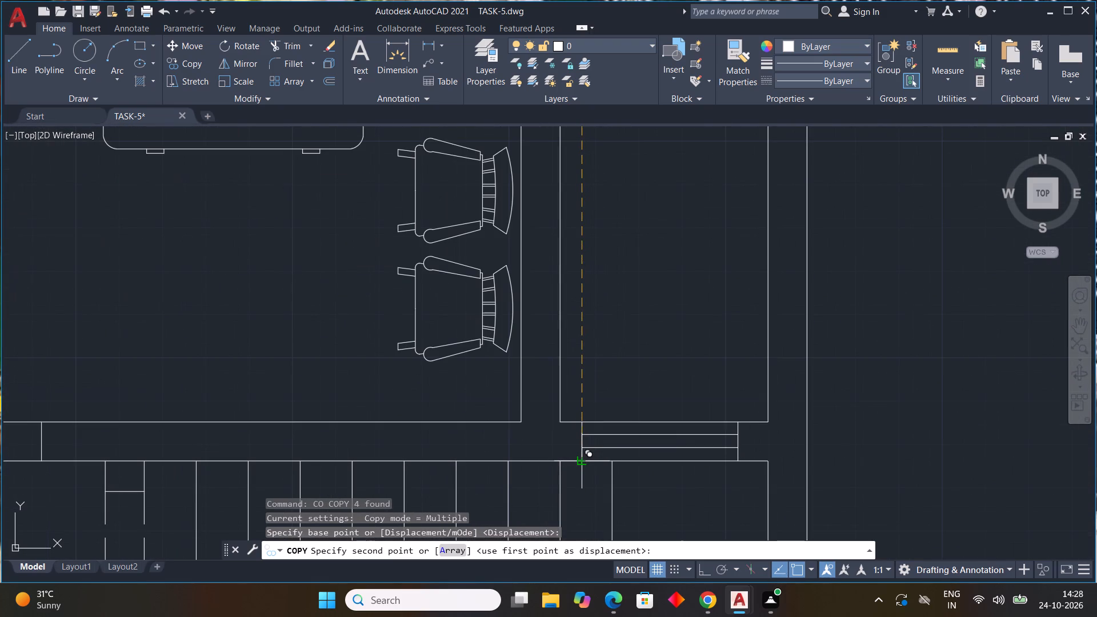
{"action": "left_click", "coordinate": [579, 460]}
{"action": "scroll", "coordinate": [704, 414], "scroll_direction": "down", "scroll_amount": 4}
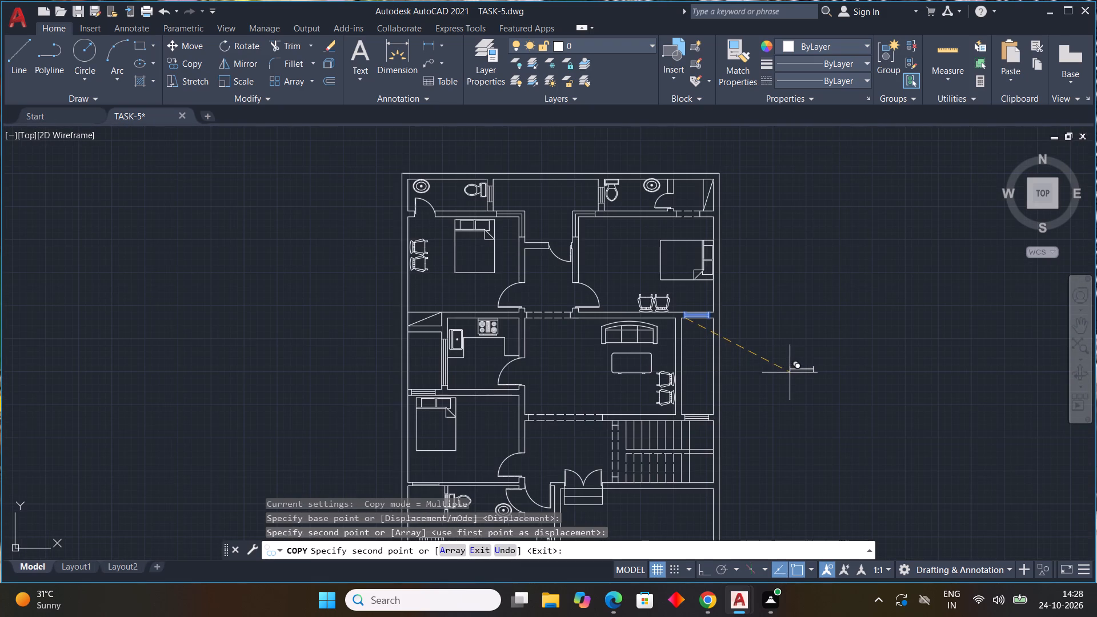
Place another copy of the same window in the empty area east of the floor plan.
{"action": "left_click", "coordinate": [790, 372]}
{"action": "key", "text": "Escape"}
Rotate the loose window copy east of the floor plan 90 degrees so it stands vertically.
{"action": "left_click_drag", "start_coordinate": [836, 342], "coordinate": [802, 378]}
{"action": "left_click_drag", "start_coordinate": [684, 456], "coordinate": [702, 451]}
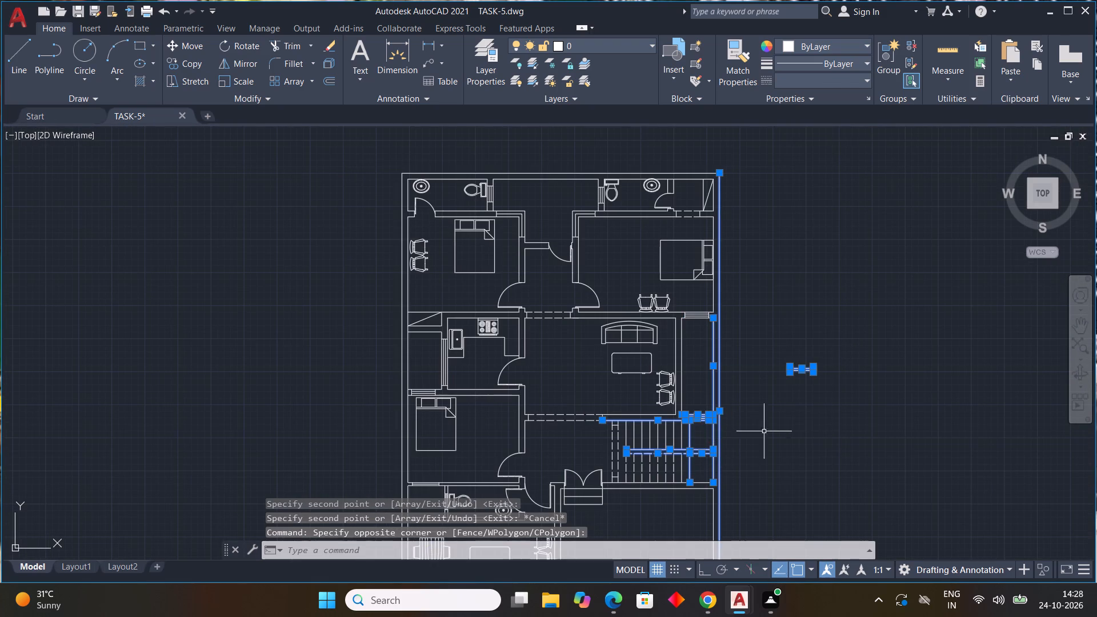
{"action": "key", "text": "Escape"}
{"action": "left_click_drag", "start_coordinate": [823, 359], "coordinate": [817, 362]}
{"action": "left_click", "coordinate": [781, 384]}
{"action": "scroll", "coordinate": [808, 413], "scroll_direction": "up", "scroll_amount": 3}
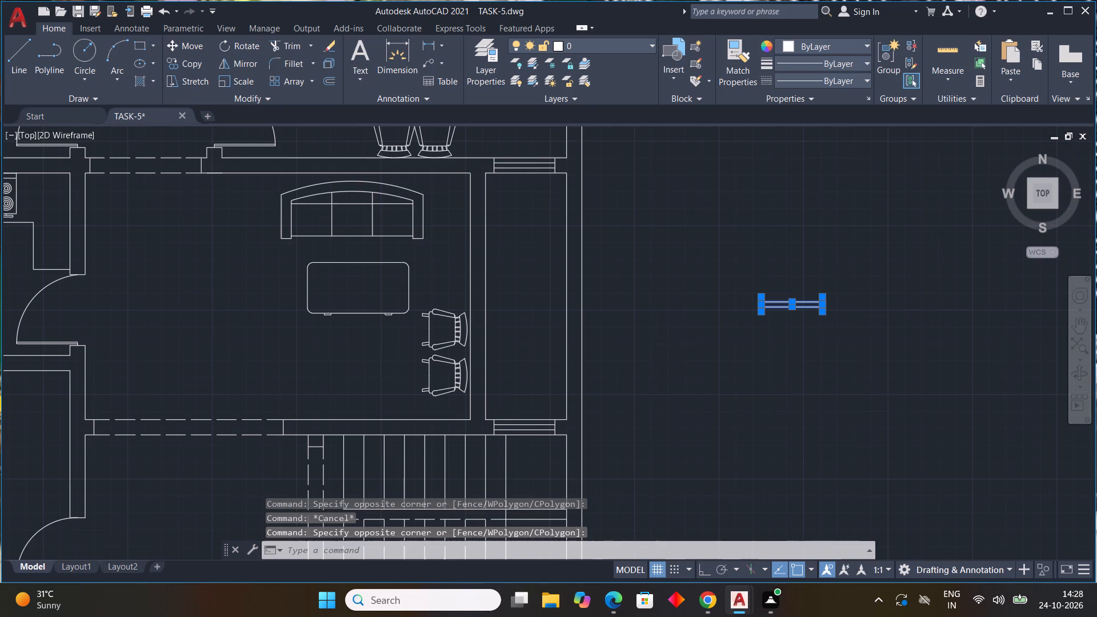
{"action": "scroll", "coordinate": [808, 411], "scroll_direction": "down", "scroll_amount": 2}
{"action": "type", "text": "RO"}
{"action": "key", "text": "space"}
{"action": "left_click", "coordinate": [773, 338]}
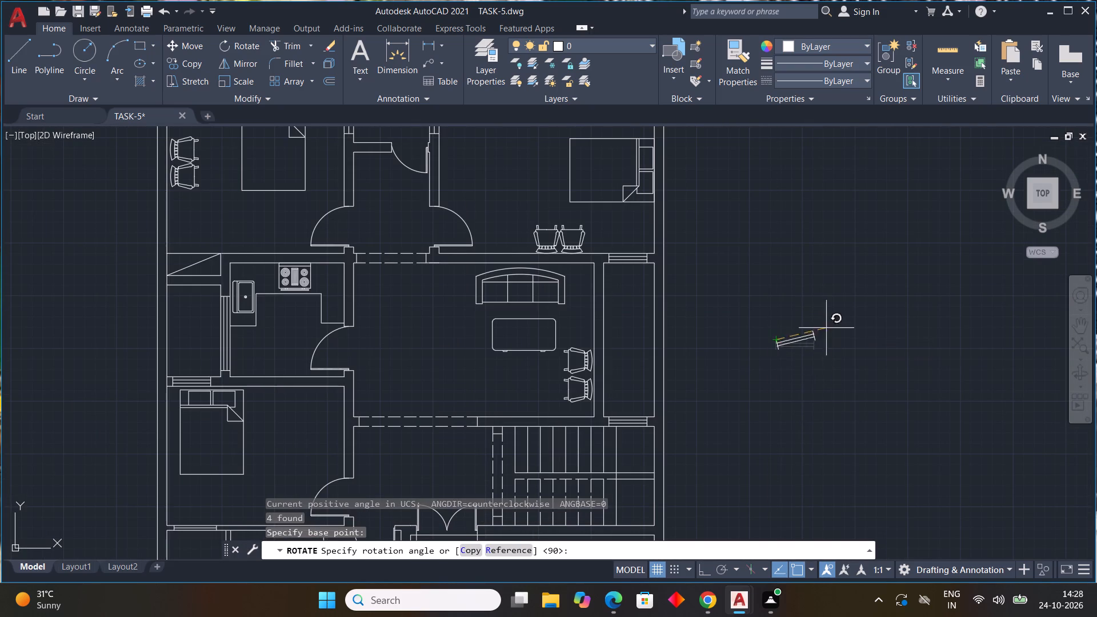
{"action": "left_click", "coordinate": [775, 302]}
Copy the vertical window into the living room's east wall, near the sofa at its northern end.
{"action": "left_click_drag", "start_coordinate": [788, 287], "coordinate": [775, 318]}
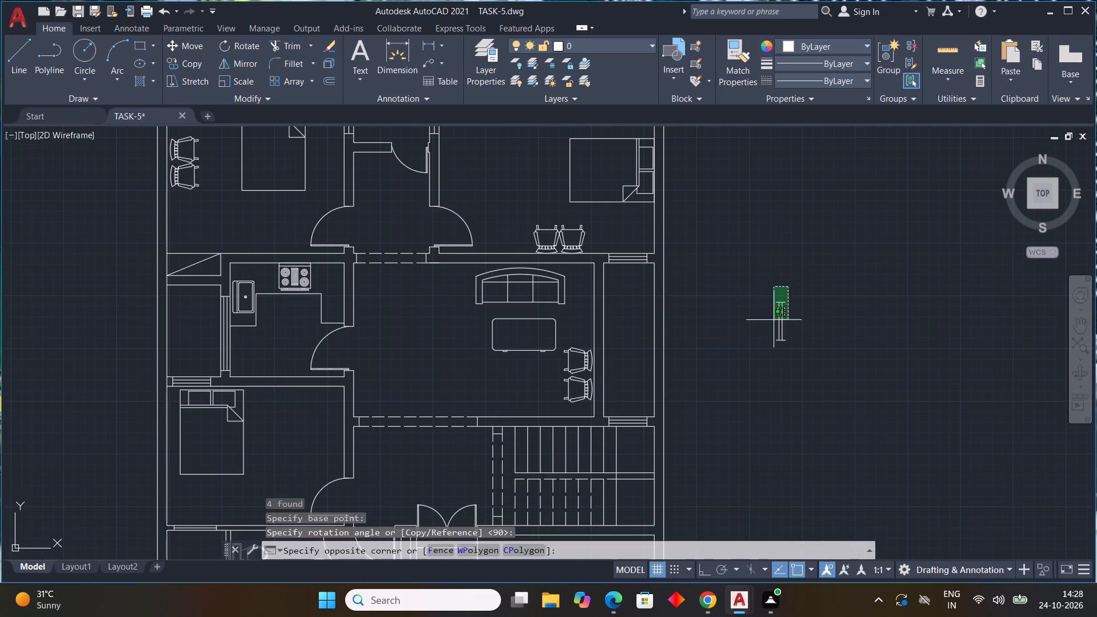
{"action": "left_click", "coordinate": [760, 354]}
{"action": "type", "text": "CO"}
{"action": "key", "text": "space"}
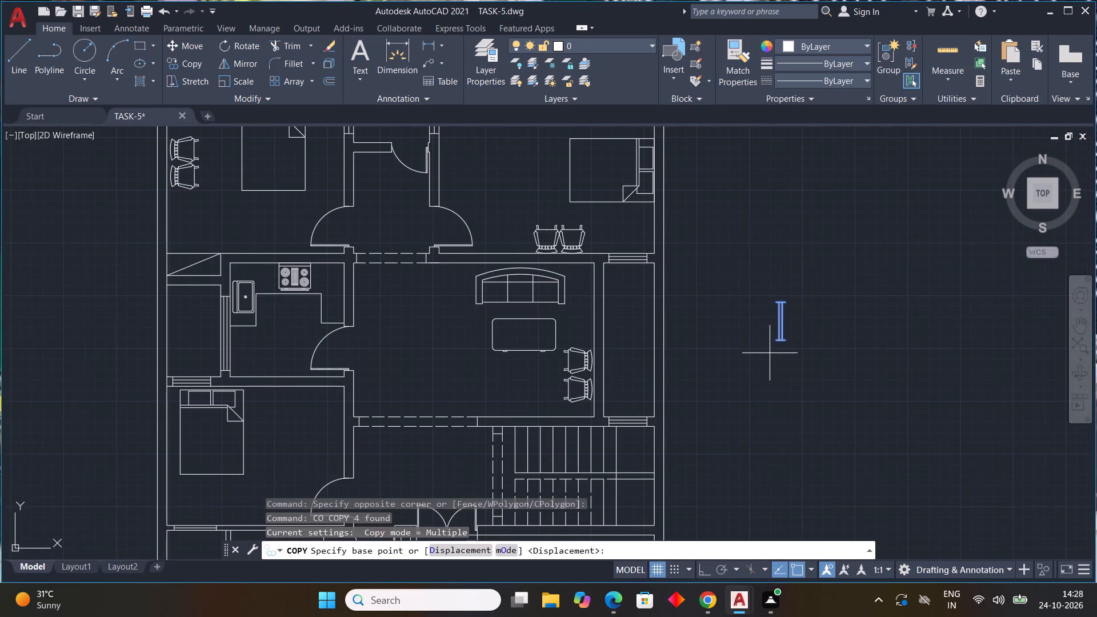
{"action": "left_click", "coordinate": [771, 342]}
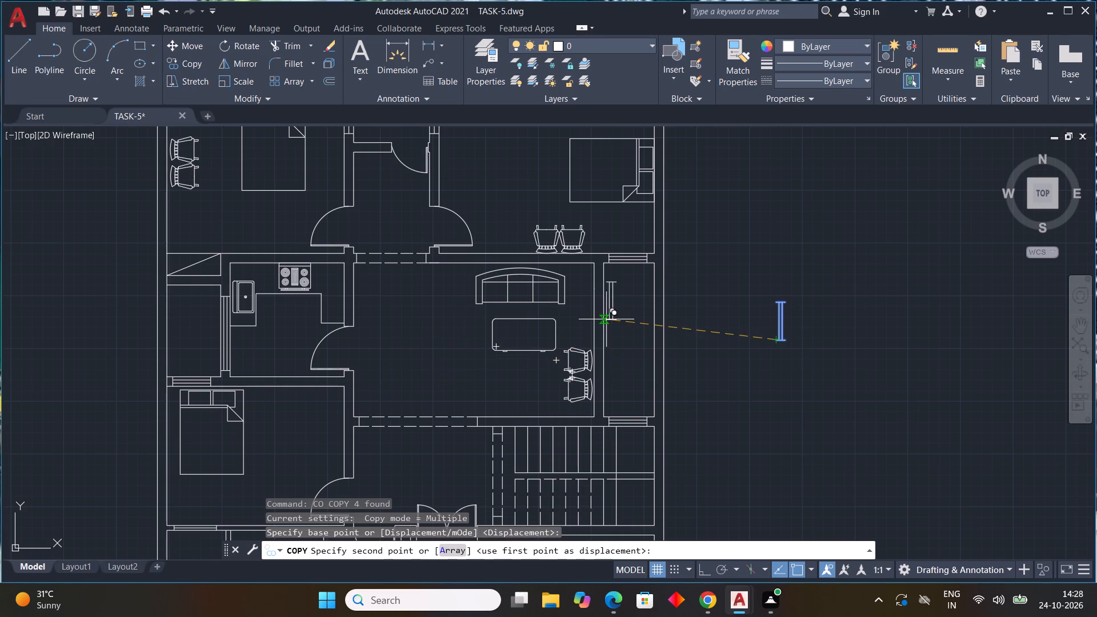
{"action": "scroll", "coordinate": [594, 316], "scroll_direction": "up", "scroll_amount": 3}
{"action": "left_click", "coordinate": [597, 311]}
{"action": "scroll", "coordinate": [611, 414], "scroll_direction": "down", "scroll_amount": 2}
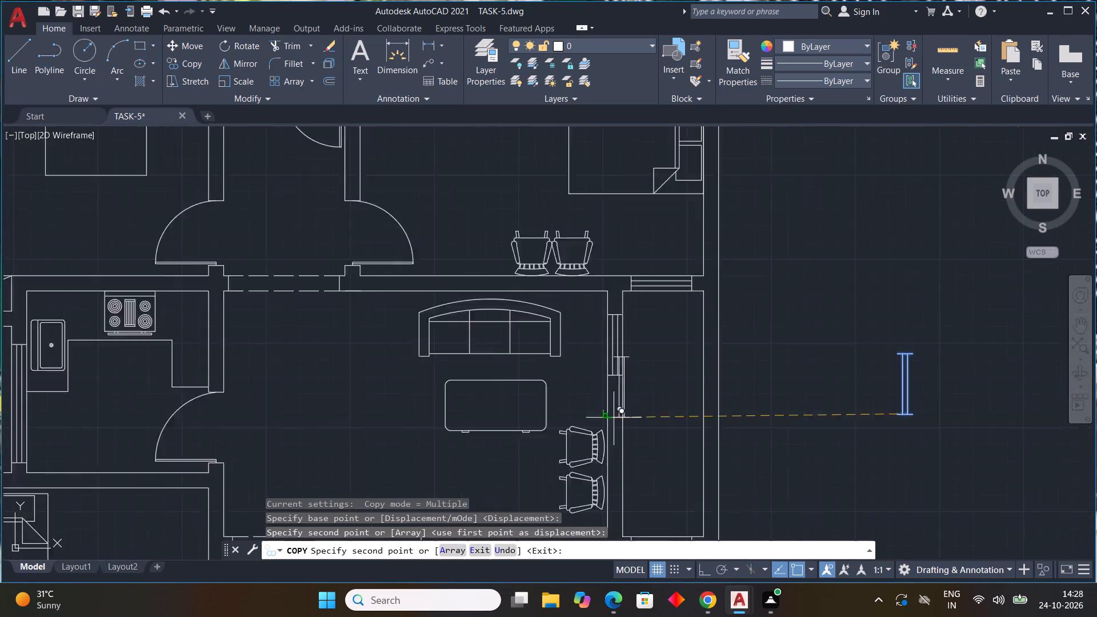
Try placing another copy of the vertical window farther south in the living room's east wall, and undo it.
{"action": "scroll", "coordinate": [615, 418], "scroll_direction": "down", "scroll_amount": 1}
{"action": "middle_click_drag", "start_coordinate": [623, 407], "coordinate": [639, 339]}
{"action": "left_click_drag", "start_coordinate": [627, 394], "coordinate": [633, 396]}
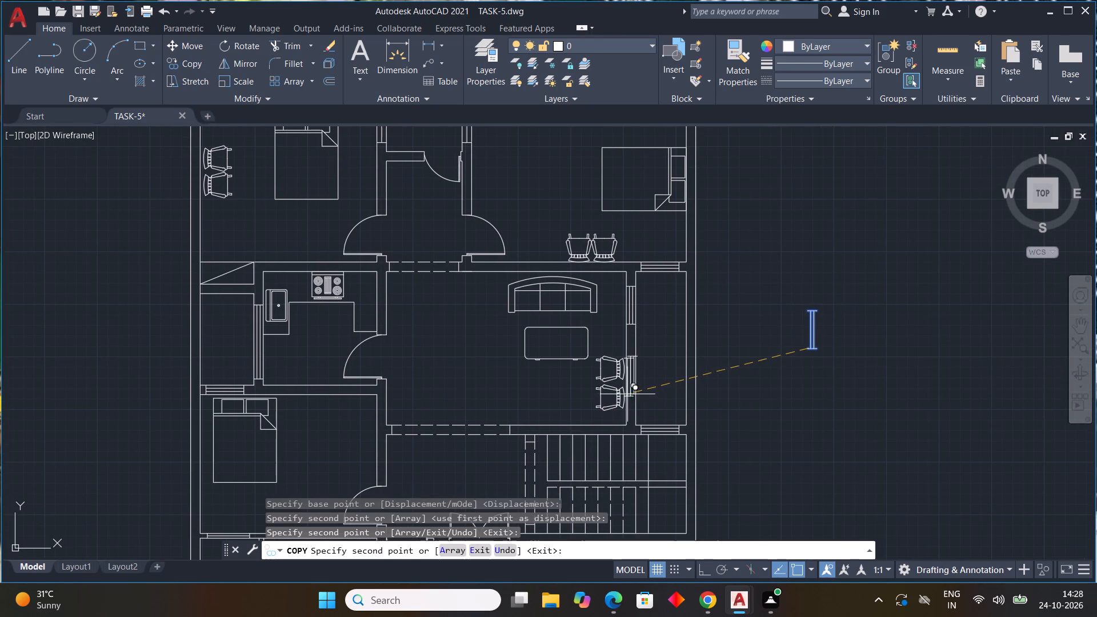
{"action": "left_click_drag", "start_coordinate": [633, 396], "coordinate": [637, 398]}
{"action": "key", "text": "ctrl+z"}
Place a second copy of the vertical window in the living room's east wall, beside the two chairs.
{"action": "scroll", "coordinate": [619, 396], "scroll_direction": "down", "scroll_amount": 3}
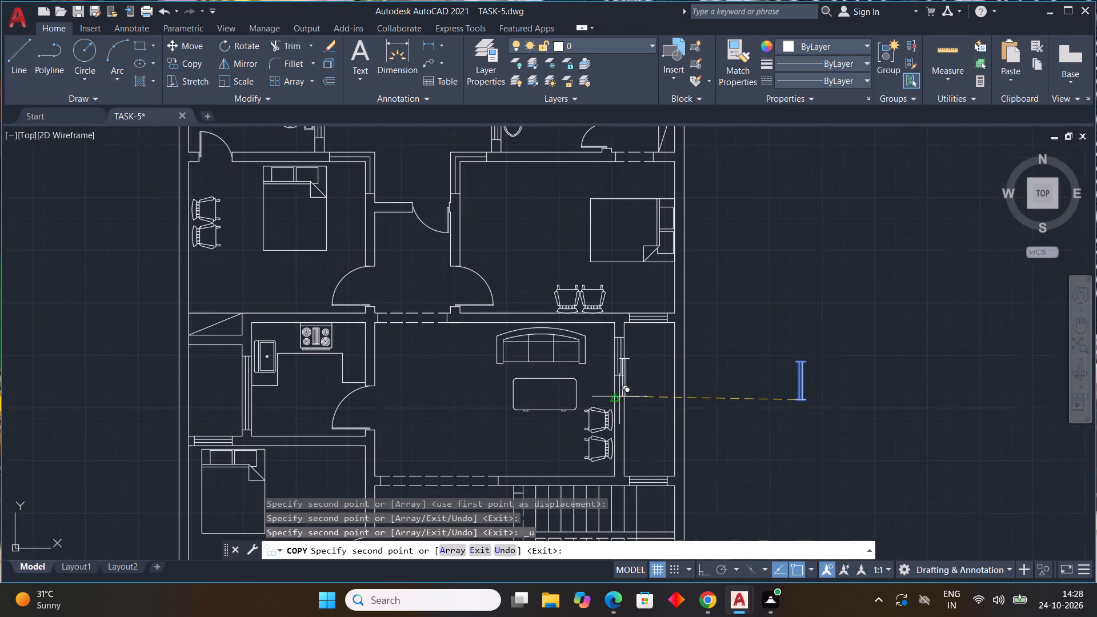
{"action": "scroll", "coordinate": [628, 453], "scroll_direction": "up", "scroll_amount": 3}
{"action": "left_click", "coordinate": [575, 432]}
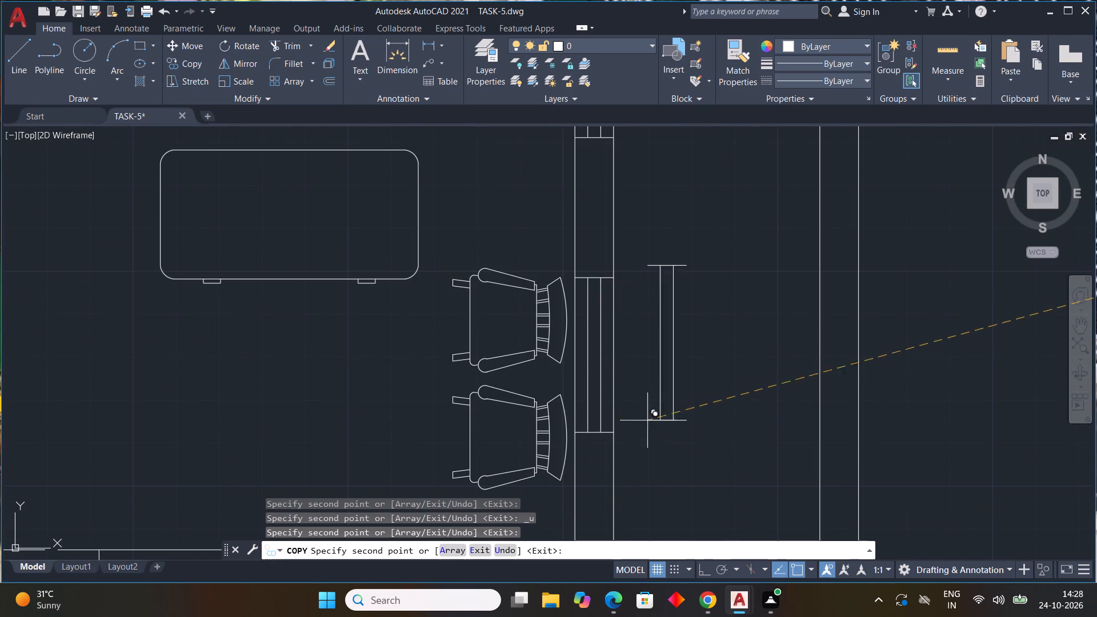
{"action": "scroll", "coordinate": [696, 416], "scroll_direction": "down", "scroll_amount": 4}
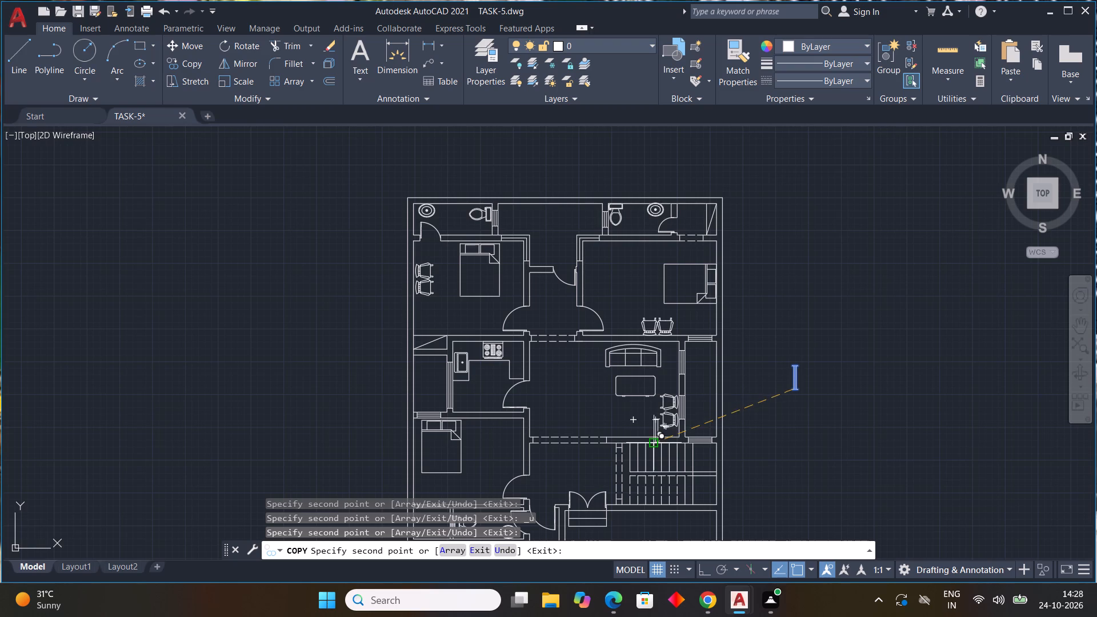
{"action": "middle_click_drag", "start_coordinate": [653, 429], "coordinate": [642, 336]}
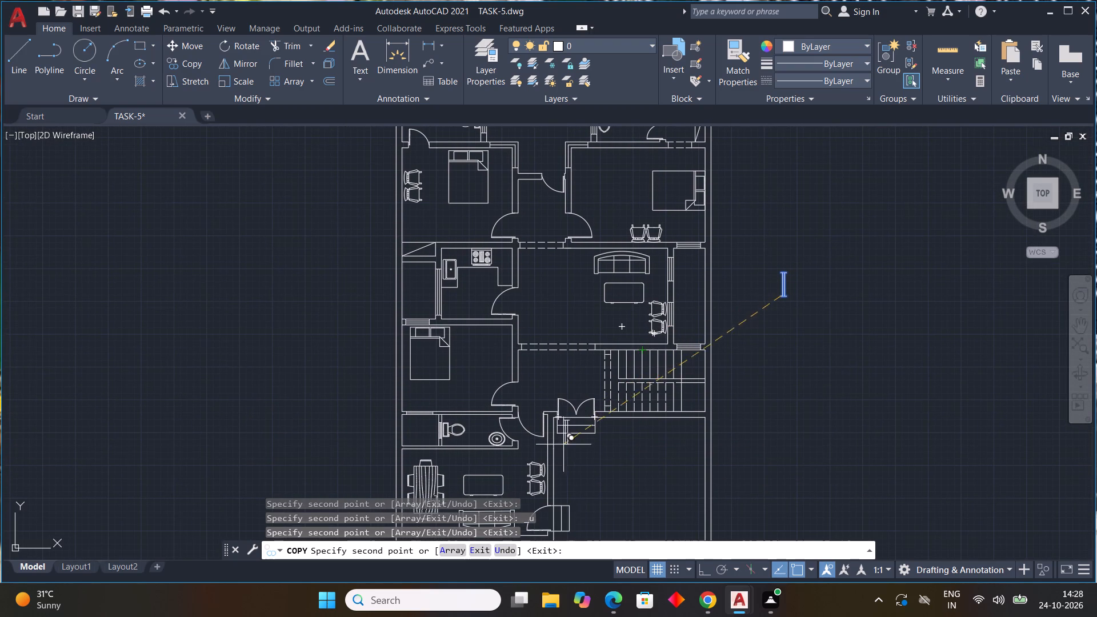
{"action": "middle_click_drag", "start_coordinate": [620, 467], "coordinate": [594, 384]}
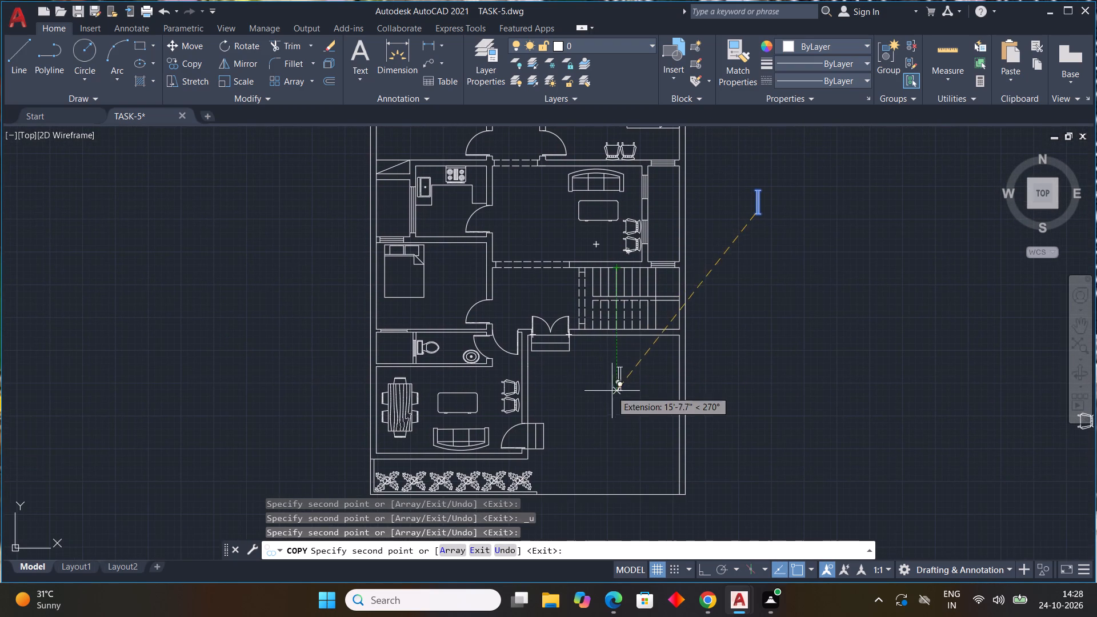
{"action": "key", "text": "Escape"}
With Ortho on, draw a shallow window outline on the staircase's south wall, about 2.6" deep and 4'-3" long, starting from the south face.
{"action": "scroll", "coordinate": [626, 354], "scroll_direction": "up", "scroll_amount": 1}
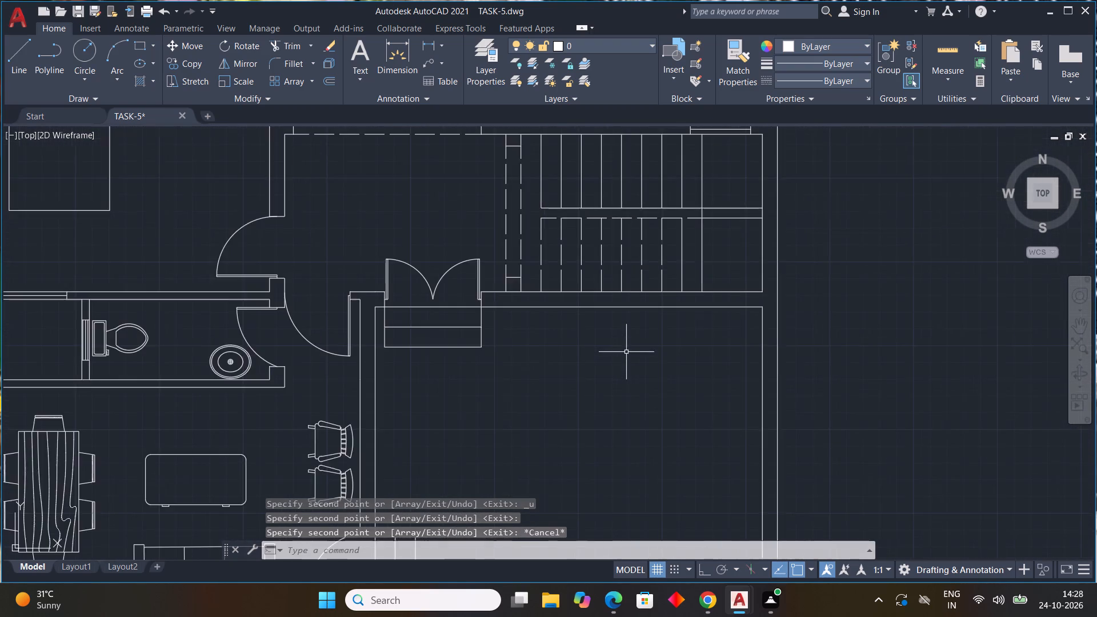
{"action": "scroll", "coordinate": [626, 351], "scroll_direction": "up", "scroll_amount": 2}
{"action": "key", "text": "l"}
{"action": "key", "text": "space"}
{"action": "scroll", "coordinate": [556, 283], "scroll_direction": "up", "scroll_amount": 1}
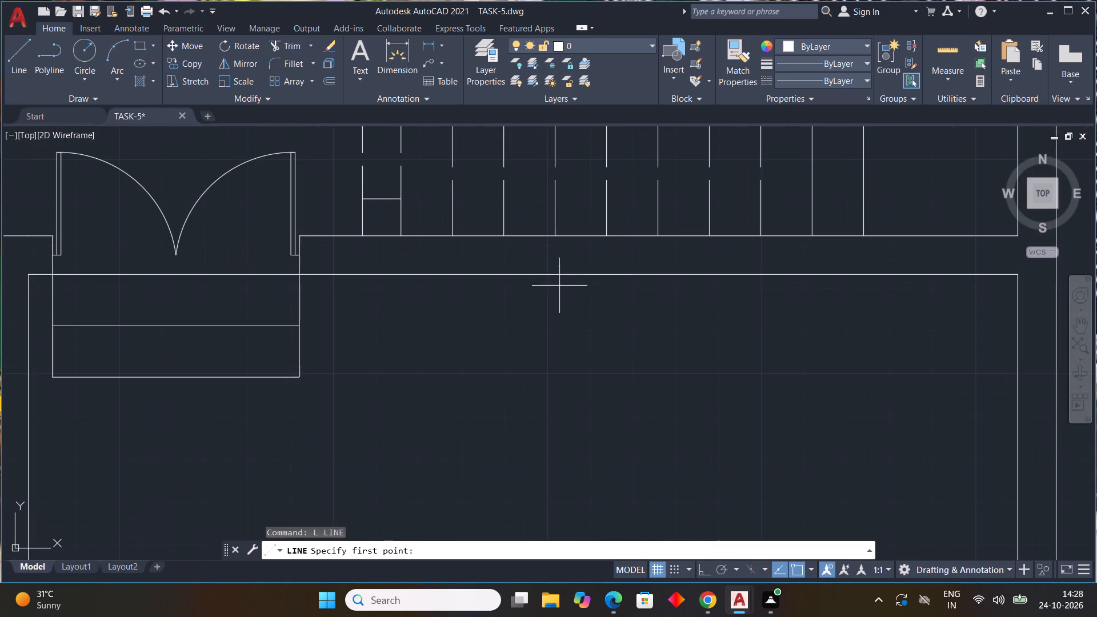
{"action": "middle_click_drag", "start_coordinate": [556, 306], "coordinate": [489, 378]}
{"action": "left_click", "coordinate": [489, 347]}
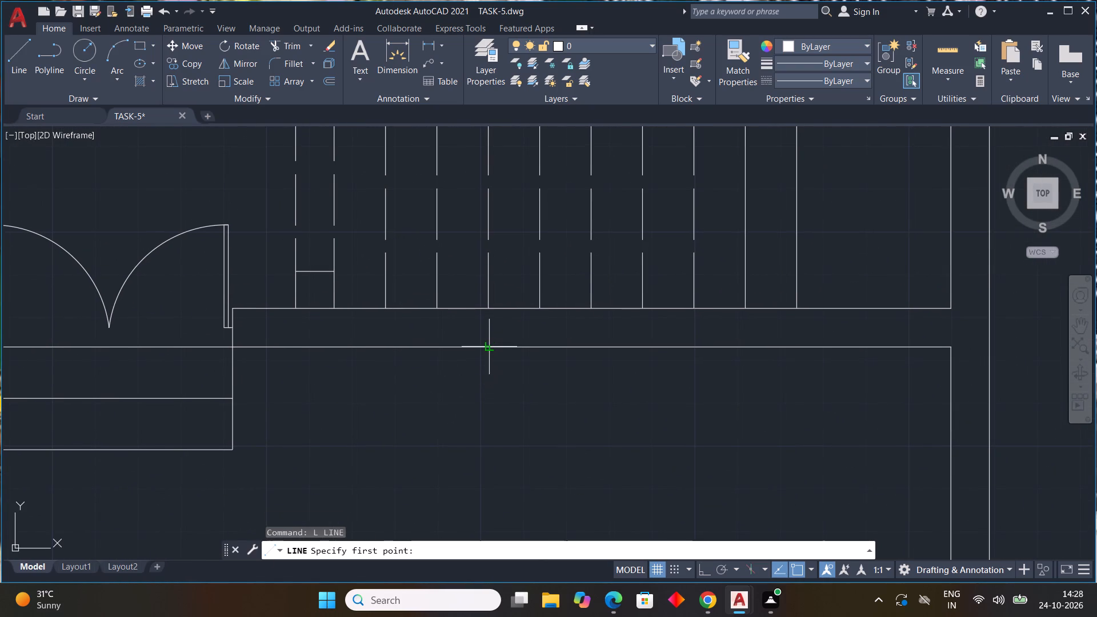
{"action": "left_click", "coordinate": [489, 335]}
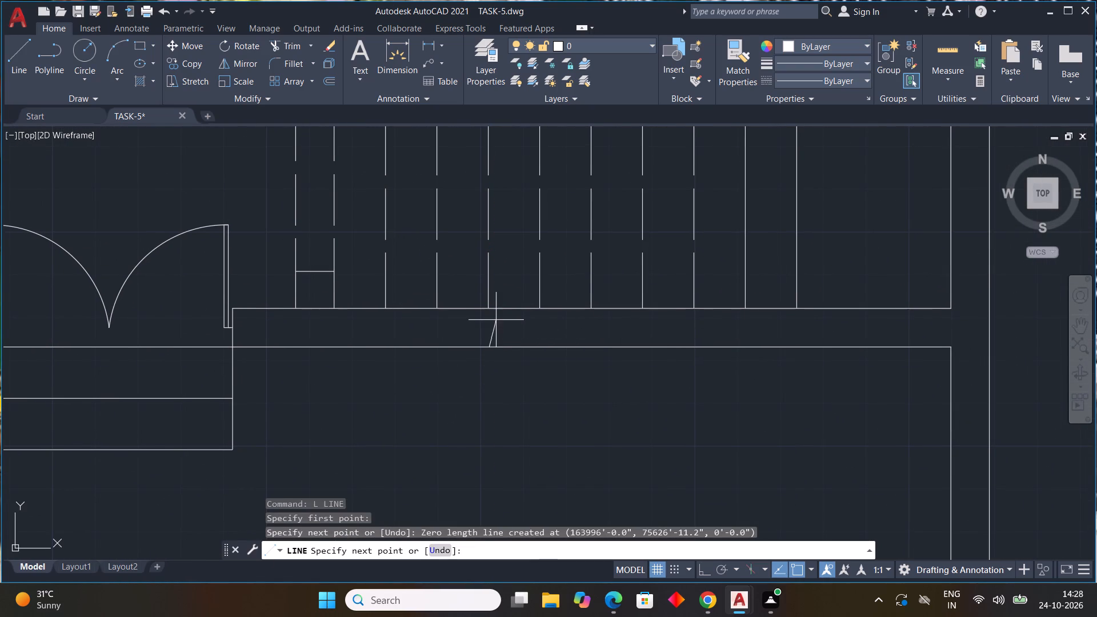
{"action": "scroll", "coordinate": [507, 321], "scroll_direction": "up", "scroll_amount": 4}
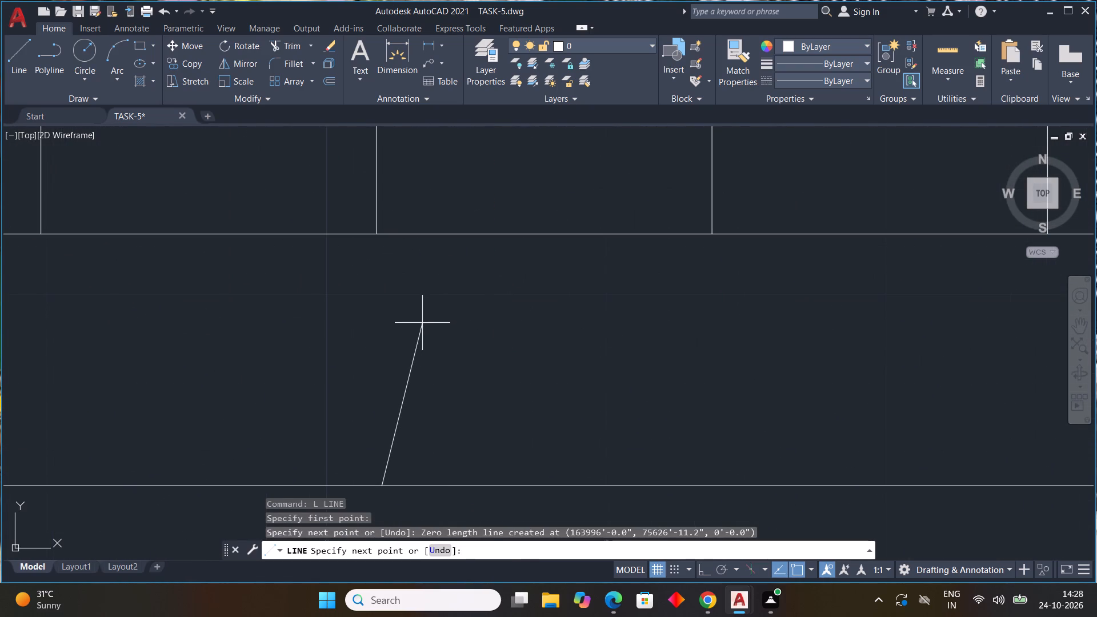
{"action": "key", "text": "F8"}
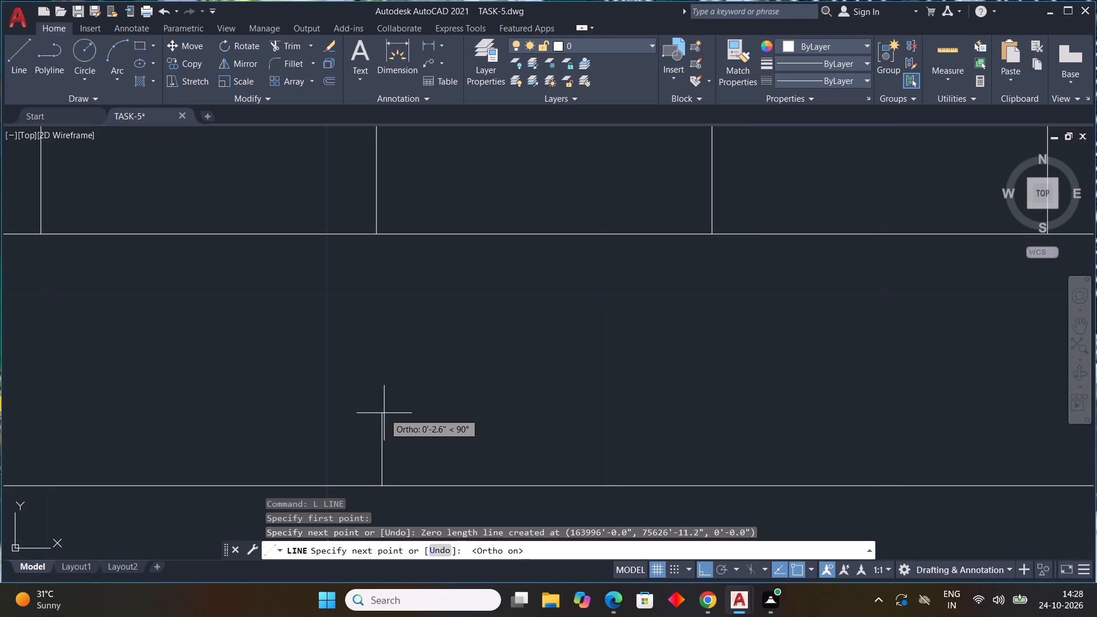
{"action": "left_click", "coordinate": [384, 413]}
{"action": "scroll", "coordinate": [626, 399], "scroll_direction": "down", "scroll_amount": 3}
{"action": "middle_click_drag", "start_coordinate": [738, 405], "coordinate": [571, 389]}
{"action": "scroll", "coordinate": [642, 396], "scroll_direction": "down", "scroll_amount": 2}
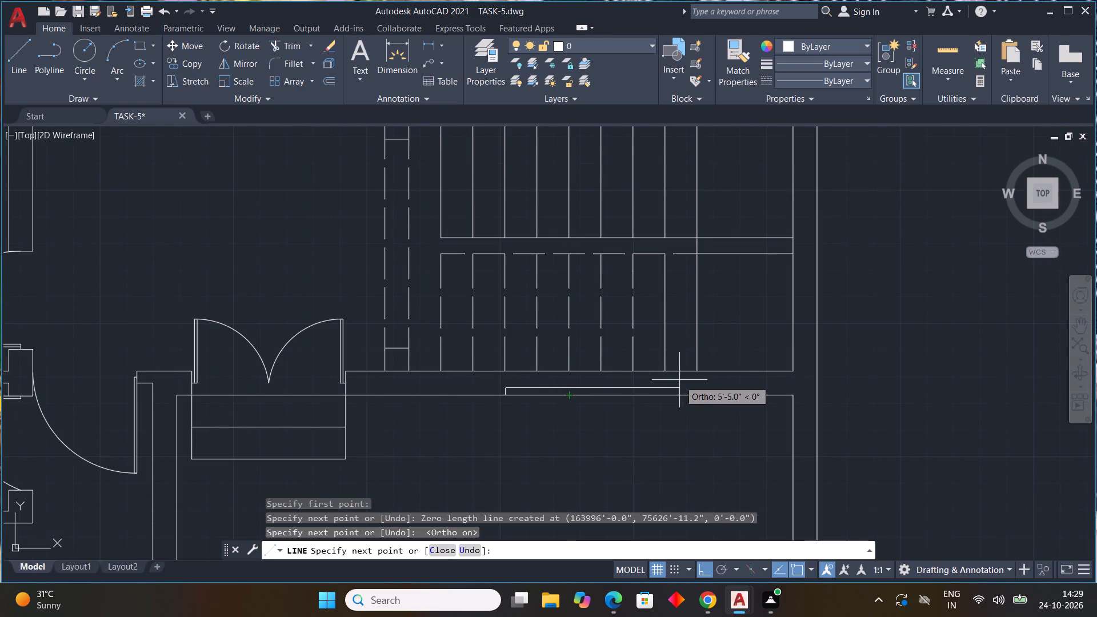
{"action": "scroll", "coordinate": [624, 392], "scroll_direction": "up", "scroll_amount": 1}
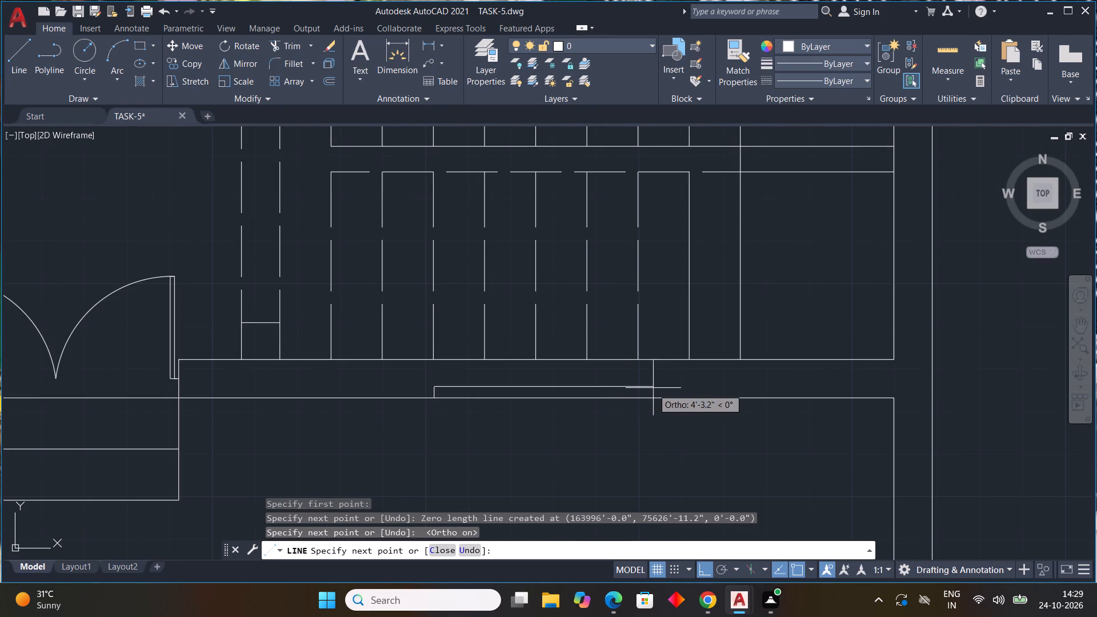
{"action": "left_click", "coordinate": [657, 388]}
{"action": "left_click_drag", "start_coordinate": [656, 394], "coordinate": [666, 394]}
{"action": "key", "text": "Escape"}
{"action": "scroll", "coordinate": [714, 390], "scroll_direction": "down", "scroll_amount": 3}
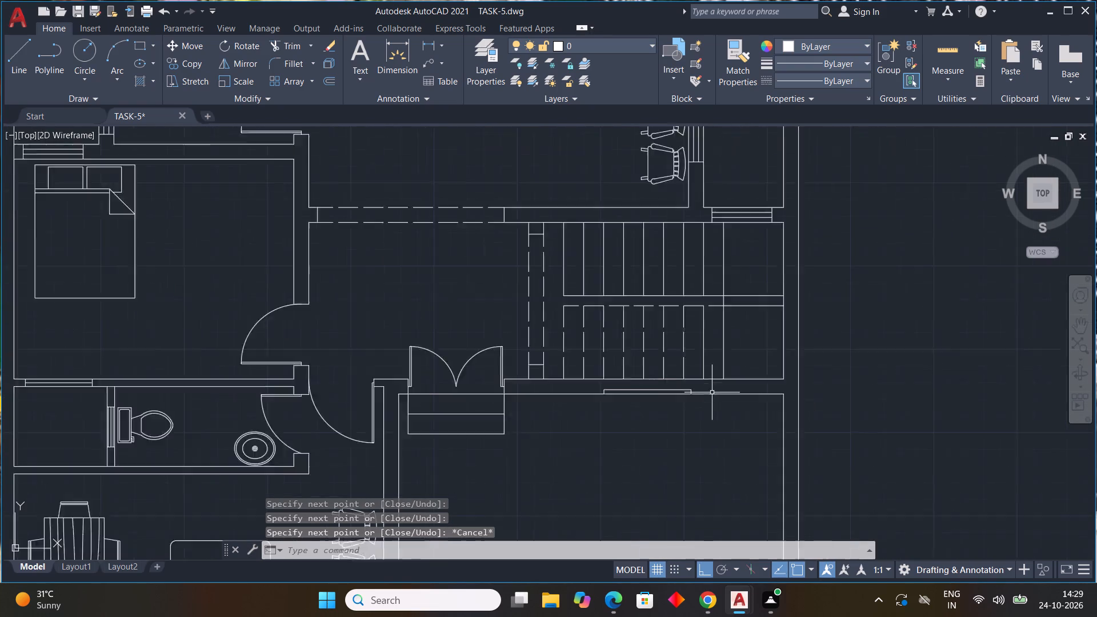
Delete all the loose source furniture and fixture blocks and the spare window east of the floor plan.
{"action": "middle_click_drag", "start_coordinate": [673, 418], "coordinate": [659, 410]}
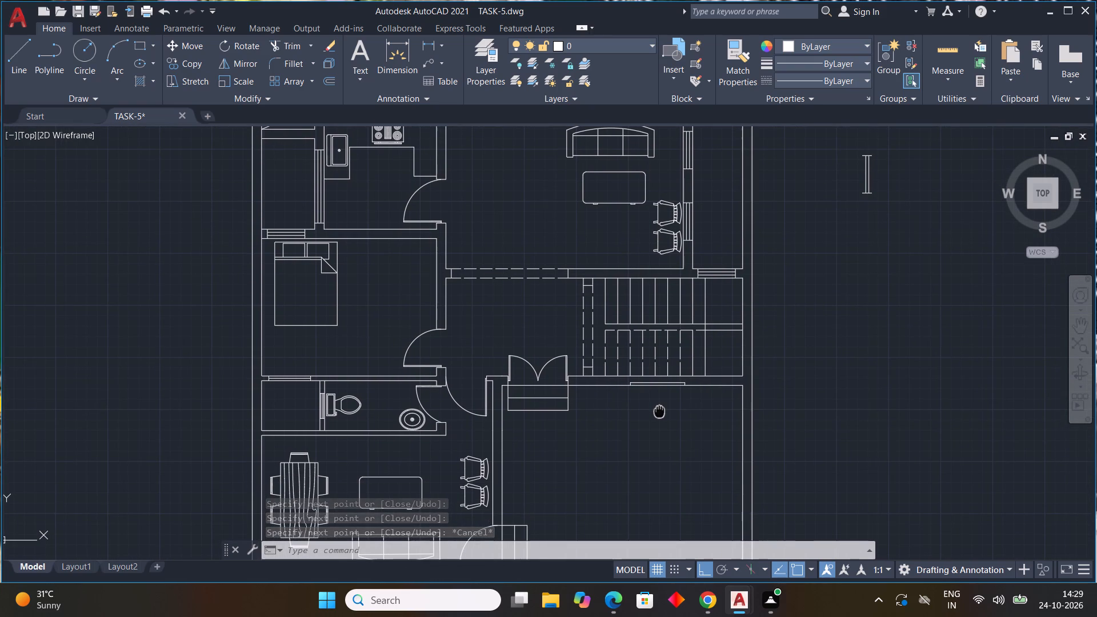
{"action": "middle_click_drag", "start_coordinate": [659, 410], "coordinate": [659, 411]}
{"action": "scroll", "coordinate": [657, 419], "scroll_direction": "down", "scroll_amount": 1}
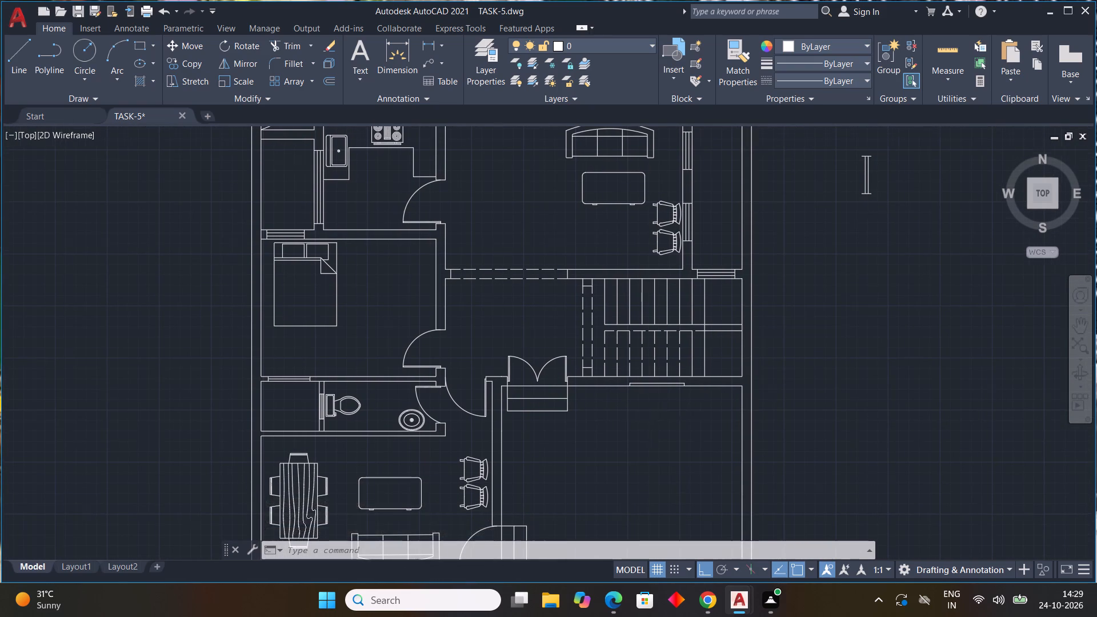
{"action": "scroll", "coordinate": [657, 419], "scroll_direction": "down", "scroll_amount": 1}
{"action": "middle_click_drag", "start_coordinate": [672, 443], "coordinate": [589, 410]}
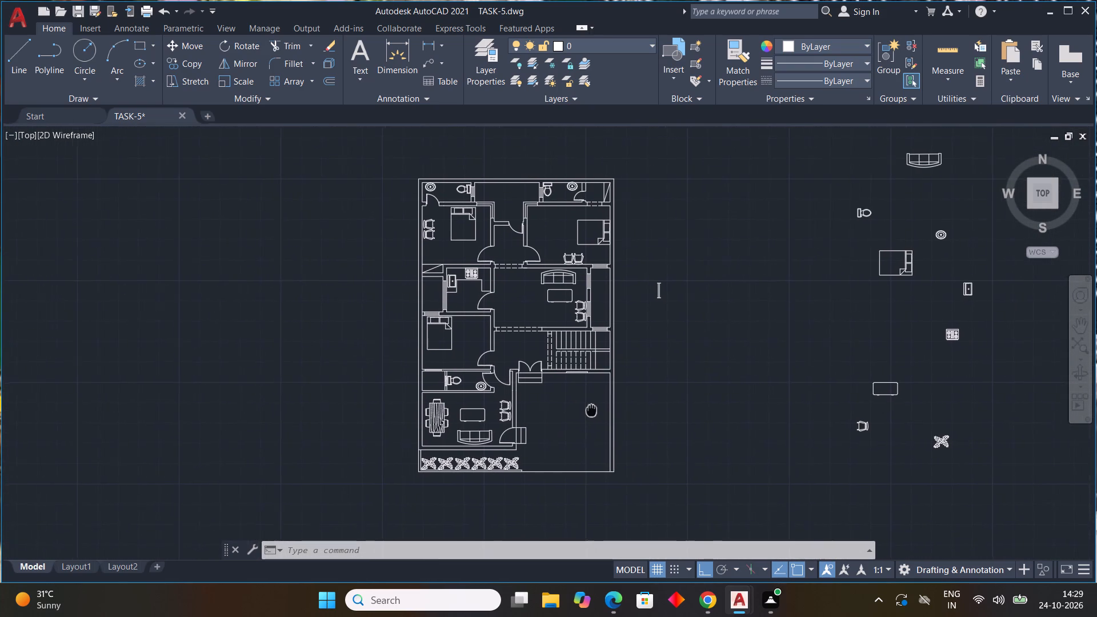
{"action": "middle_click_drag", "start_coordinate": [589, 410], "coordinate": [559, 398]}
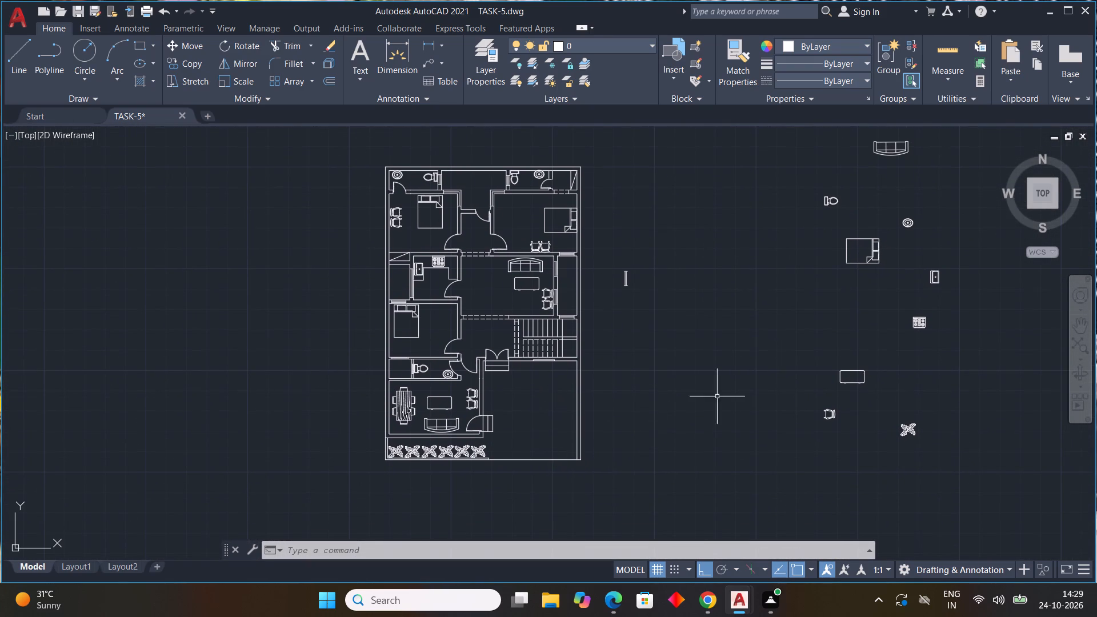
{"action": "middle_click_drag", "start_coordinate": [745, 392], "coordinate": [687, 444]}
{"action": "scroll", "coordinate": [687, 444], "scroll_direction": "down", "scroll_amount": 1}
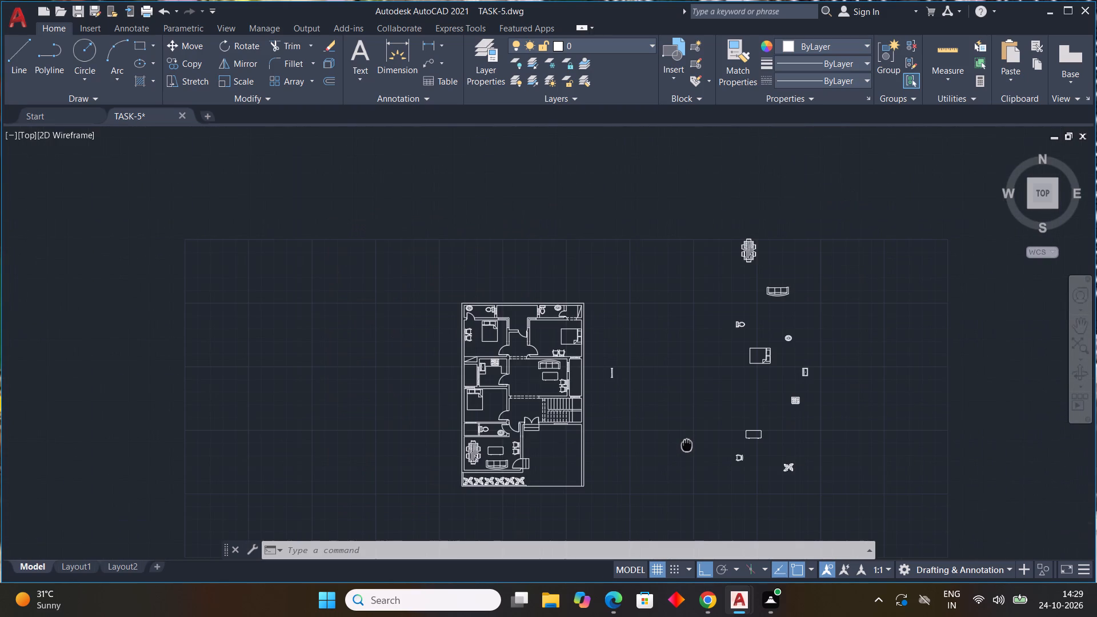
{"action": "middle_click_drag", "start_coordinate": [687, 444], "coordinate": [687, 436]}
{"action": "left_click", "coordinate": [888, 205]}
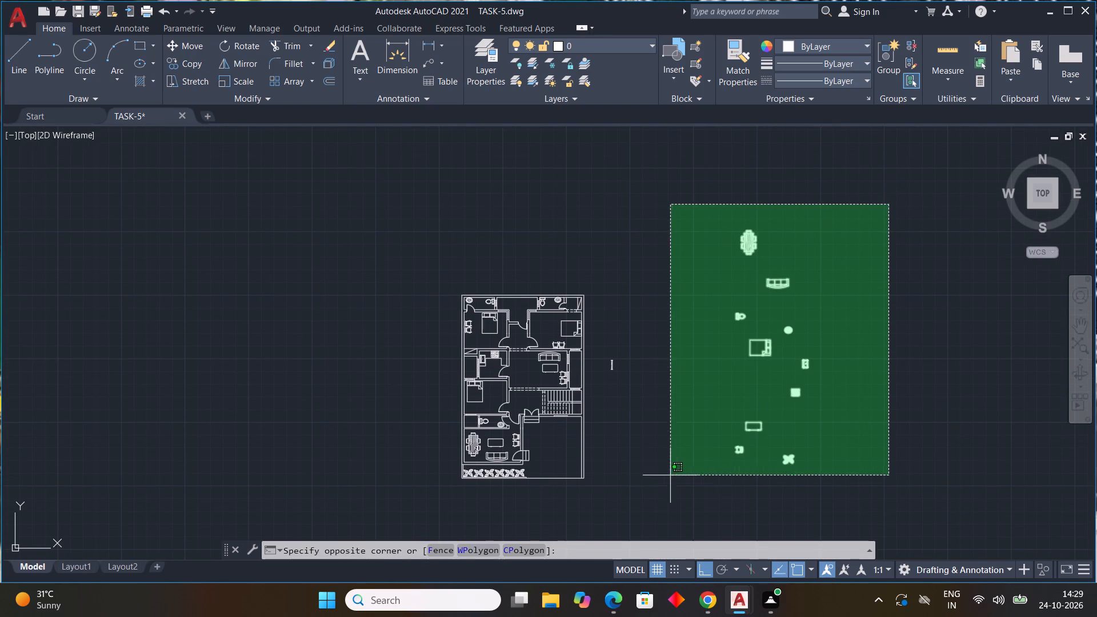
{"action": "left_click_drag", "start_coordinate": [596, 485], "coordinate": [603, 483]}
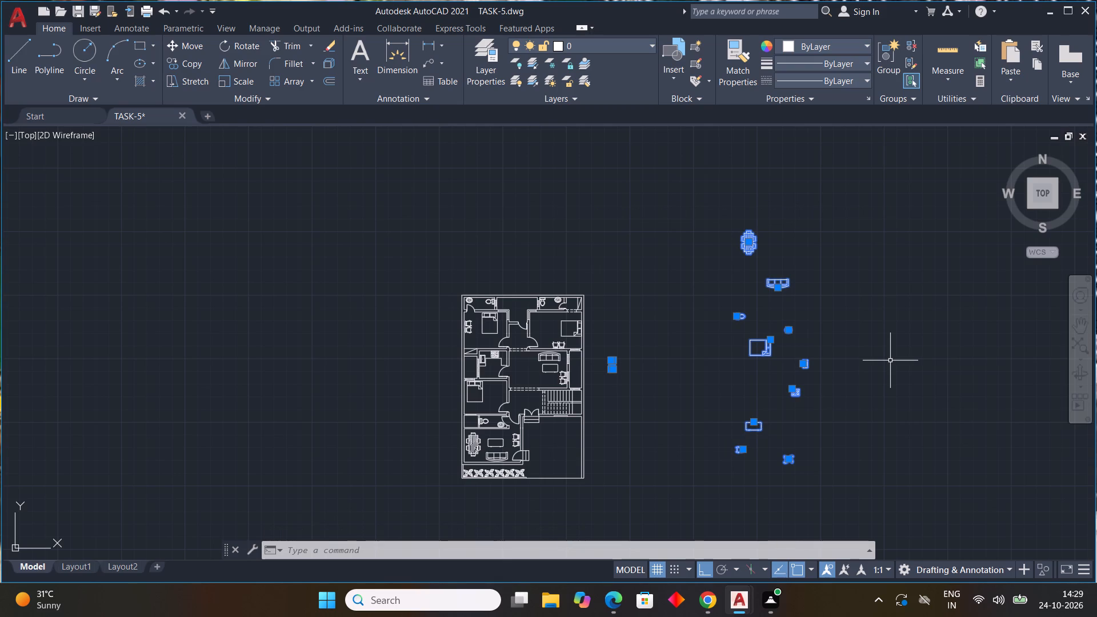
{"action": "key", "text": "Delete"}
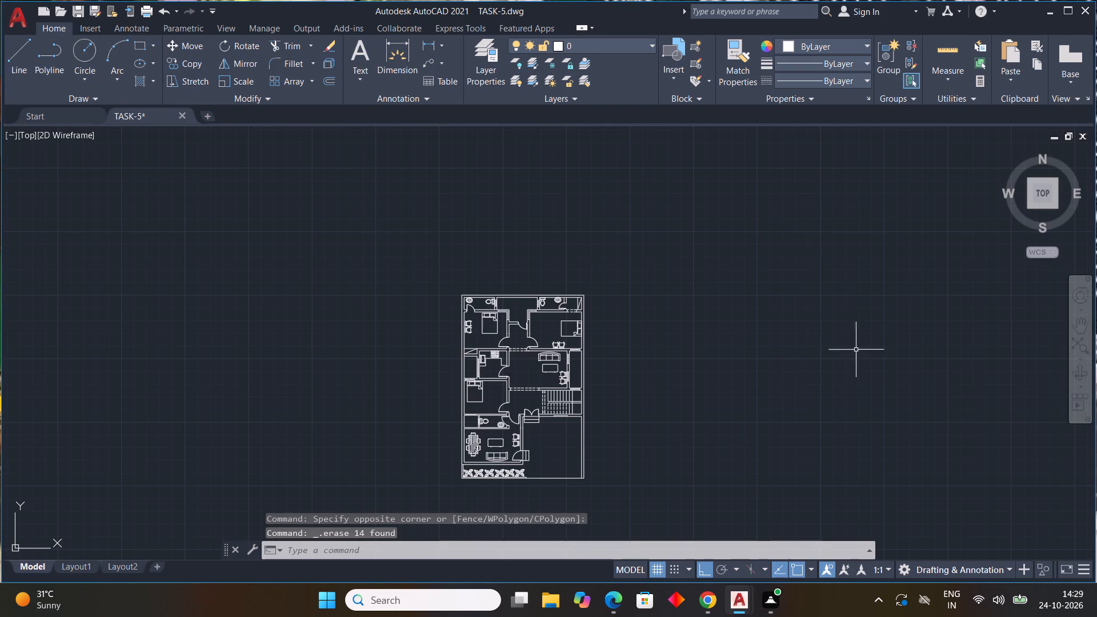
Add a multiline text label in the northwest bathroom, between basin and toilet, reading BATH with 10'0"X4'0" two lines below.
{"action": "left_click", "coordinate": [354, 50]}
{"action": "scroll", "coordinate": [472, 309], "scroll_direction": "up", "scroll_amount": 4}
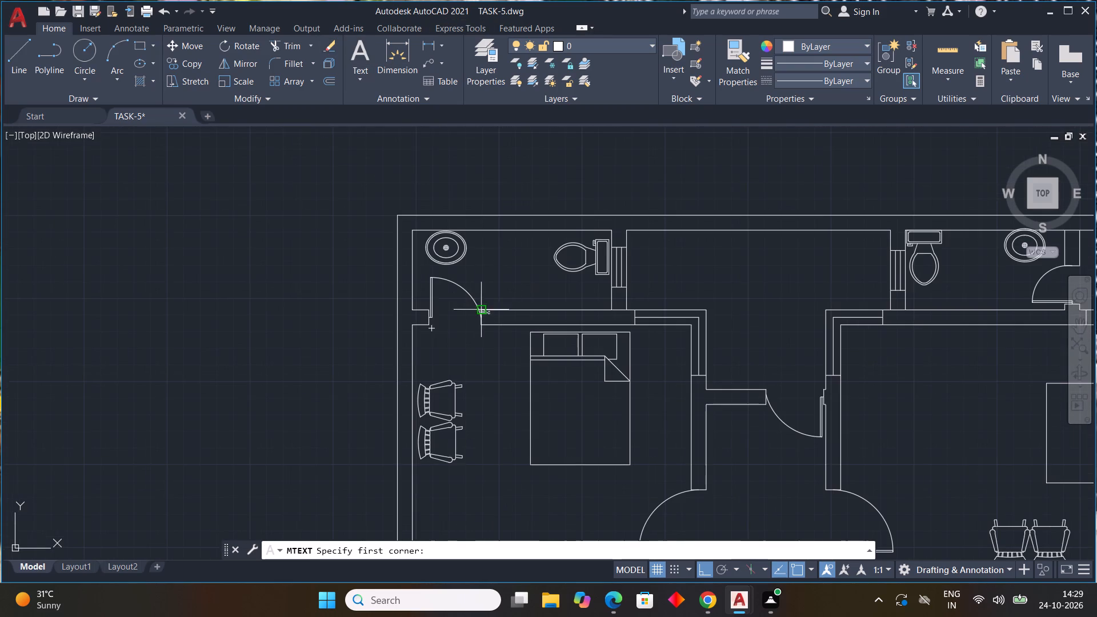
{"action": "left_click", "coordinate": [479, 248]}
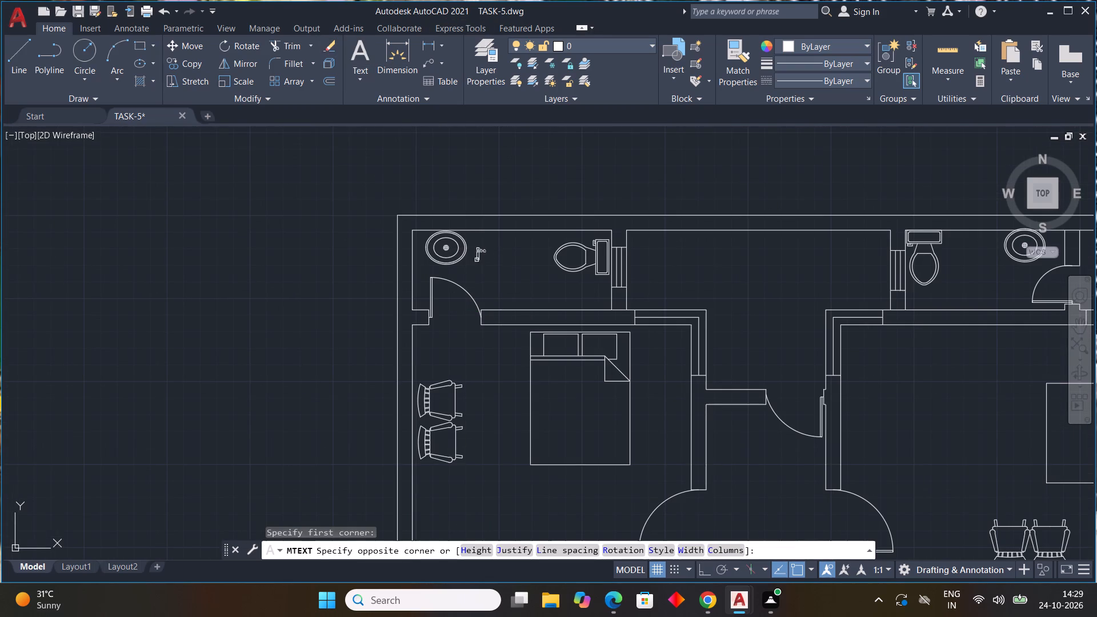
{"action": "left_click", "coordinate": [572, 298]}
{"action": "type", "text": "BATH"}
{"action": "key", "text": "Return"}
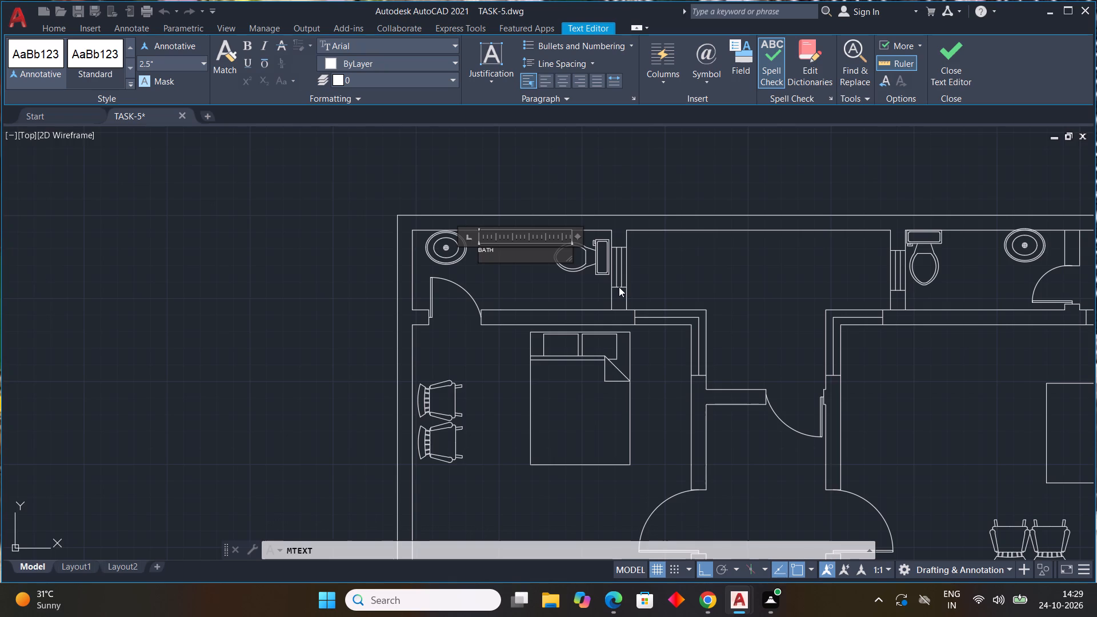
{"action": "key", "text": "Return"}
{"action": "type", "text": "10'0\""}
{"action": "key", "text": "x"}
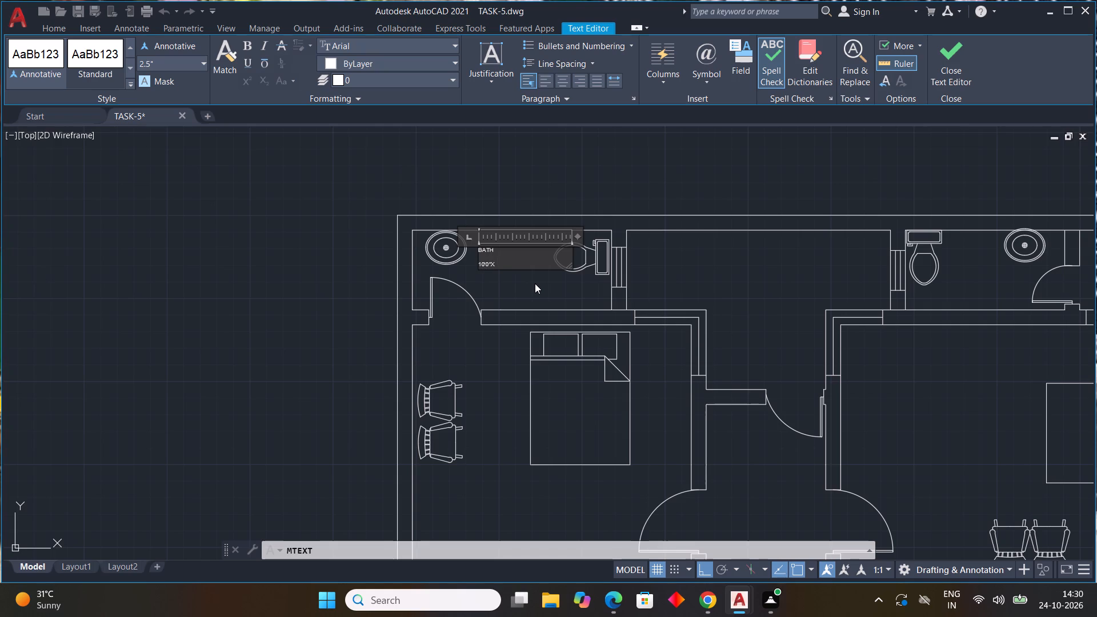
{"action": "type", "text": "4'0\""}
{"action": "left_click", "coordinate": [499, 283]}
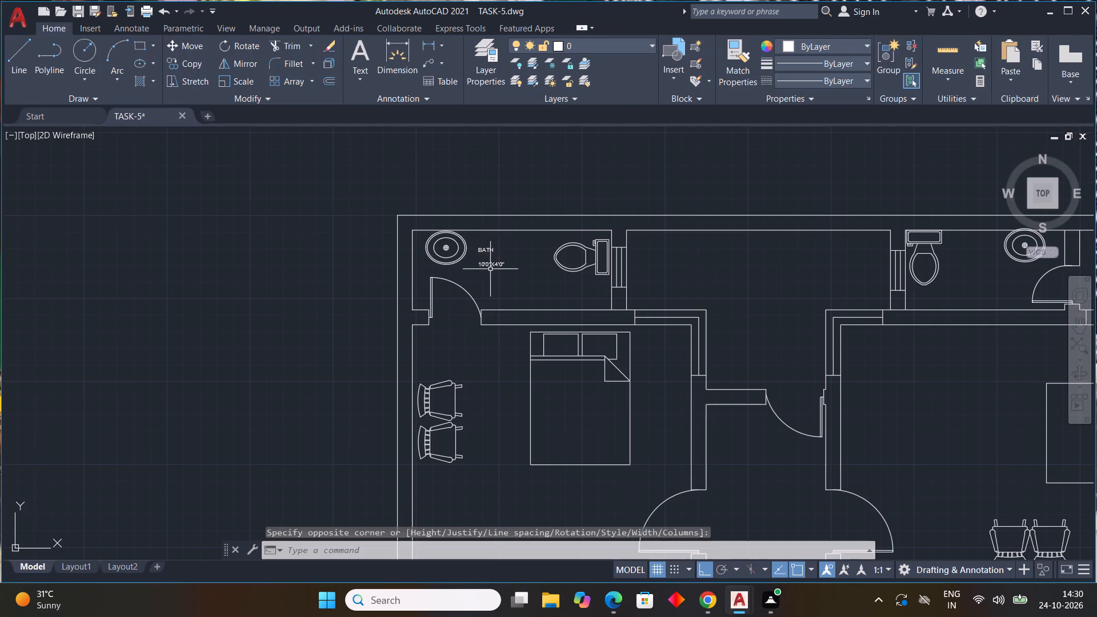
Set the bathroom label's text height to 9".
{"action": "left_click", "coordinate": [490, 266]}
{"action": "scroll", "coordinate": [366, 248], "scroll_direction": "up", "scroll_amount": 2}
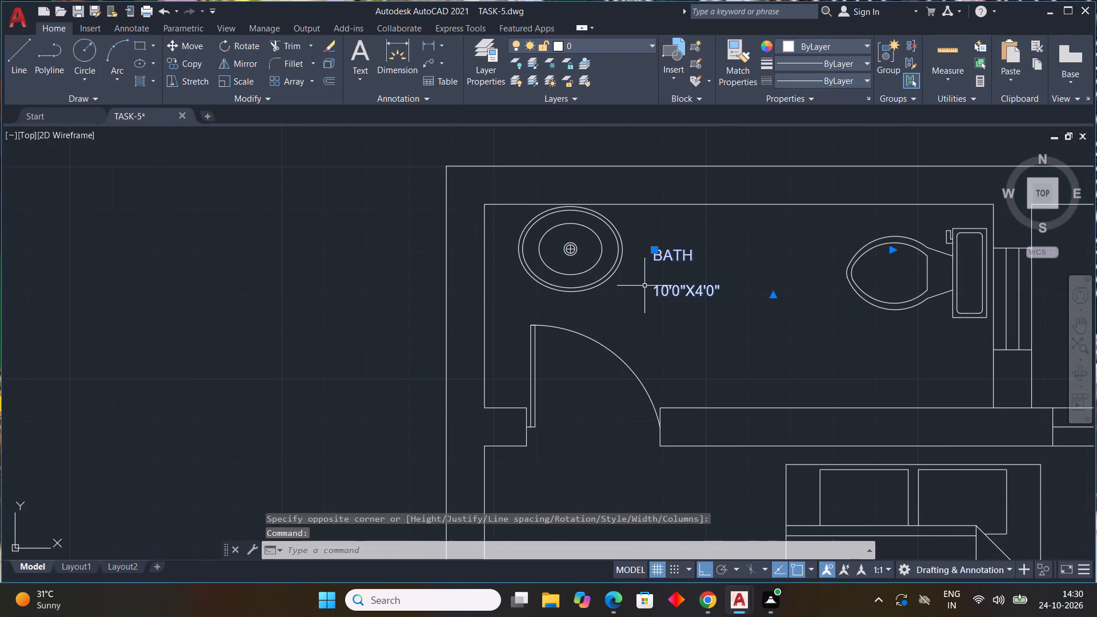
{"action": "right_click", "coordinate": [641, 285]}
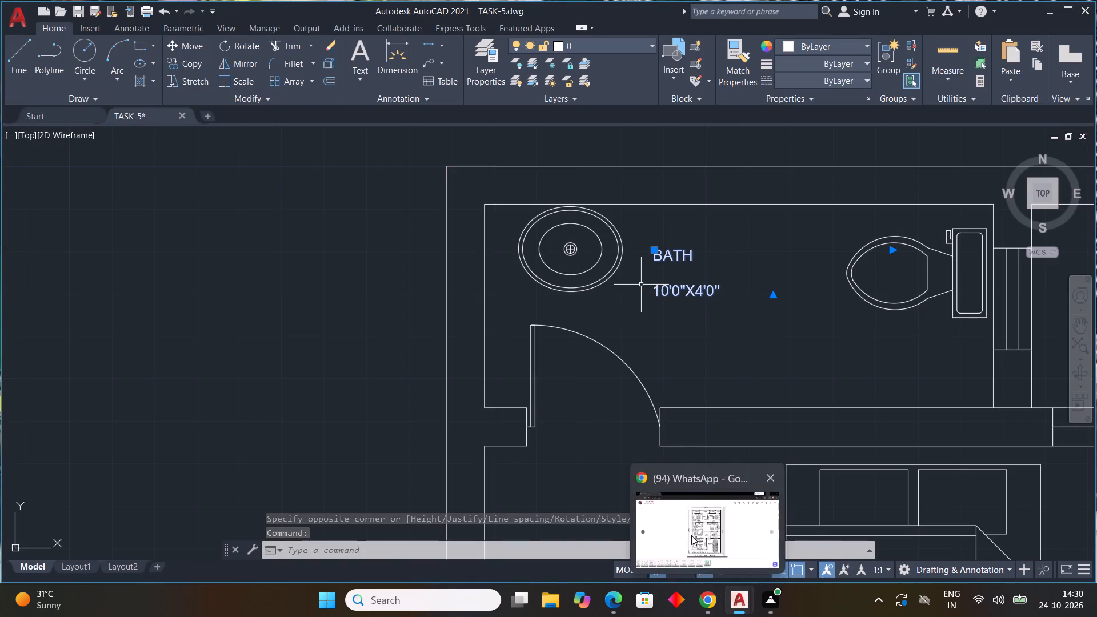
{"action": "right_click", "coordinate": [715, 347]}
{"action": "left_click", "coordinate": [799, 556]}
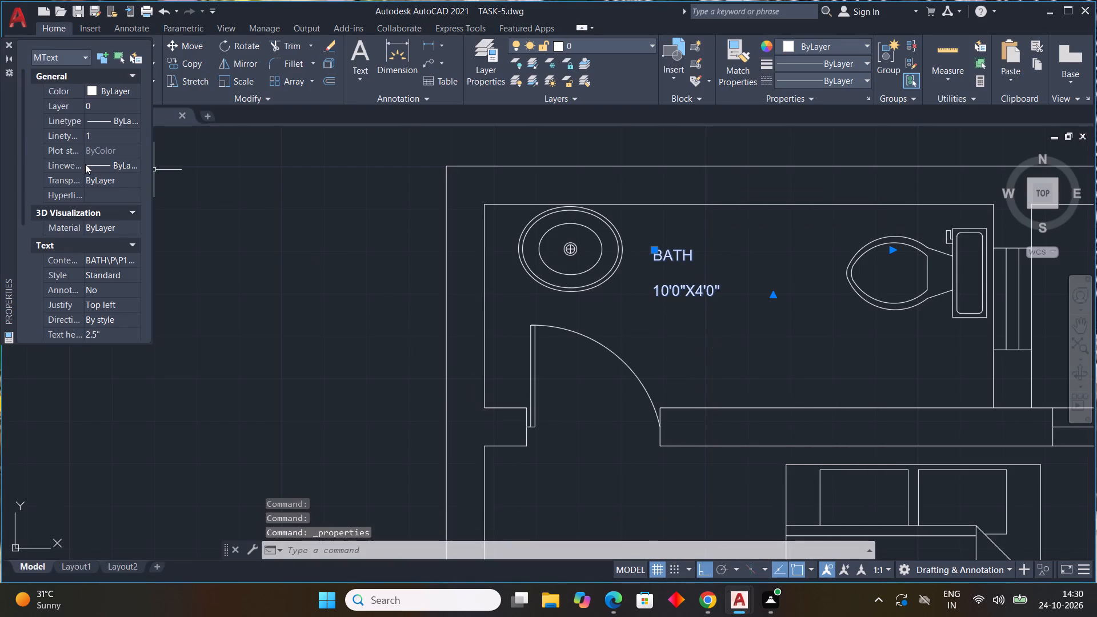
{"action": "scroll", "coordinate": [89, 175], "scroll_direction": "down", "scroll_amount": 2}
{"action": "left_click", "coordinate": [100, 207]}
{"action": "left_click_drag", "start_coordinate": [108, 207], "coordinate": [33, 195]}
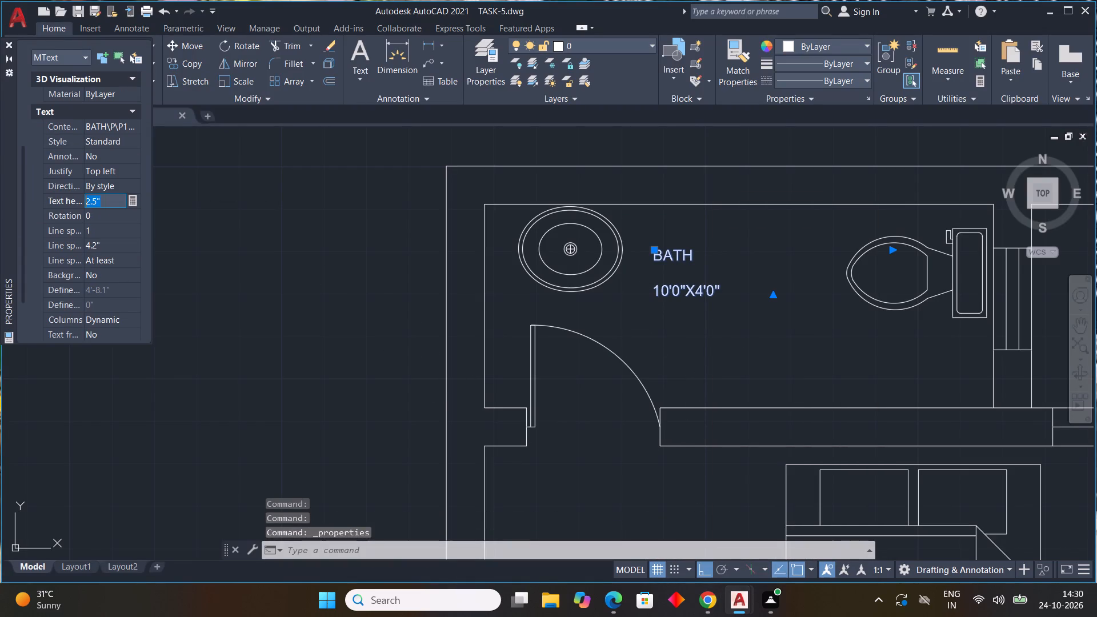
{"action": "type", "text": "9\""}
{"action": "key", "text": "Return"}
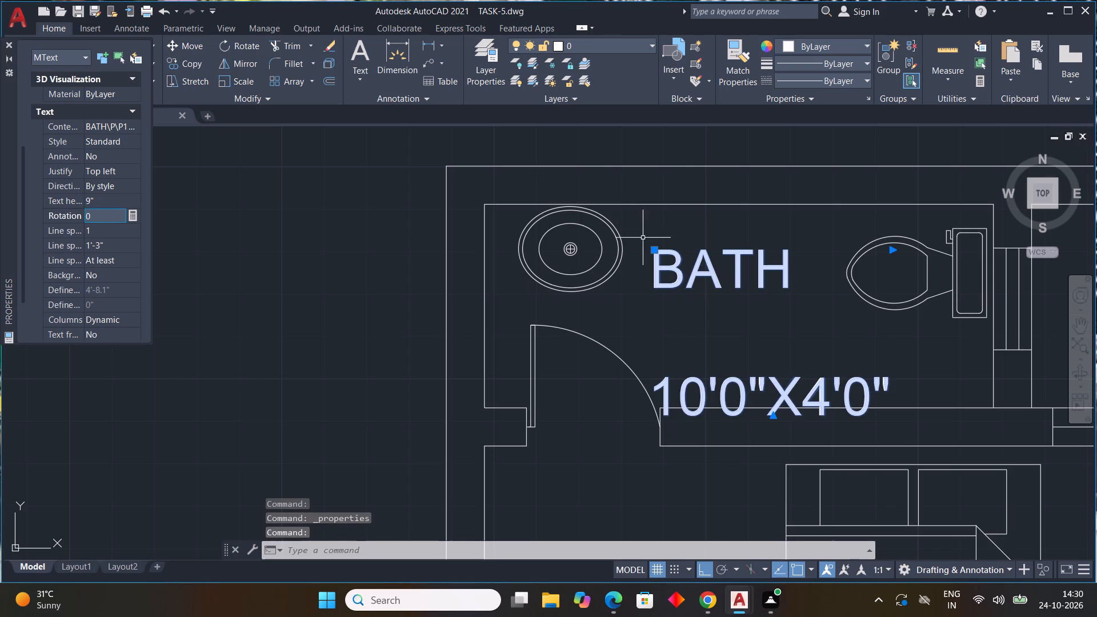
{"action": "scroll", "coordinate": [646, 242], "scroll_direction": "down", "scroll_amount": 2}
{"action": "key", "text": "Escape"}
Remove the blank line between BATH and 10'0"X4'0" in the bathroom label.
{"action": "double_click", "coordinate": [682, 247]}
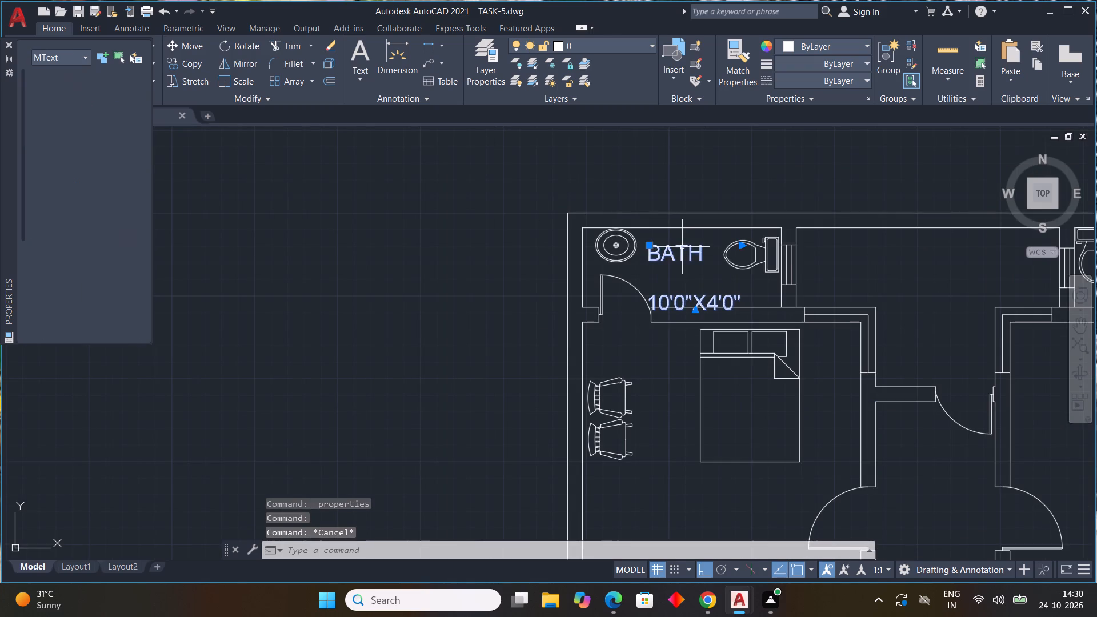
{"action": "left_click", "coordinate": [709, 255]}
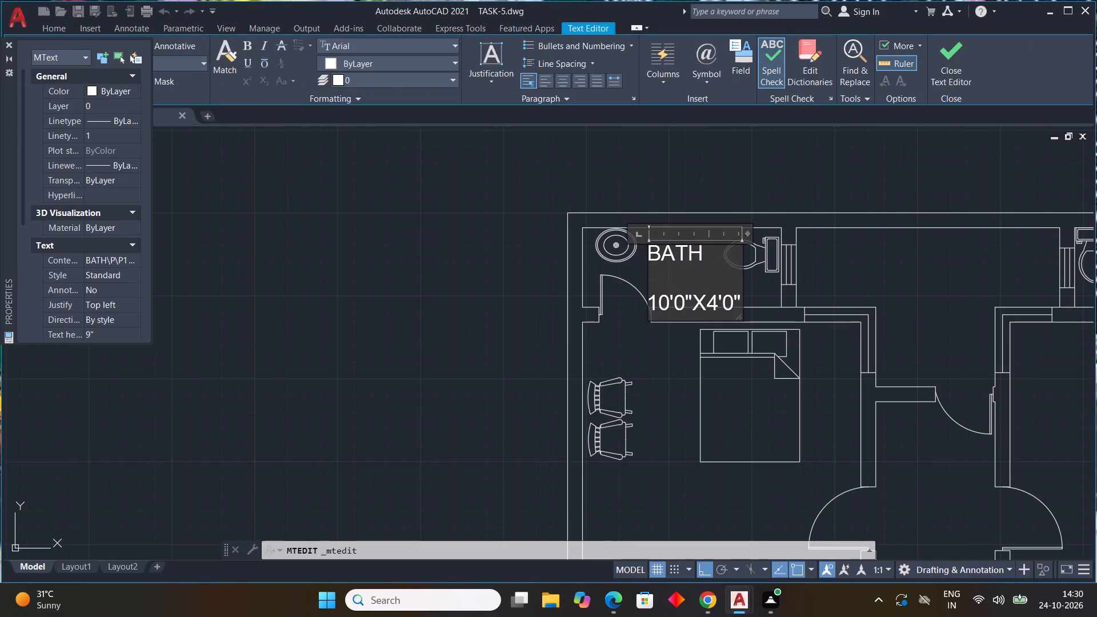
{"action": "left_click", "coordinate": [647, 301]}
{"action": "double_click", "coordinate": [676, 256]}
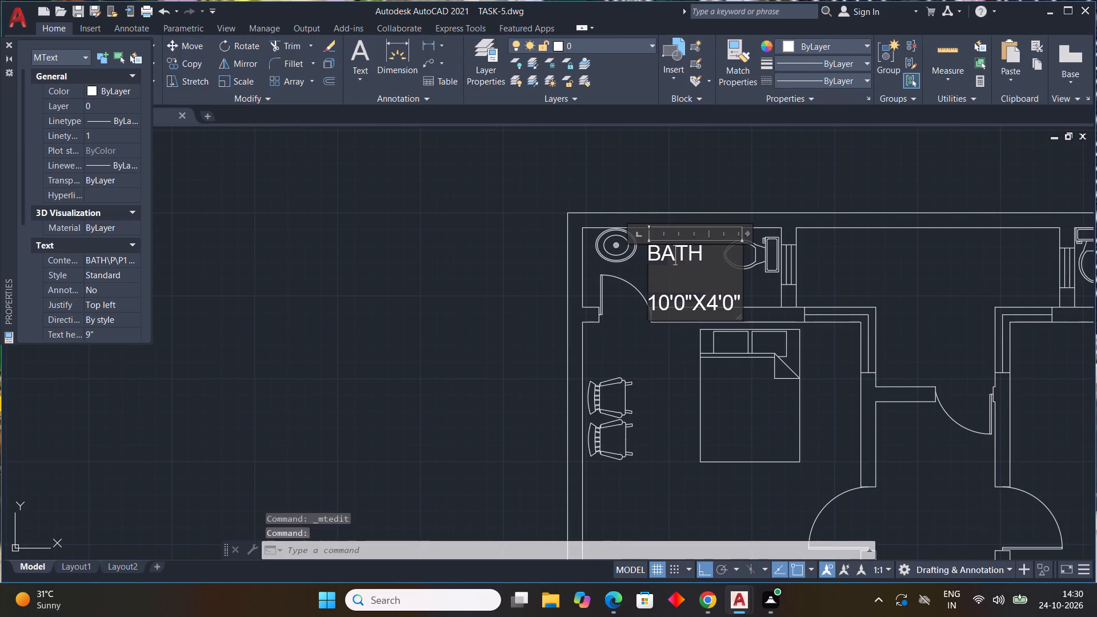
{"action": "left_click", "coordinate": [656, 301]}
{"action": "key", "text": "Left"}
{"action": "key", "text": "BackSpace"}
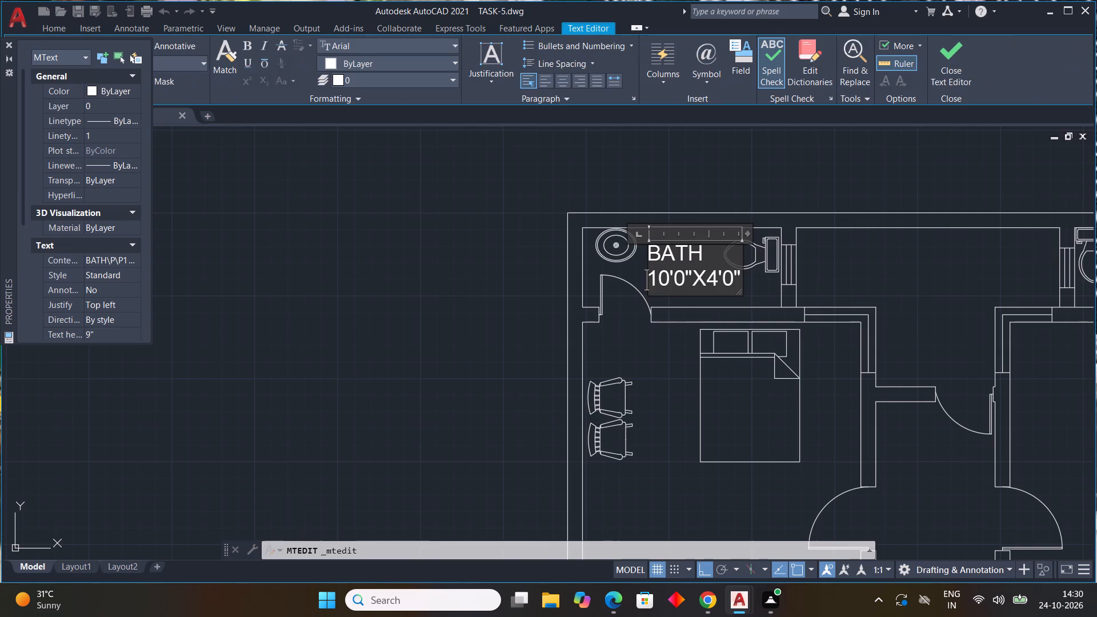
{"action": "left_click", "coordinate": [607, 332]}
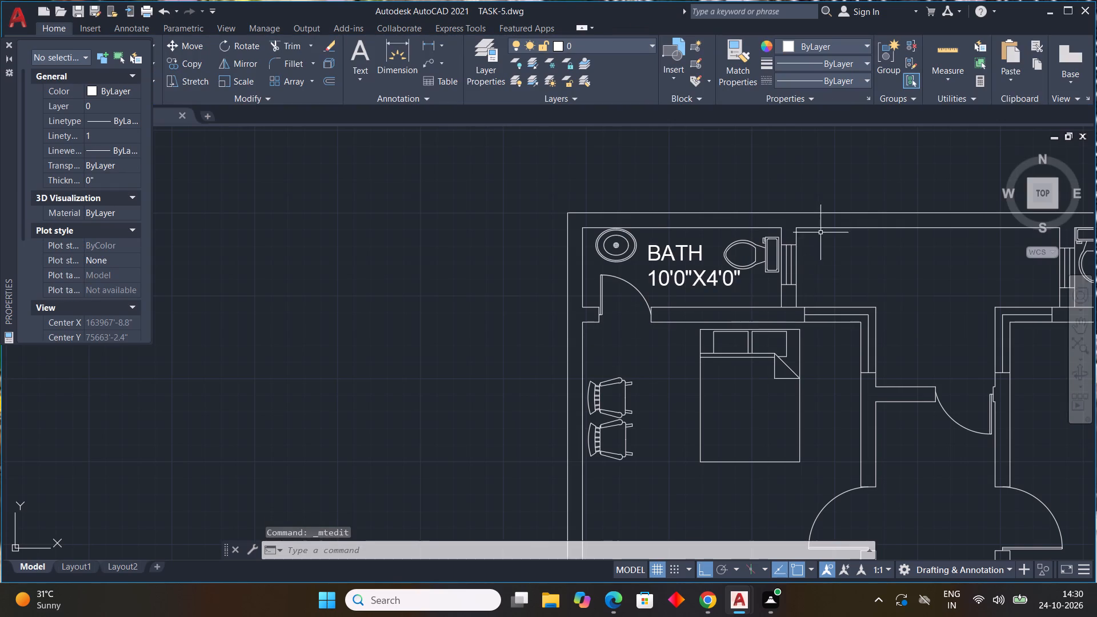
With Ortho off, copy the bathroom label into the north middle room, the northeast bathroom and the small space east of it.
{"action": "left_click", "coordinate": [718, 275]}
{"action": "type", "text": "CO"}
{"action": "key", "text": "space"}
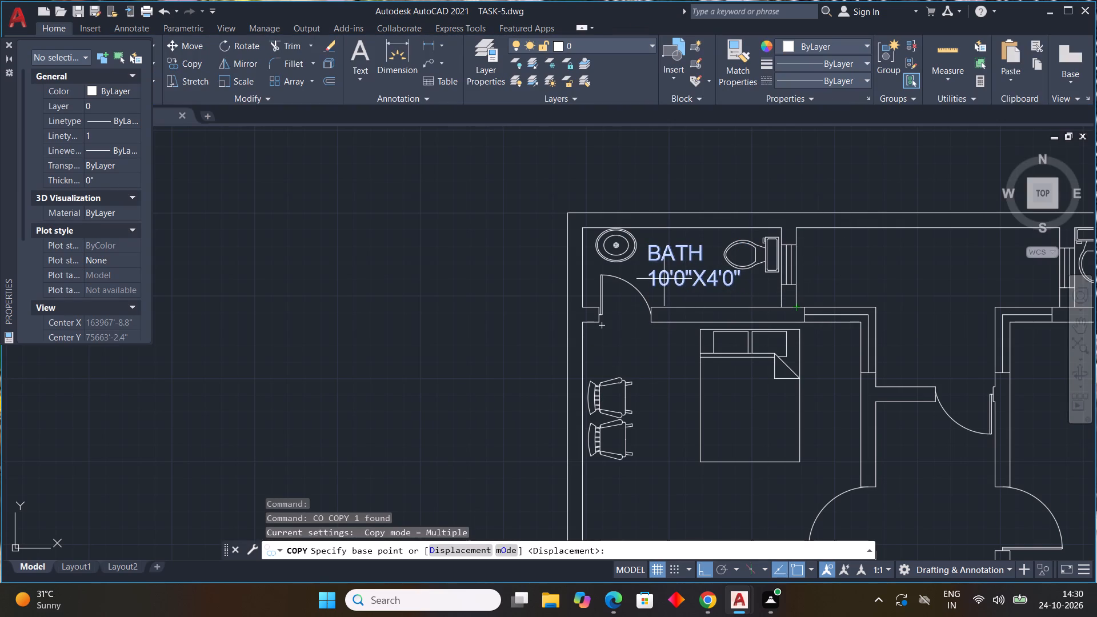
{"action": "left_click", "coordinate": [648, 284]}
{"action": "middle_click_drag", "start_coordinate": [838, 342], "coordinate": [650, 342]}
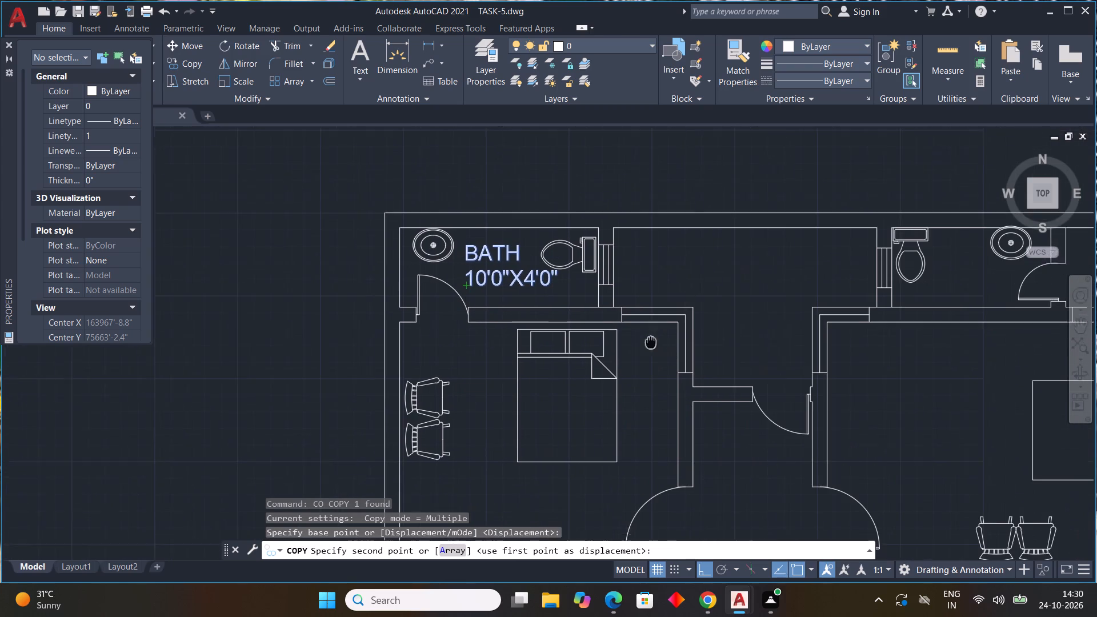
{"action": "middle_click_drag", "start_coordinate": [650, 342], "coordinate": [647, 342]}
{"action": "key", "text": "F8"}
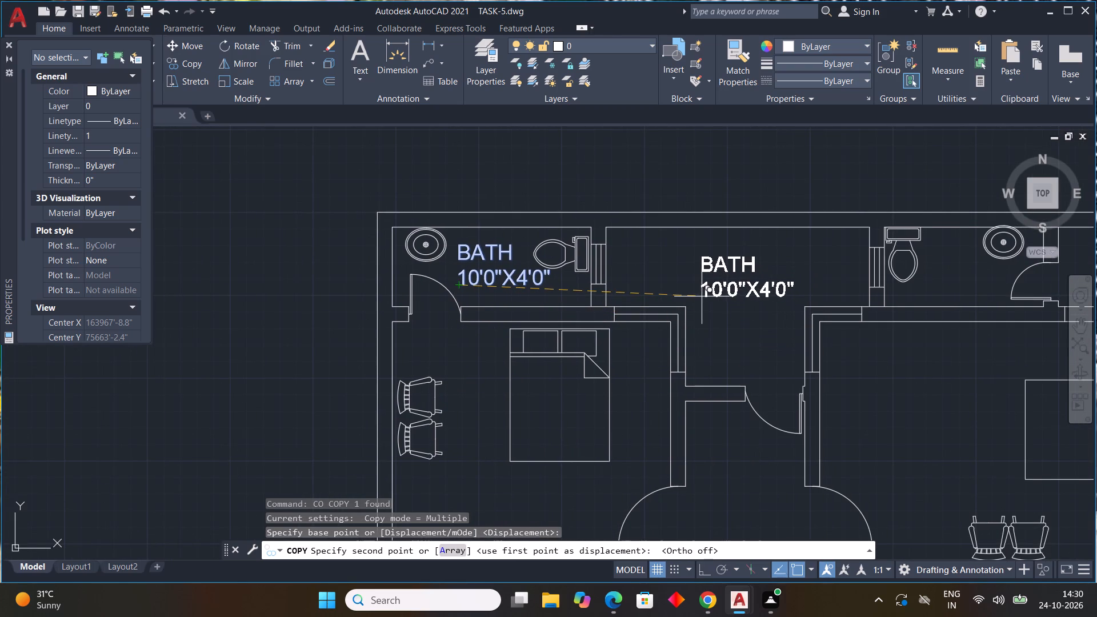
{"action": "left_click", "coordinate": [686, 288]}
{"action": "middle_click_drag", "start_coordinate": [771, 338], "coordinate": [748, 347]}
{"action": "scroll", "coordinate": [760, 344], "scroll_direction": "down", "scroll_amount": 1}
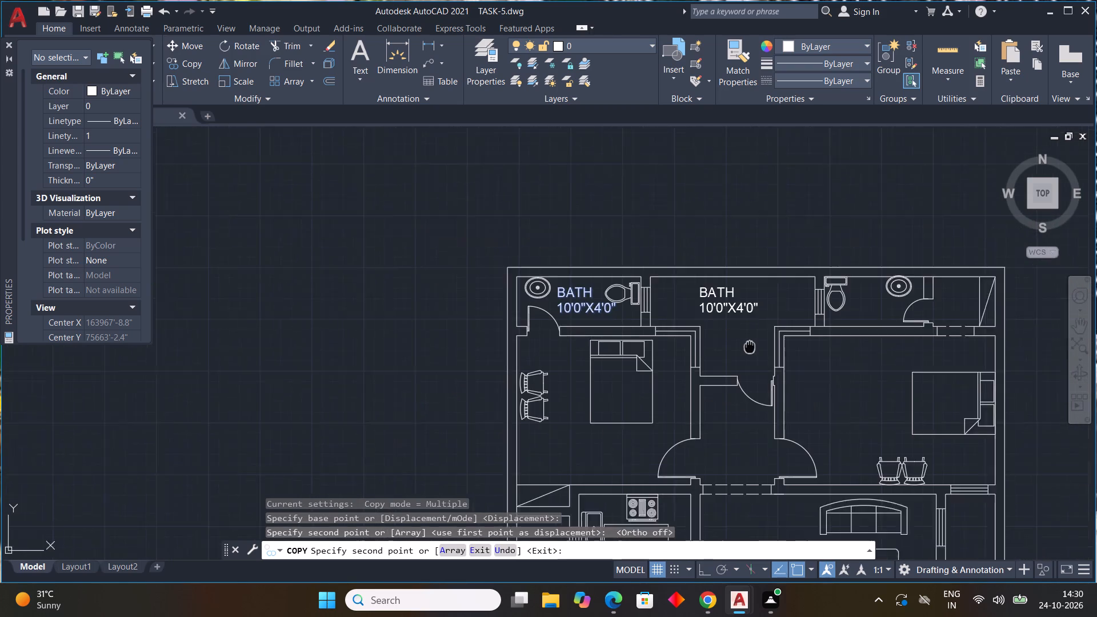
{"action": "middle_click_drag", "start_coordinate": [748, 347], "coordinate": [614, 337]}
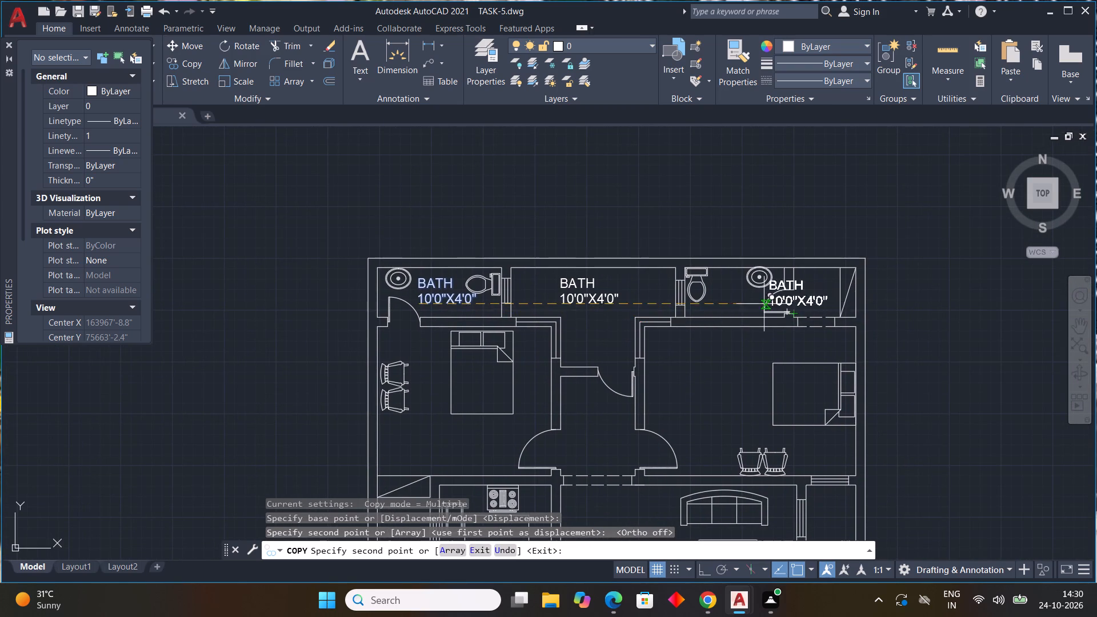
{"action": "scroll", "coordinate": [706, 306], "scroll_direction": "up", "scroll_amount": 2}
{"action": "scroll", "coordinate": [719, 307], "scroll_direction": "down", "scroll_amount": 2}
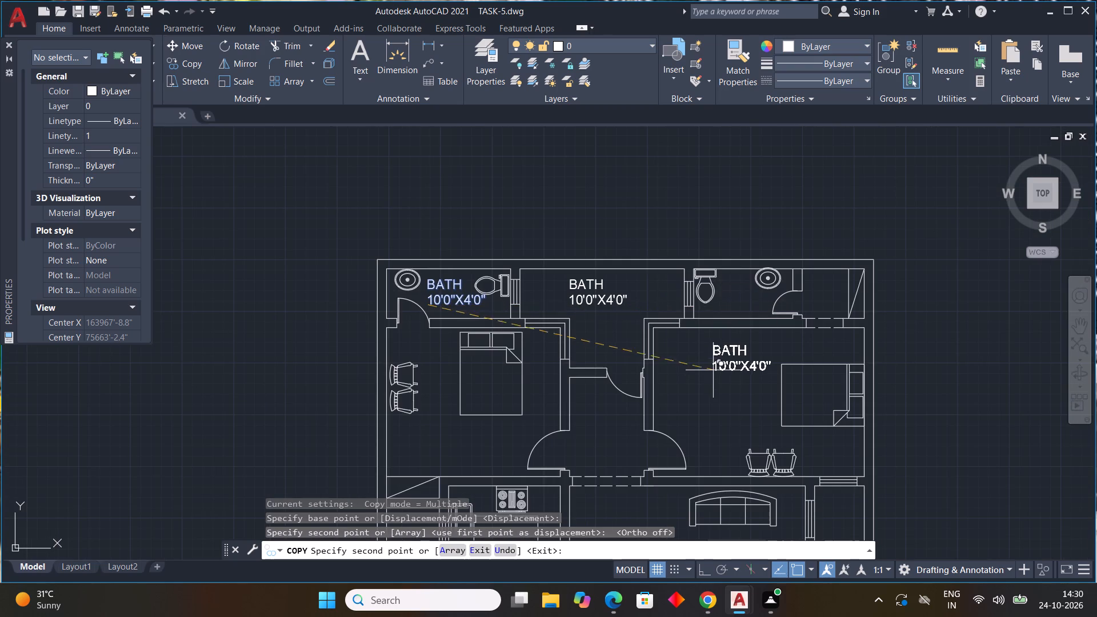
{"action": "scroll", "coordinate": [722, 306], "scroll_direction": "up", "scroll_amount": 2}
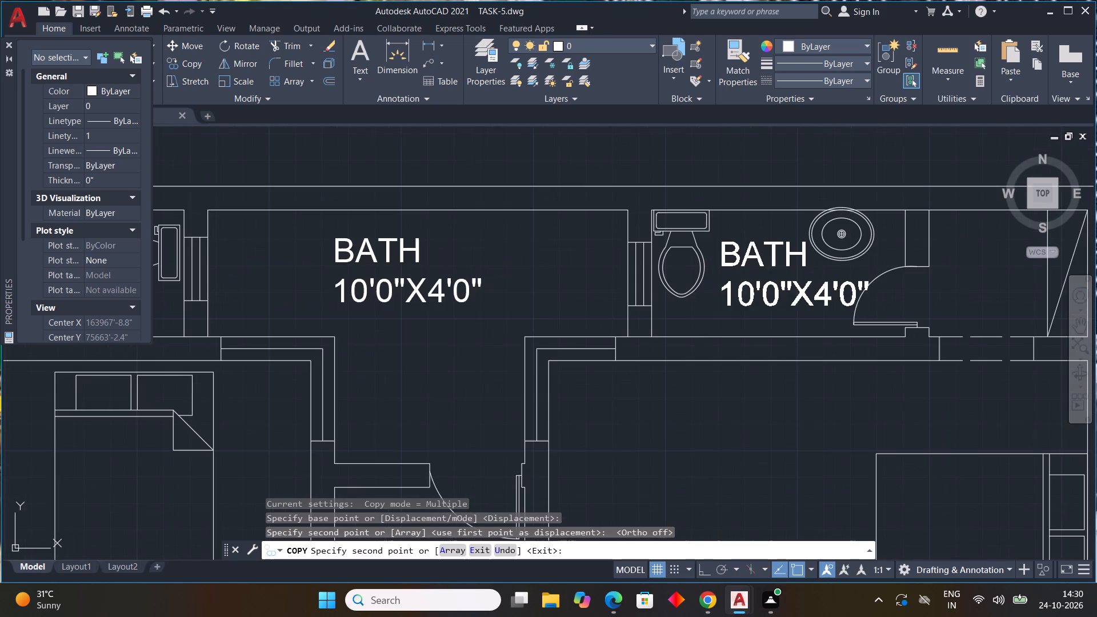
{"action": "left_click", "coordinate": [712, 308]}
{"action": "middle_click_drag", "start_coordinate": [912, 310], "coordinate": [766, 329]}
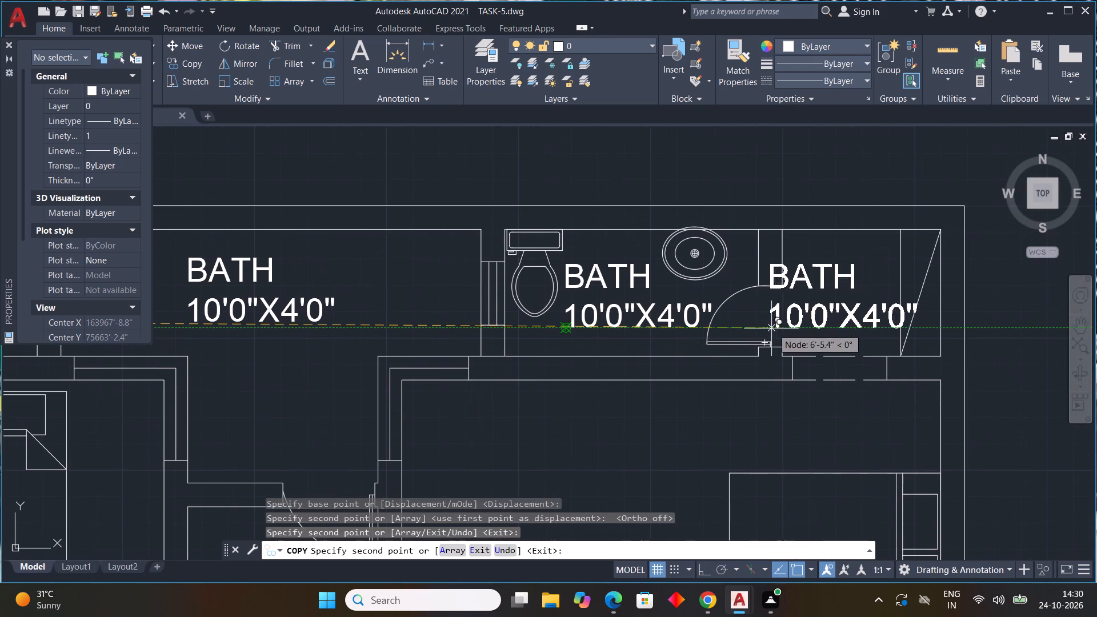
{"action": "left_click", "coordinate": [796, 317]}
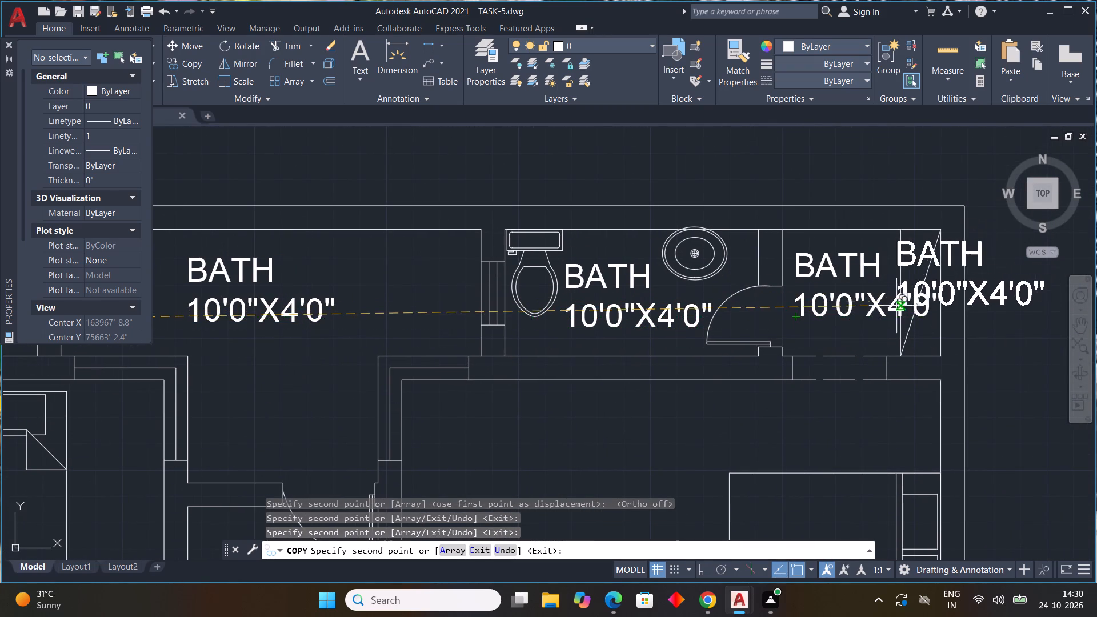
Place further copies of the BATH label in the northwest bedroom, the central passage between the bedrooms and the northeast bedroom.
{"action": "middle_click_drag", "start_coordinate": [685, 479], "coordinate": [818, 376]}
{"action": "scroll", "coordinate": [819, 373], "scroll_direction": "down", "scroll_amount": 1}
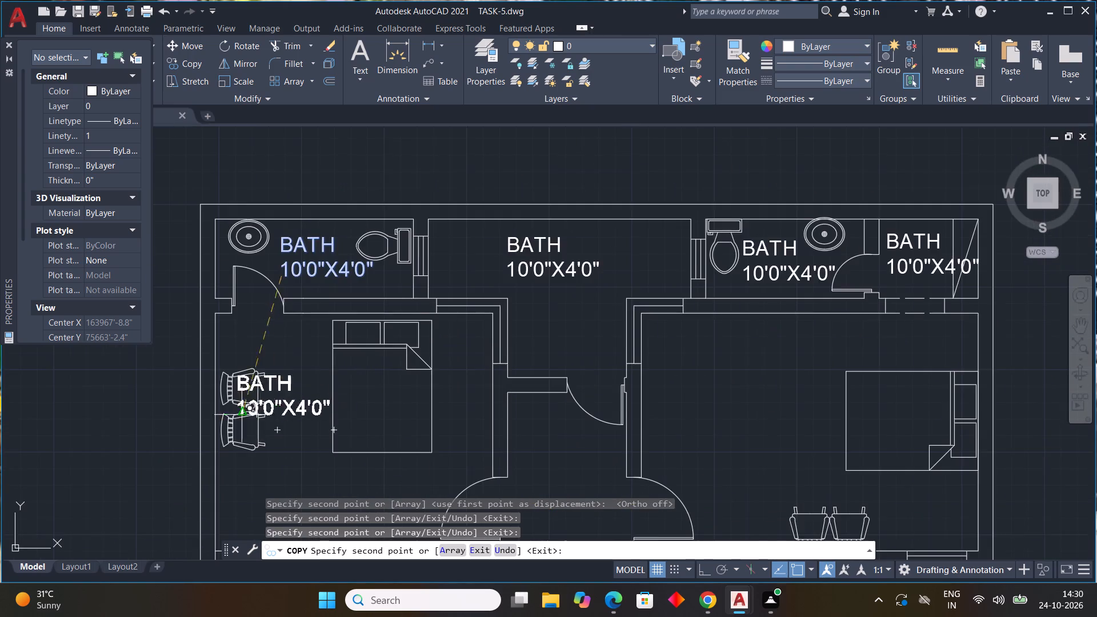
{"action": "middle_click_drag", "start_coordinate": [347, 410], "coordinate": [466, 376]}
{"action": "middle_click_drag", "start_coordinate": [449, 462], "coordinate": [460, 418]}
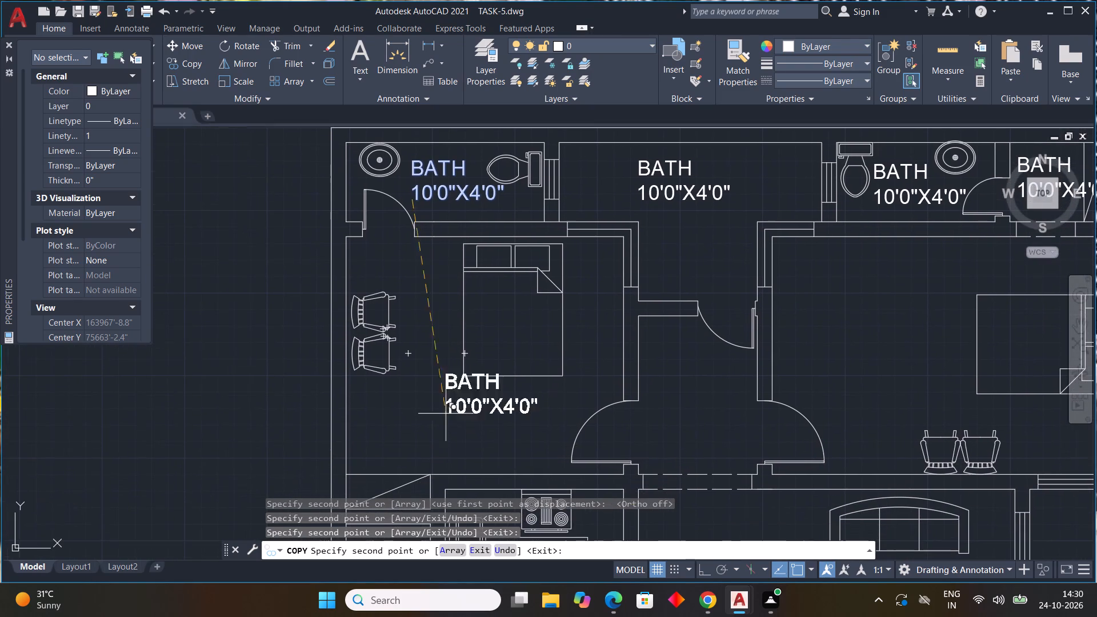
{"action": "left_click", "coordinate": [378, 437]}
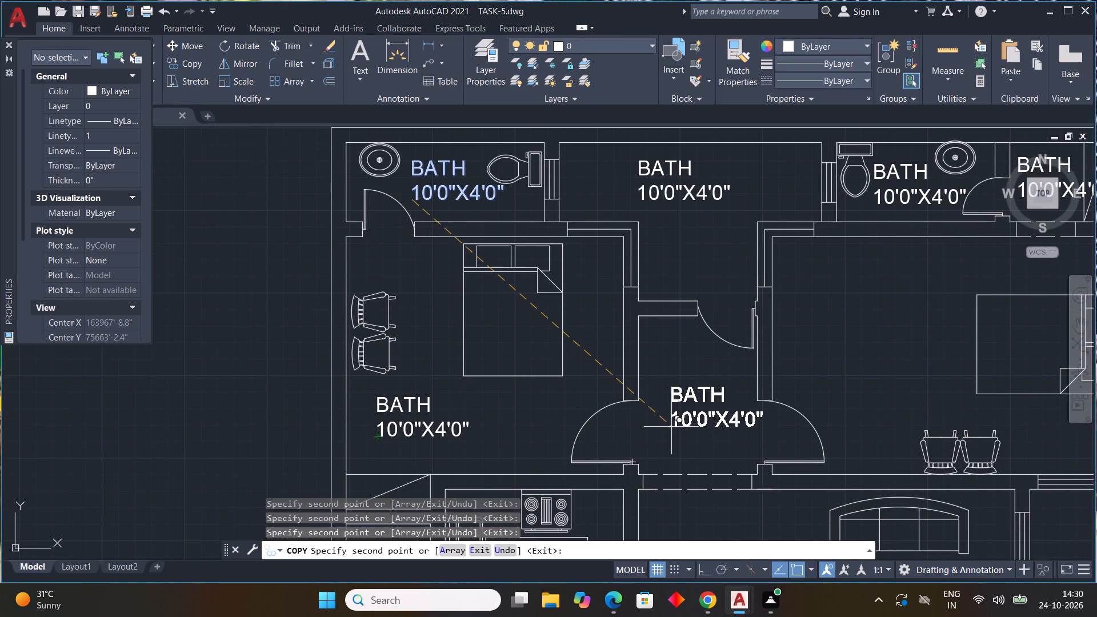
{"action": "left_click", "coordinate": [665, 427]}
{"action": "middle_click_drag", "start_coordinate": [701, 438], "coordinate": [687, 443]}
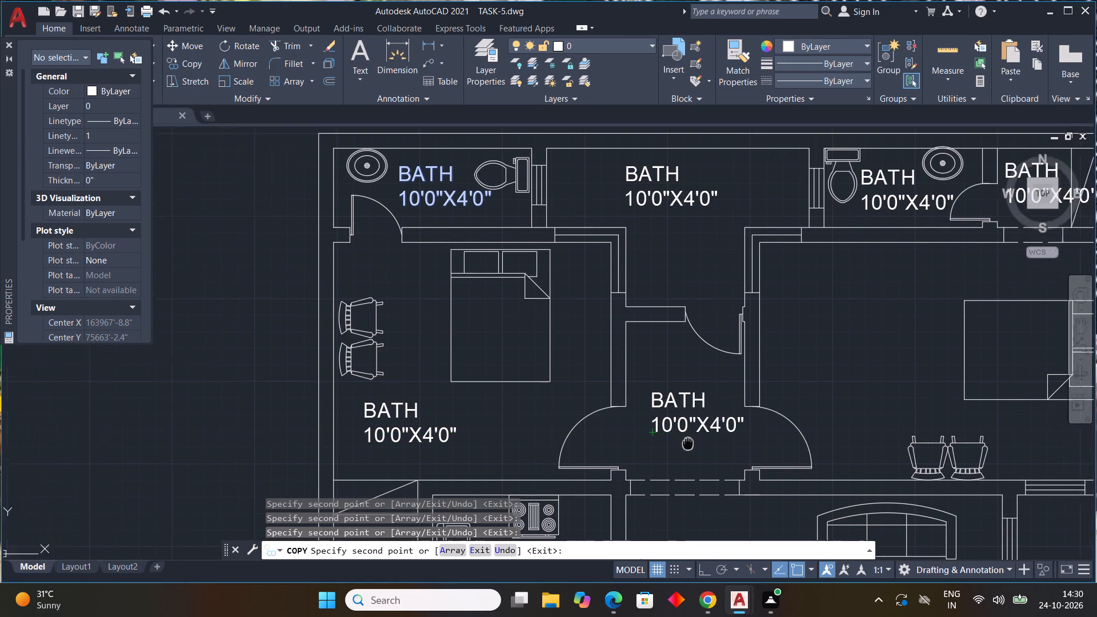
{"action": "middle_click_drag", "start_coordinate": [687, 443], "coordinate": [478, 480]}
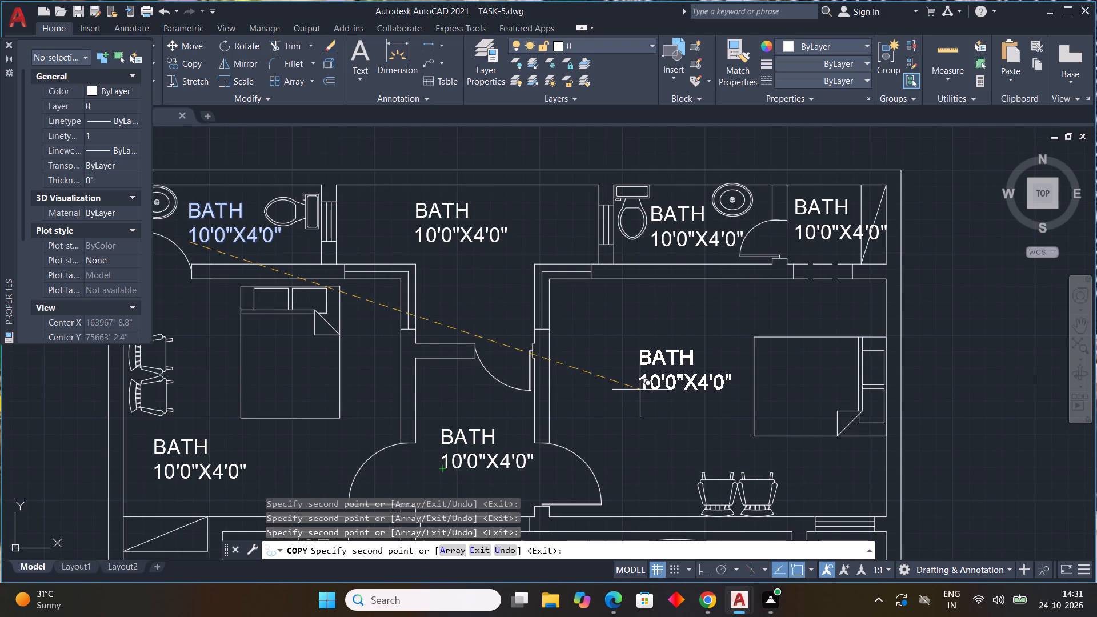
{"action": "left_click", "coordinate": [636, 390]}
Place copies of the BATH label in the narrow space west of the kitchen, the kitchen and the central living room with the sofa.
{"action": "middle_click_drag", "start_coordinate": [672, 452], "coordinate": [720, 274]}
{"action": "scroll", "coordinate": [690, 320], "scroll_direction": "down", "scroll_amount": 2}
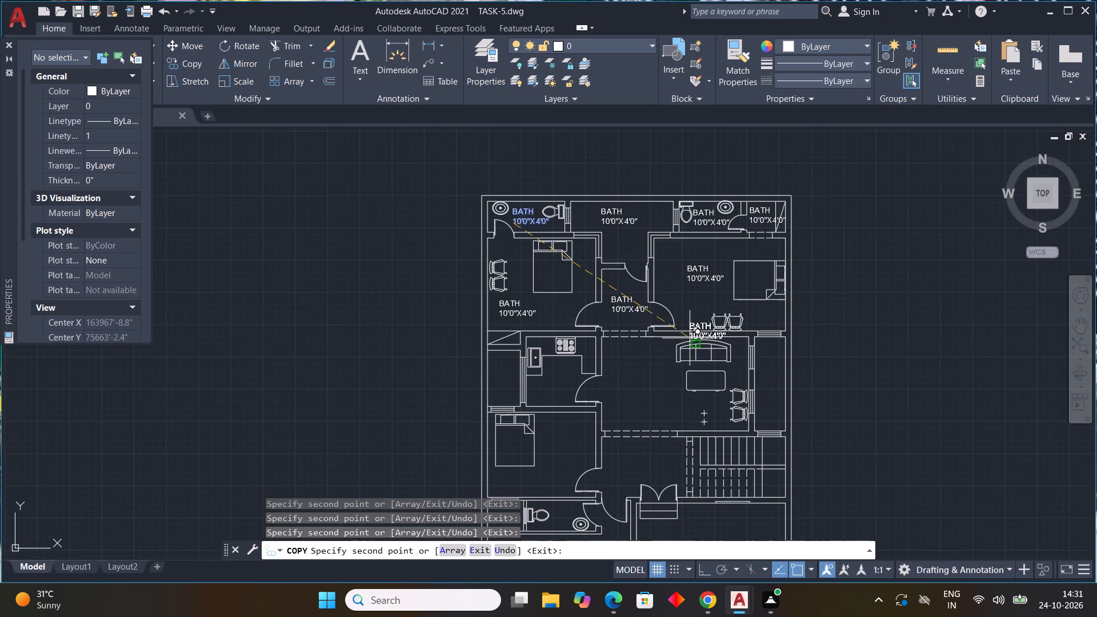
{"action": "scroll", "coordinate": [489, 383], "scroll_direction": "up", "scroll_amount": 2}
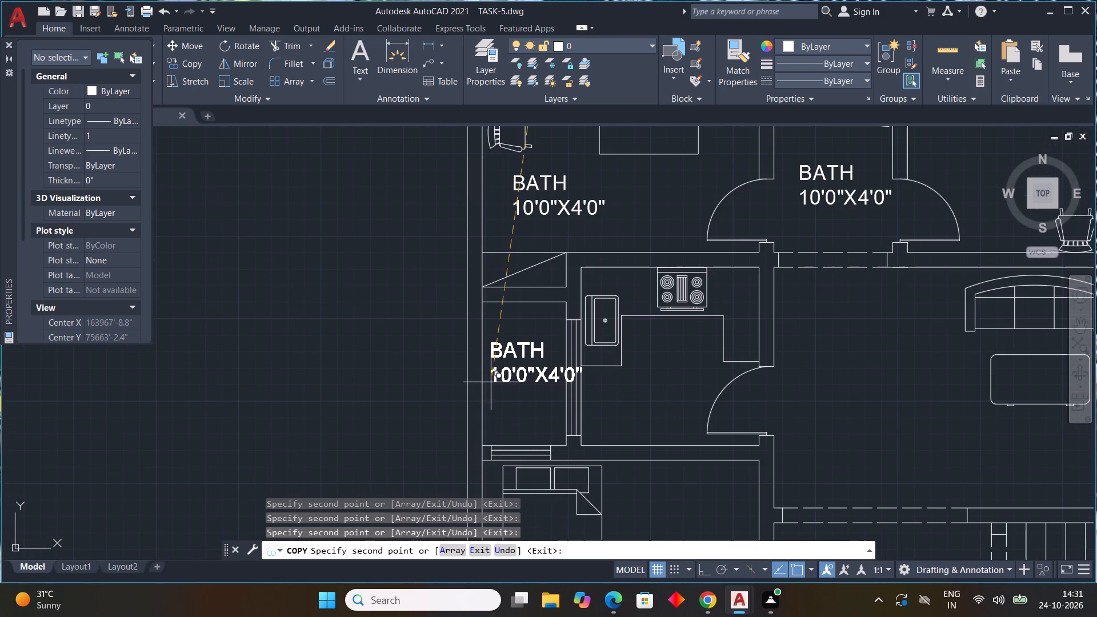
{"action": "left_click", "coordinate": [487, 387]}
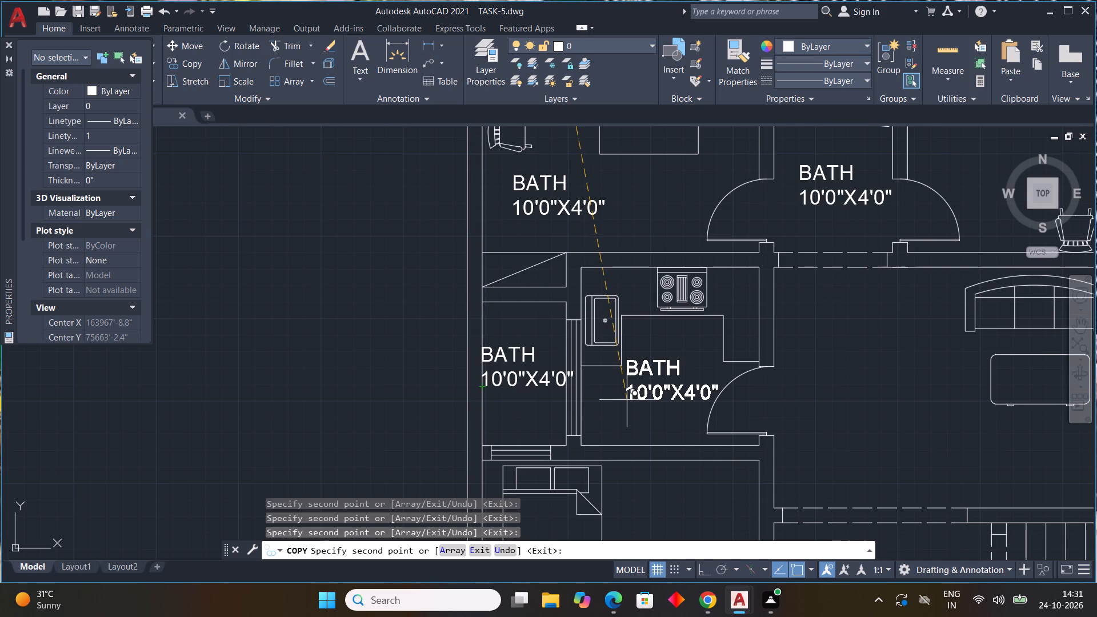
{"action": "left_click", "coordinate": [601, 414]}
{"action": "middle_click_drag", "start_coordinate": [741, 373], "coordinate": [596, 405]}
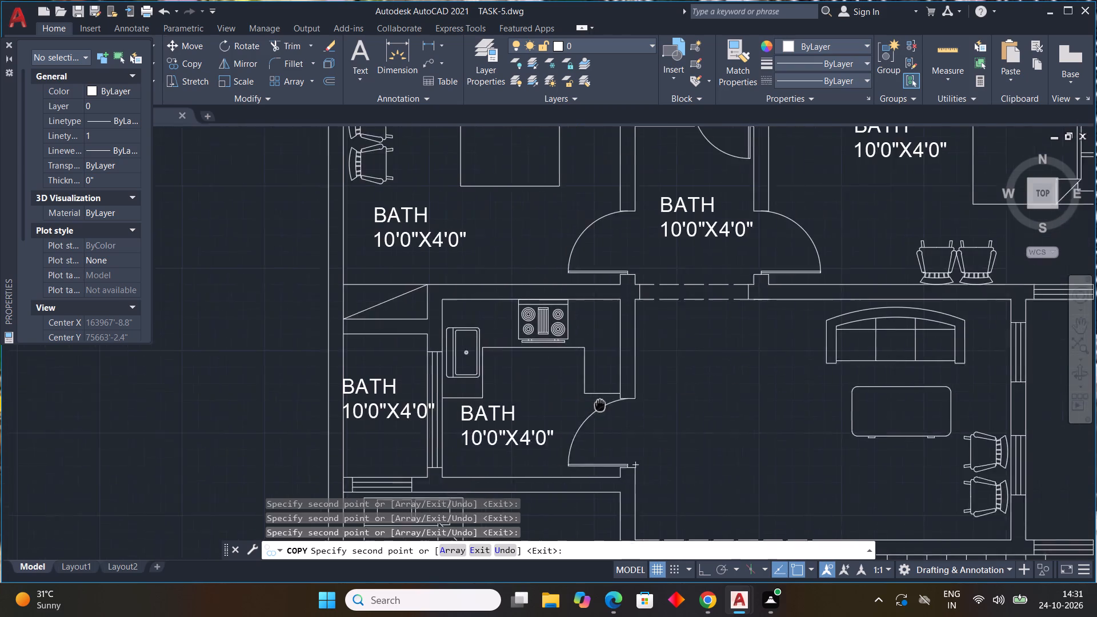
{"action": "middle_click_drag", "start_coordinate": [596, 405], "coordinate": [441, 376]}
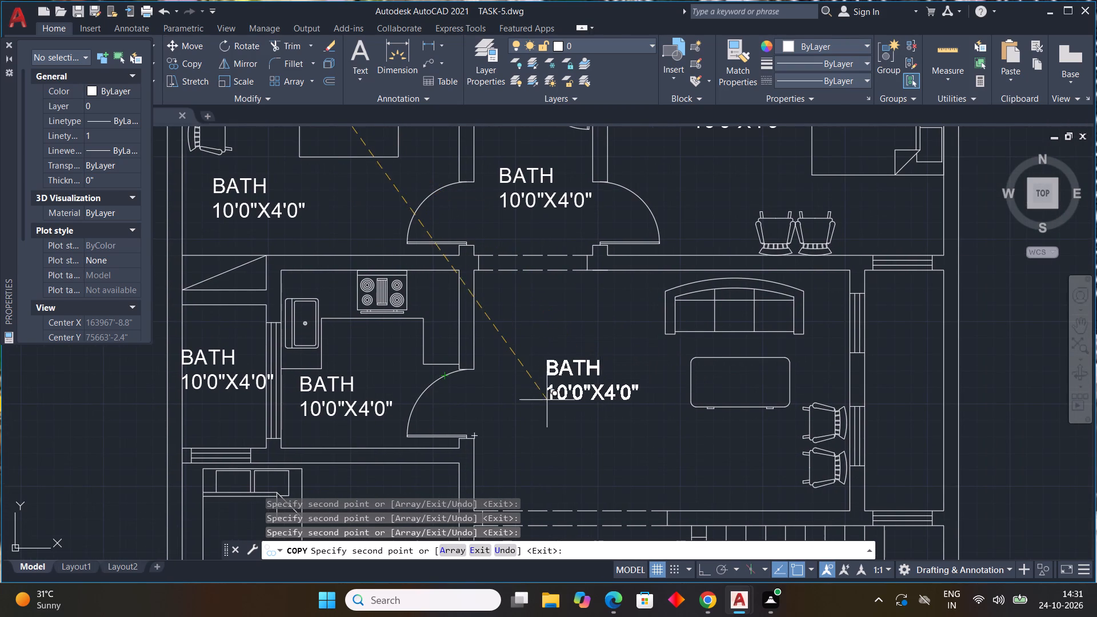
{"action": "left_click", "coordinate": [556, 406]}
Place copies of the BATH label on the staircase, in the lobby west of it and in the southwest bedroom.
{"action": "middle_click_drag", "start_coordinate": [584, 405], "coordinate": [583, 335]}
{"action": "scroll", "coordinate": [582, 375], "scroll_direction": "down", "scroll_amount": 1}
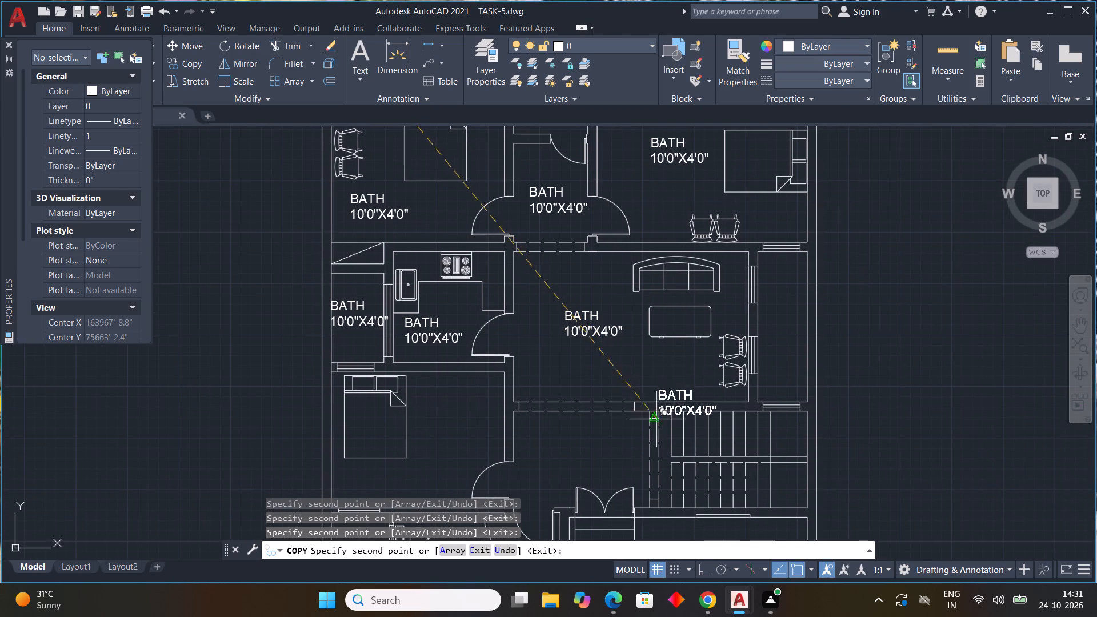
{"action": "scroll", "coordinate": [676, 466], "scroll_direction": "up", "scroll_amount": 1}
{"action": "left_click", "coordinate": [665, 478]}
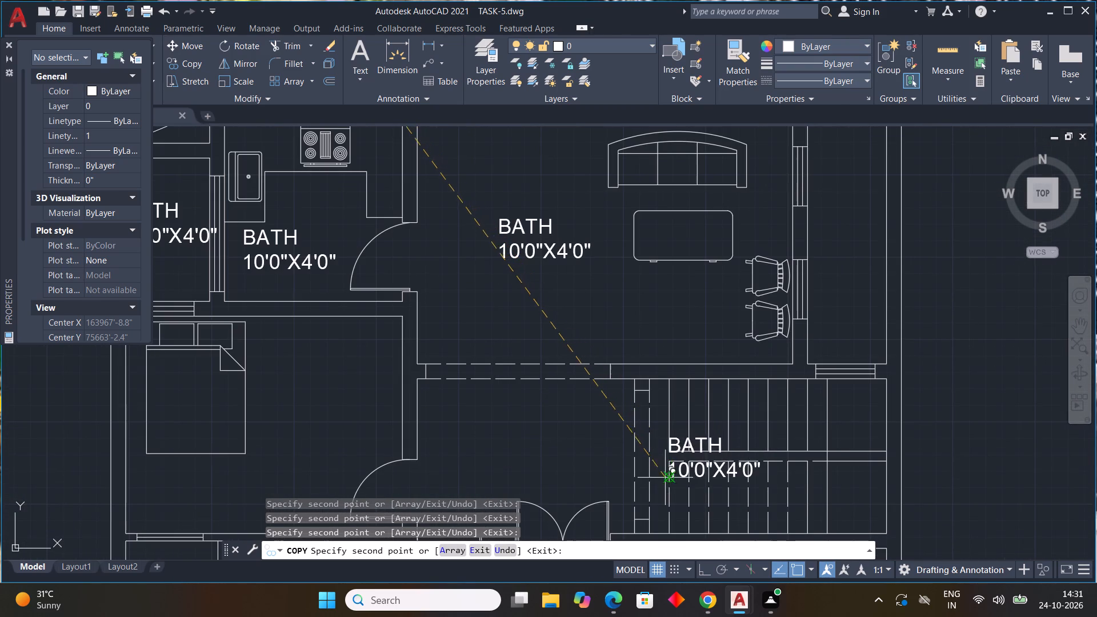
{"action": "left_click", "coordinate": [496, 461]}
{"action": "middle_click_drag", "start_coordinate": [654, 410], "coordinate": [758, 222]}
{"action": "left_click", "coordinate": [394, 251]}
Place copies of the BATH label in the southern bathroom and the small space west of it.
{"action": "scroll", "coordinate": [452, 309], "scroll_direction": "down", "scroll_amount": 2}
{"action": "middle_click_drag", "start_coordinate": [459, 308], "coordinate": [463, 302]}
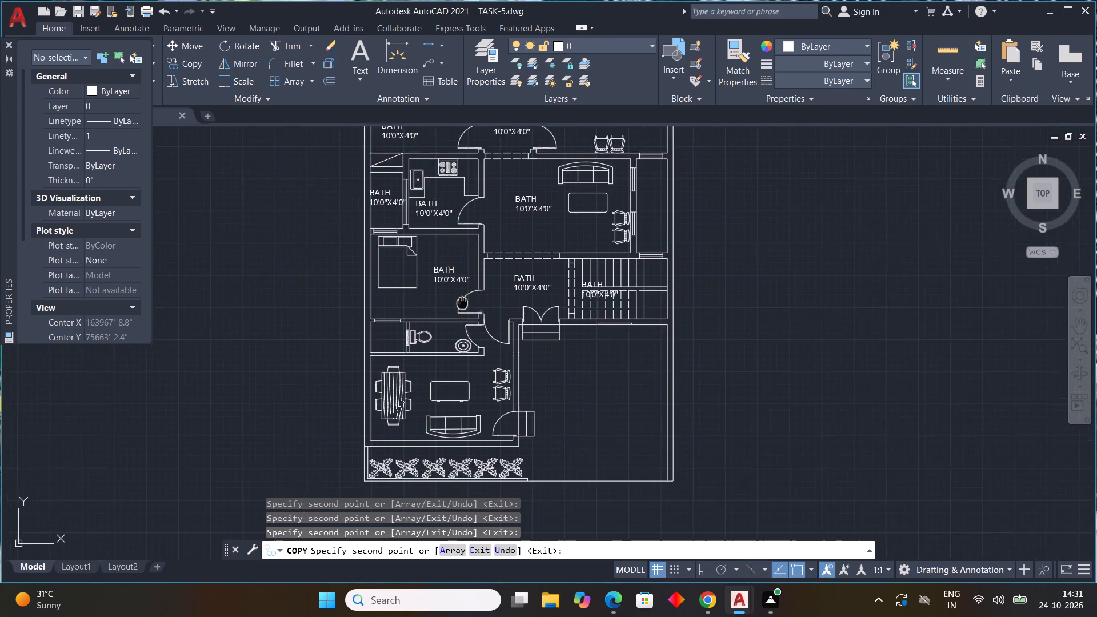
{"action": "middle_click_drag", "start_coordinate": [463, 302], "coordinate": [497, 210]}
{"action": "scroll", "coordinate": [427, 261], "scroll_direction": "up", "scroll_amount": 3}
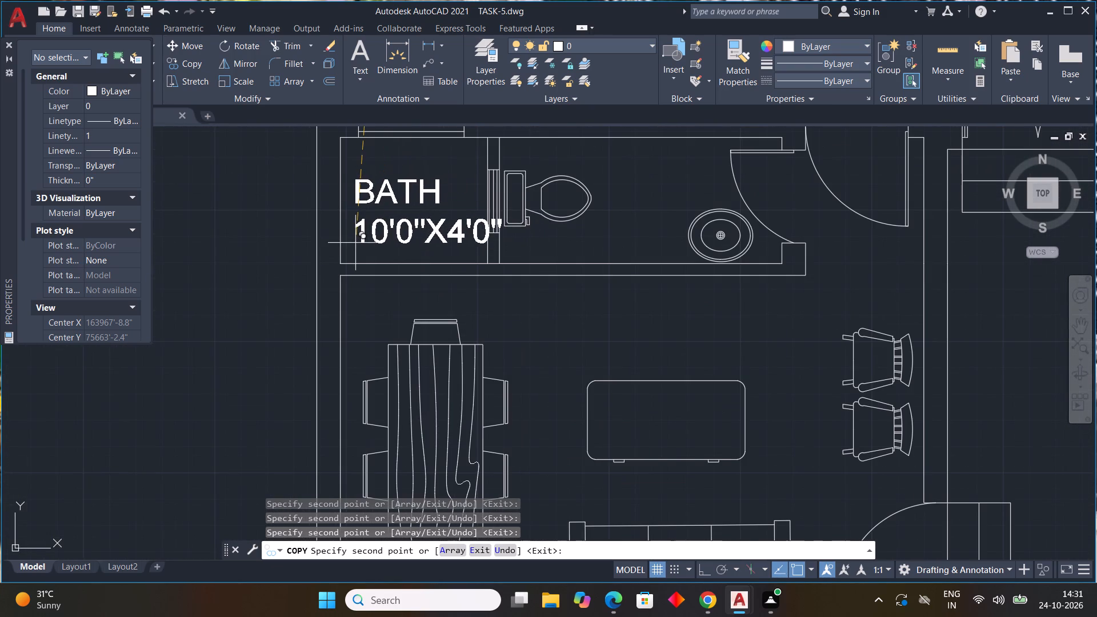
{"action": "left_click", "coordinate": [355, 243]}
{"action": "left_click", "coordinate": [547, 229]}
Place the last BATH label copies in the front room with the dining table and the open area east of it, ending the copying.
{"action": "scroll", "coordinate": [578, 286], "scroll_direction": "down", "scroll_amount": 3}
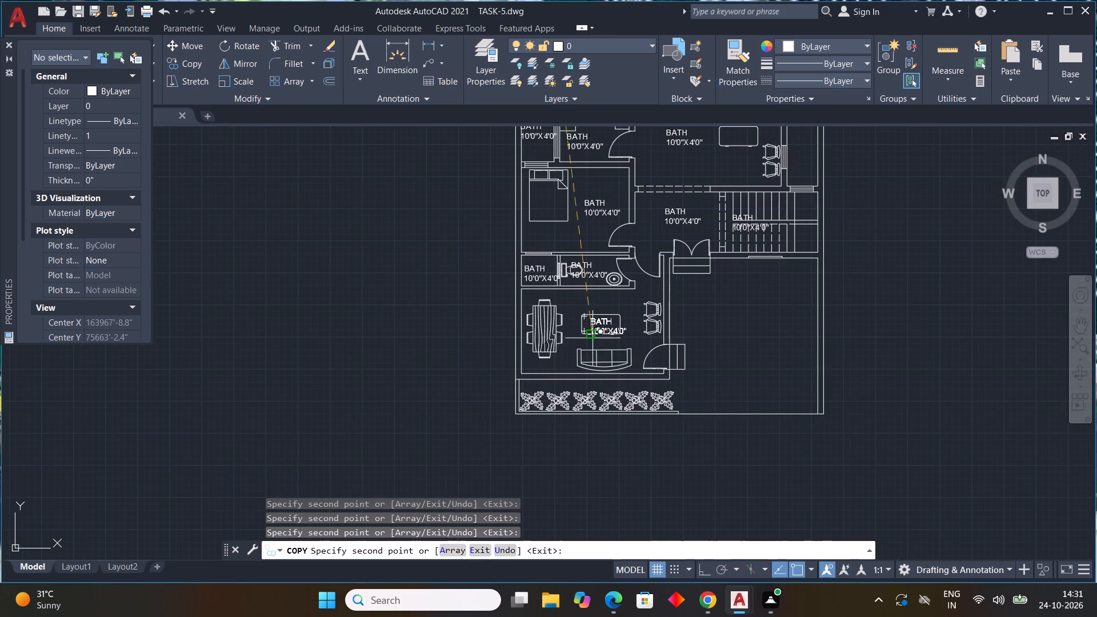
{"action": "middle_click_drag", "start_coordinate": [591, 343], "coordinate": [521, 299]}
{"action": "scroll", "coordinate": [517, 287], "scroll_direction": "up", "scroll_amount": 3}
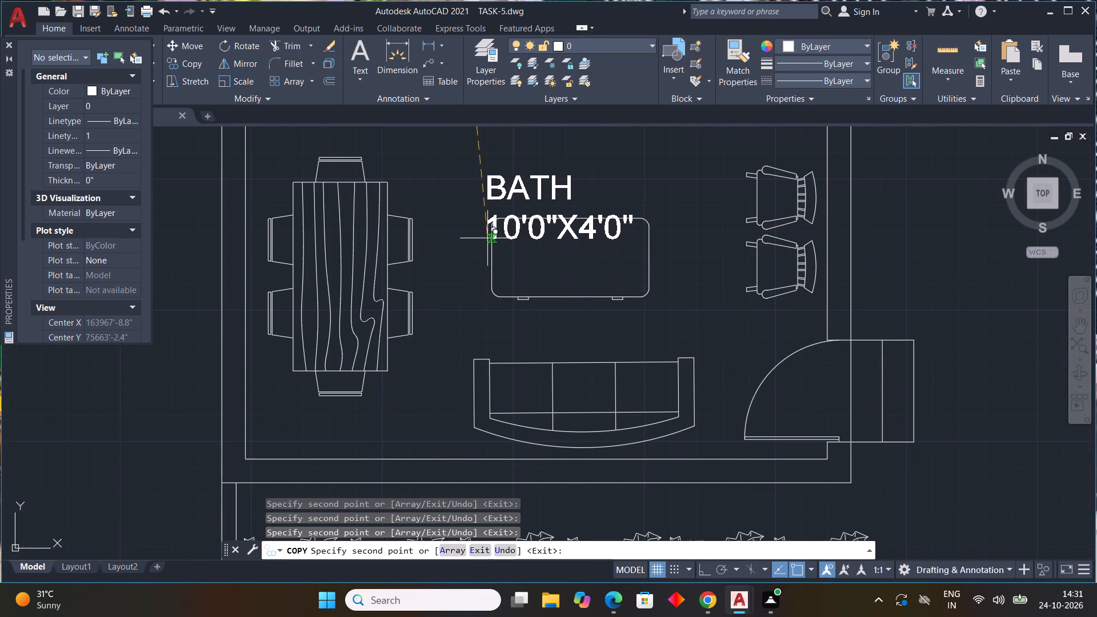
{"action": "left_click", "coordinate": [505, 206]}
{"action": "scroll", "coordinate": [547, 246], "scroll_direction": "down", "scroll_amount": 2}
{"action": "middle_click_drag", "start_coordinate": [535, 263], "coordinate": [402, 313]}
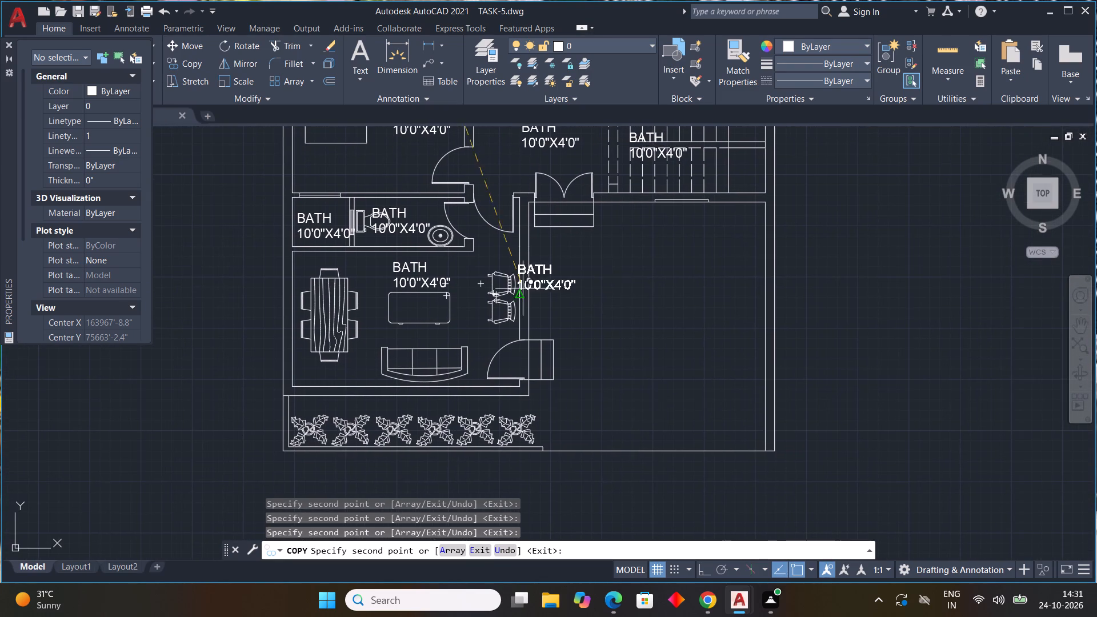
{"action": "left_click", "coordinate": [555, 293]}
{"action": "middle_click_drag", "start_coordinate": [640, 288], "coordinate": [636, 349]}
{"action": "scroll", "coordinate": [640, 289], "scroll_direction": "down", "scroll_amount": 1}
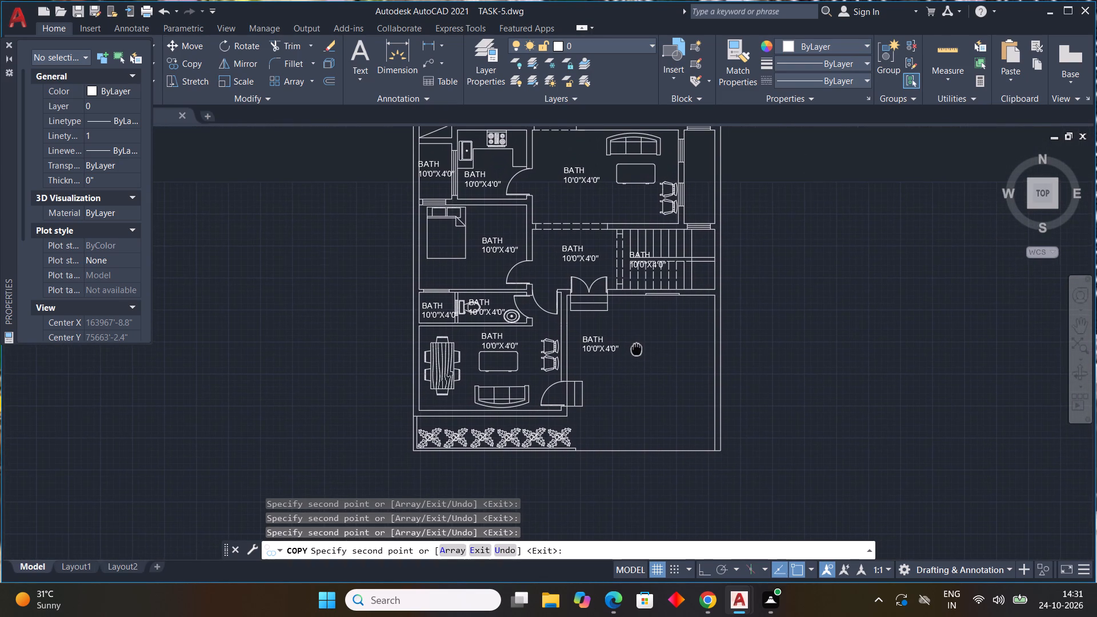
{"action": "middle_click_drag", "start_coordinate": [636, 349], "coordinate": [637, 350]}
{"action": "key", "text": "Escape"}
{"action": "key", "text": "Escape"}
{"action": "key", "text": "Escape"}
Widen the label in the open southeast area and replace its text with CAR PORCH and 19'3"X17'0" on two lines.
{"action": "double_click", "coordinate": [603, 346]}
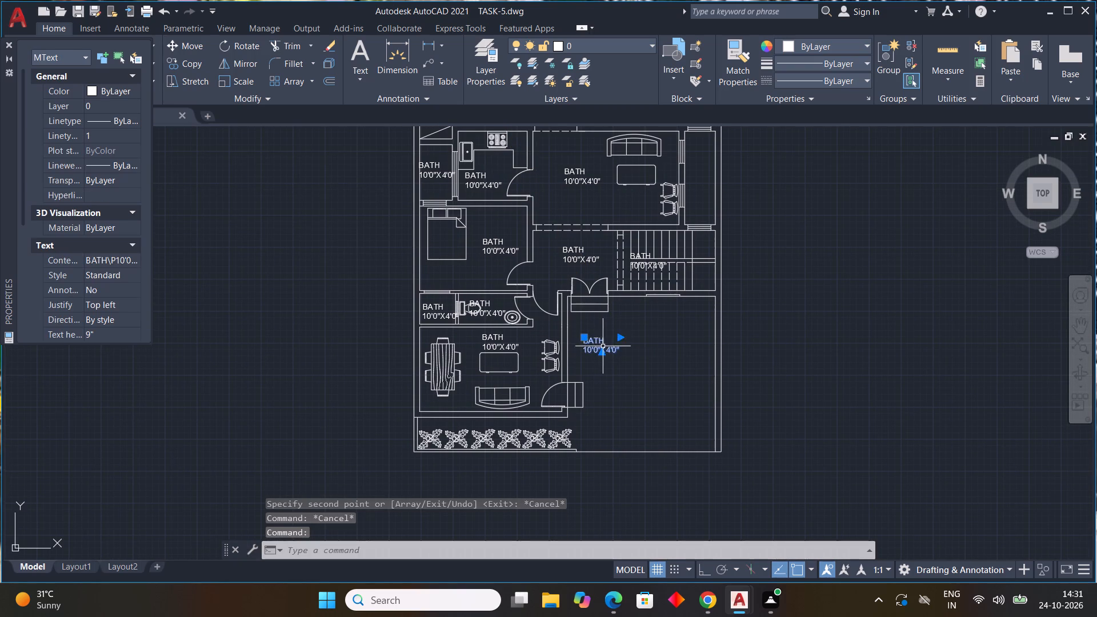
{"action": "left_click", "coordinate": [618, 350]}
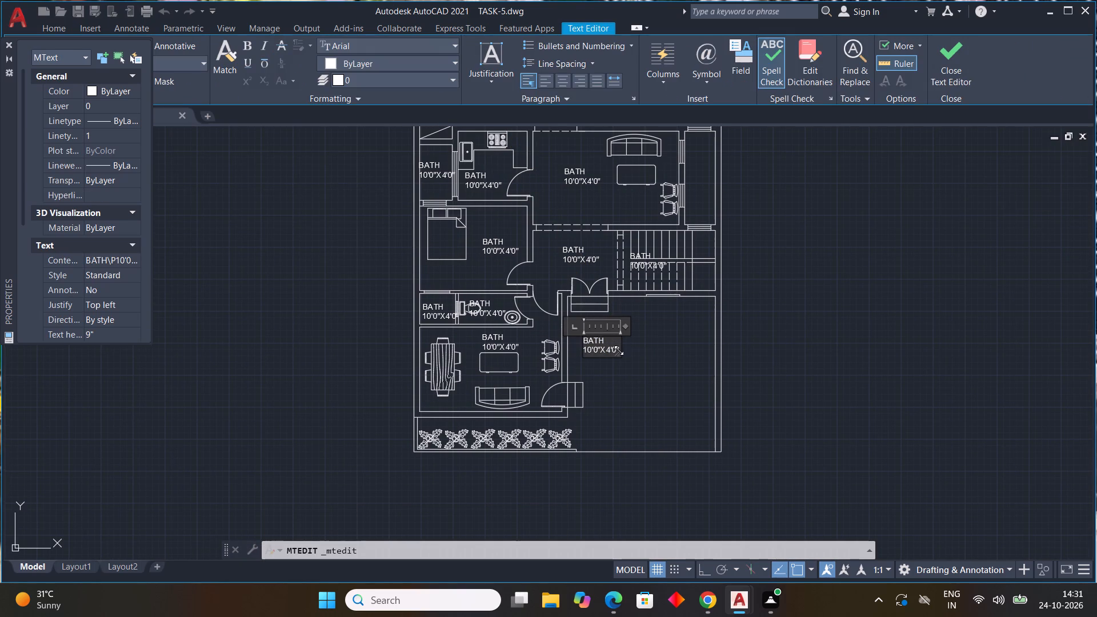
{"action": "left_click", "coordinate": [615, 347]}
{"action": "scroll", "coordinate": [626, 350], "scroll_direction": "up", "scroll_amount": 3}
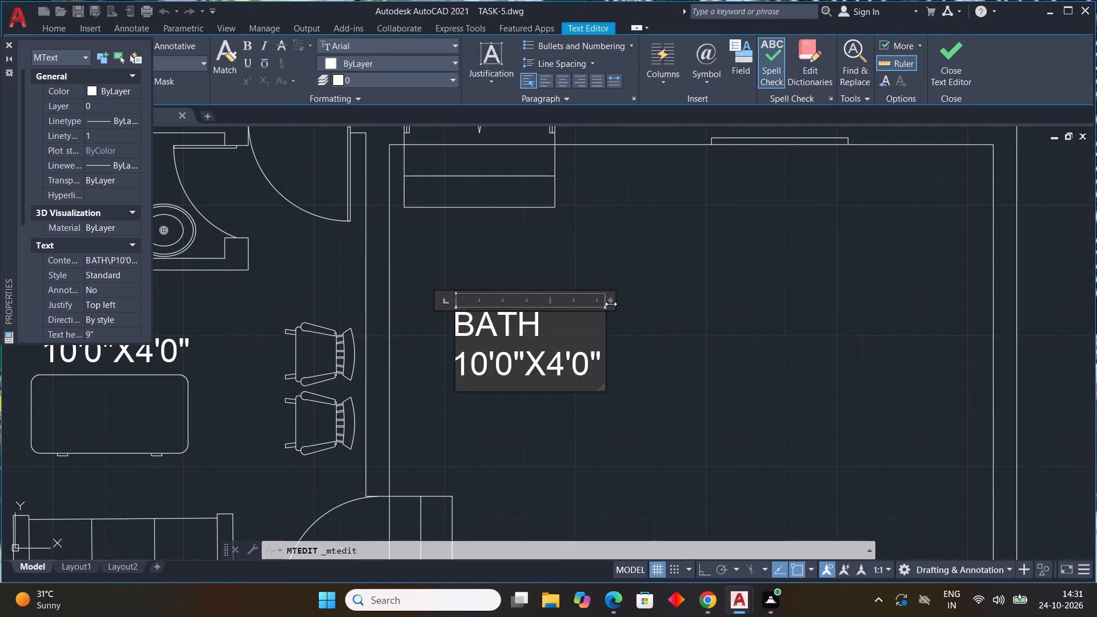
{"action": "left_click_drag", "start_coordinate": [611, 304], "coordinate": [660, 302]}
{"action": "left_click", "coordinate": [614, 355]}
{"action": "key", "text": "BackSpace"}
{"action": "key", "text": "BackSpace"}
{"action": "key", "text": "BackSpace"}
{"action": "key", "text": "BackSpace"}
{"action": "key", "text": "BackSpace"}
{"action": "key", "text": "BackSpace"}
{"action": "key", "text": "BackSpace"}
{"action": "key", "text": "BackSpace"}
{"action": "key", "text": "BackSpace"}
{"action": "key", "text": "BackSpace"}
{"action": "key", "text": "BackSpace"}
{"action": "key", "text": "BackSpace"}
{"action": "key", "text": "BackSpace"}
{"action": "key", "text": "BackSpace"}
{"action": "key", "text": "BackSpace"}
{"action": "key", "text": "BackSpace"}
{"action": "key", "text": "BackSpace"}
{"action": "key", "text": "BackSpace"}
{"action": "key", "text": "BackSpace"}
{"action": "key", "text": "BackSpace"}
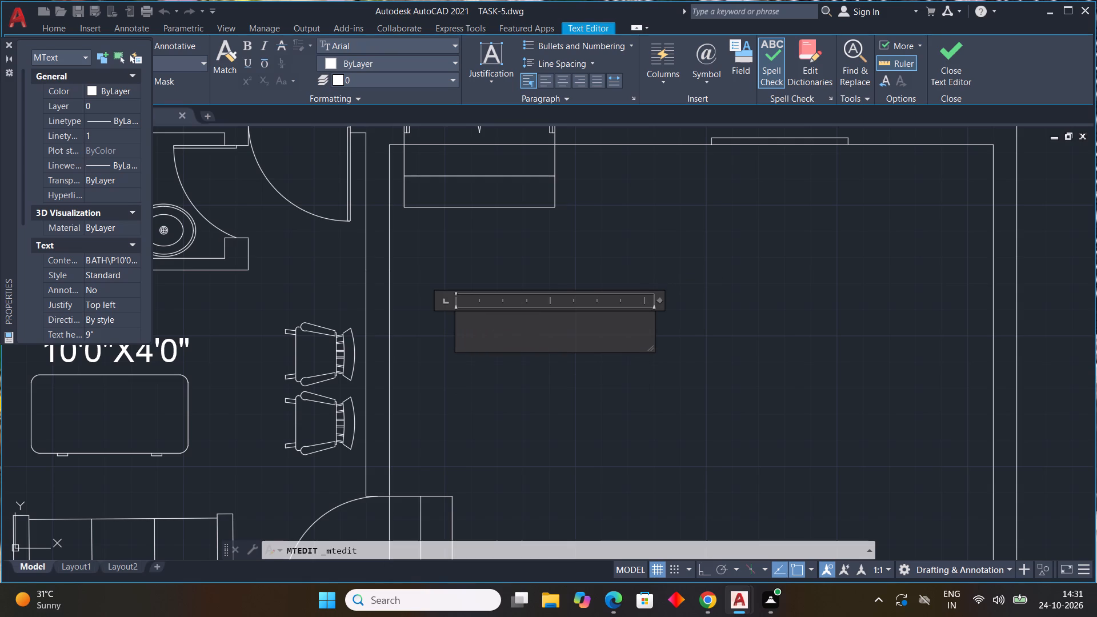
{"action": "type", "text": "CAR"}
{"action": "key", "text": "space"}
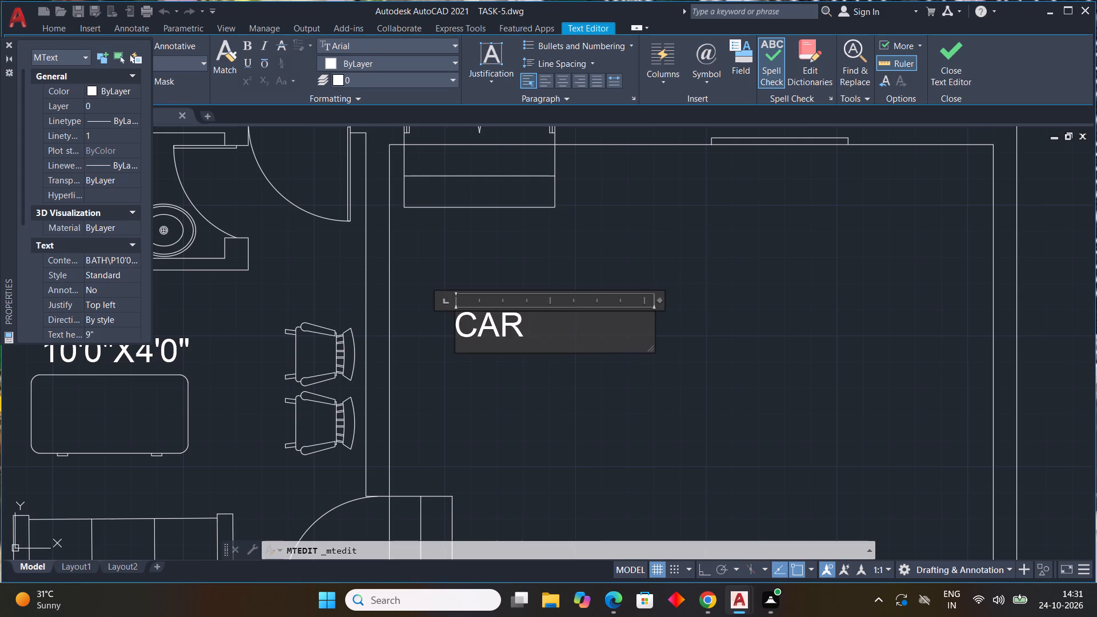
{"action": "type", "text": "PORCH"}
{"action": "key", "text": "Return"}
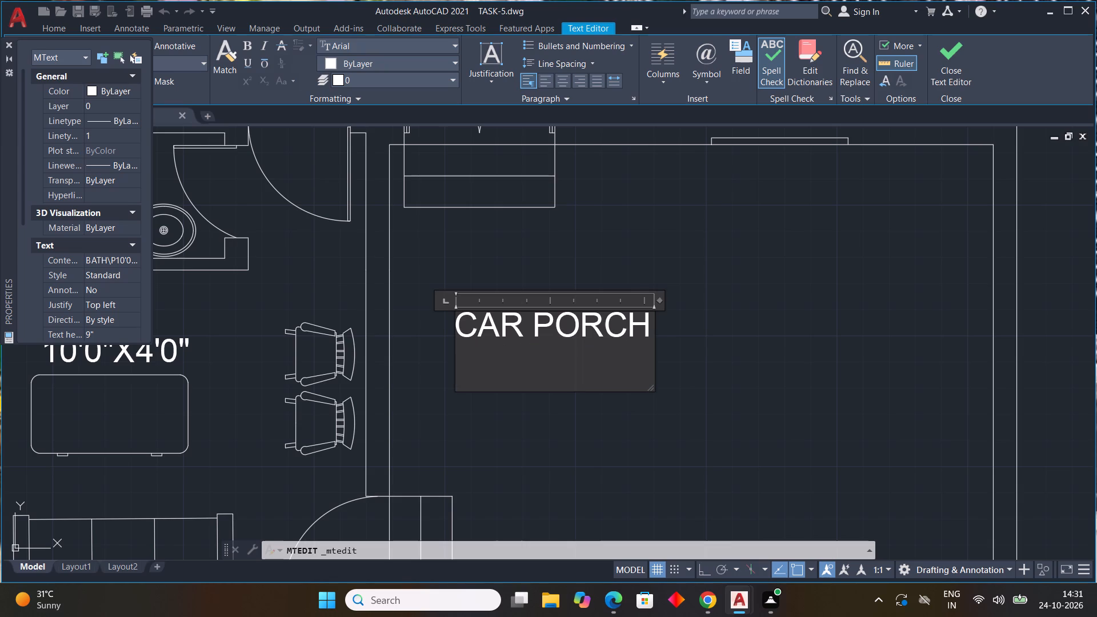
{"action": "type", "text": "19'"}
{"action": "type", "text": "3\""}
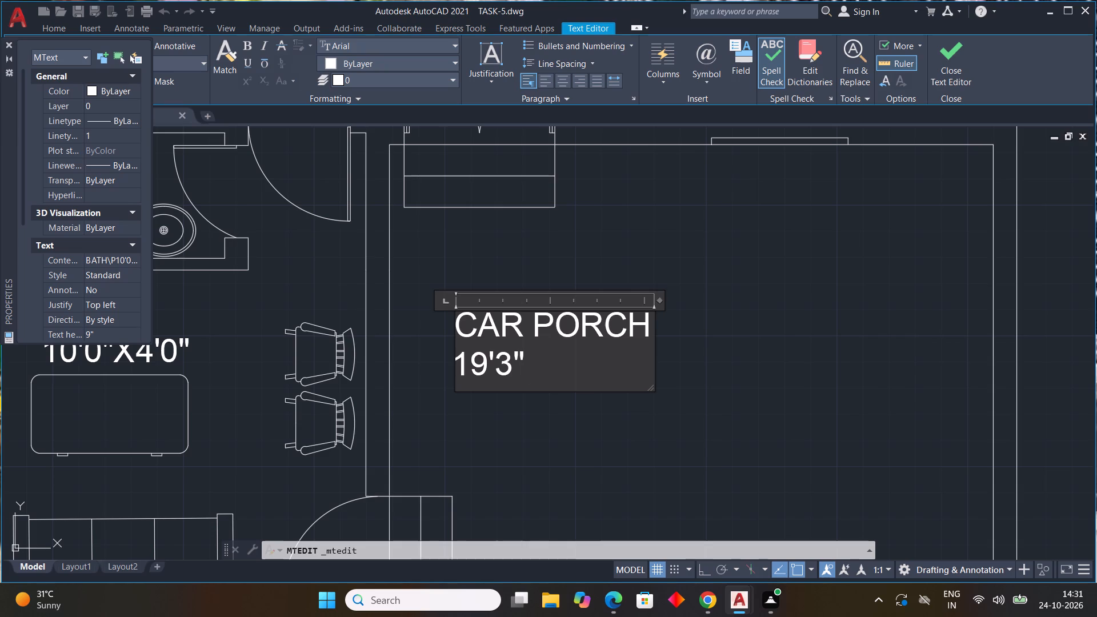
{"action": "type", "text": "X17"}
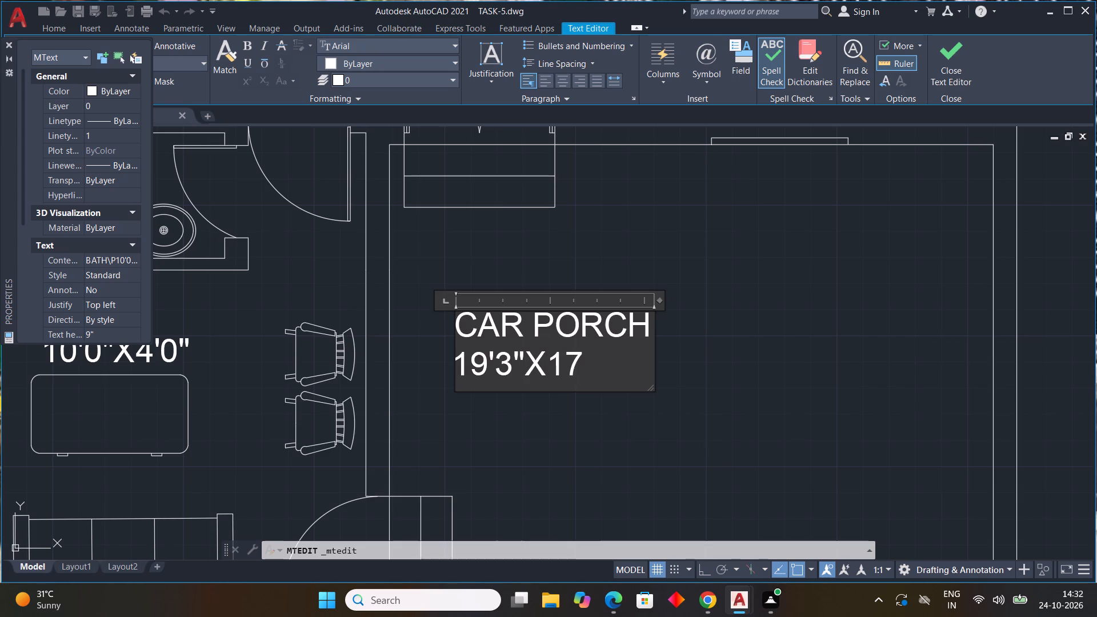
{"action": "key", "text": "apostrophe"}
{"action": "type", "text": "0\""}
{"action": "left_click", "coordinate": [618, 442]}
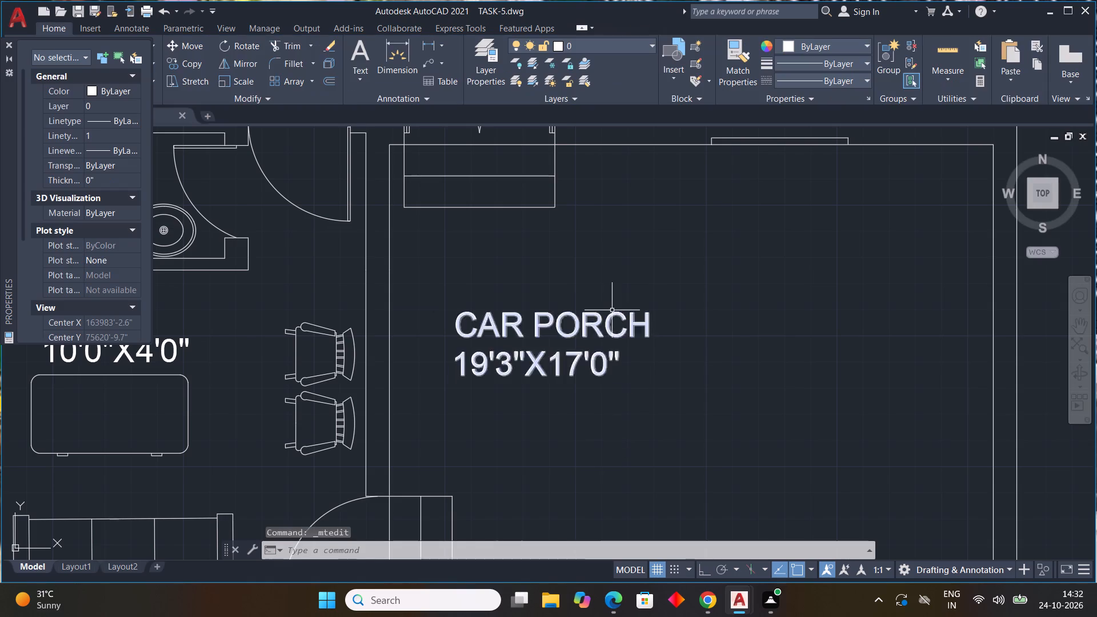
Widen the label in the front room with the dining table and replace its text with DRAWING/DINING and 18'6"X11'0" on two lines.
{"action": "scroll", "coordinate": [612, 310], "scroll_direction": "down", "scroll_amount": 2}
{"action": "middle_click_drag", "start_coordinate": [612, 311], "coordinate": [711, 312]}
{"action": "double_click", "coordinate": [522, 325]}
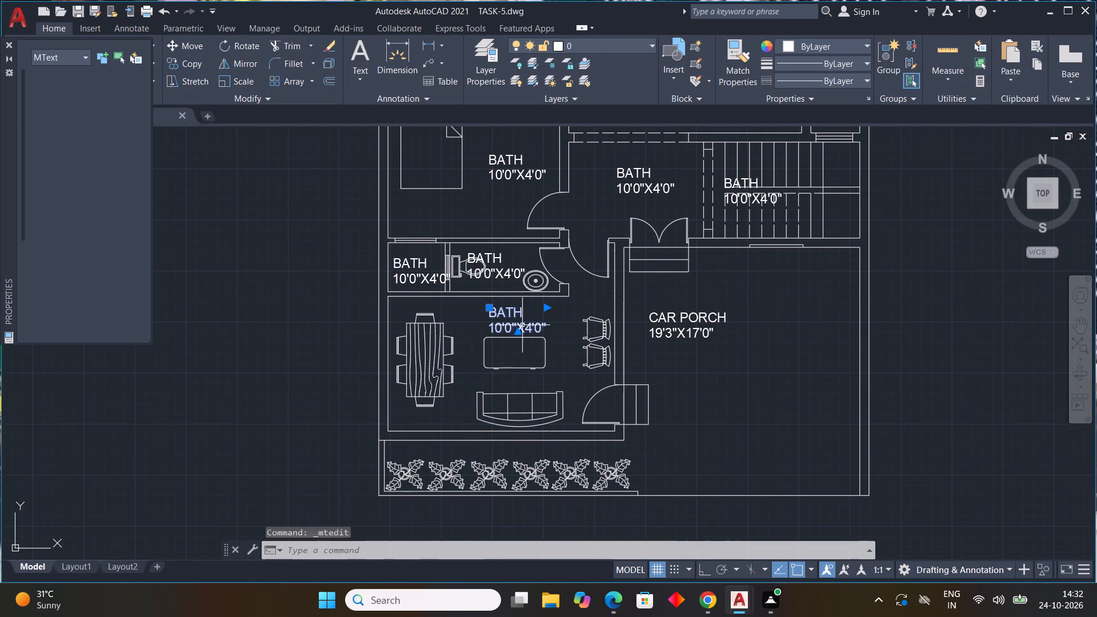
{"action": "left_click_drag", "start_coordinate": [552, 296], "coordinate": [658, 293]}
{"action": "left_click", "coordinate": [567, 327]}
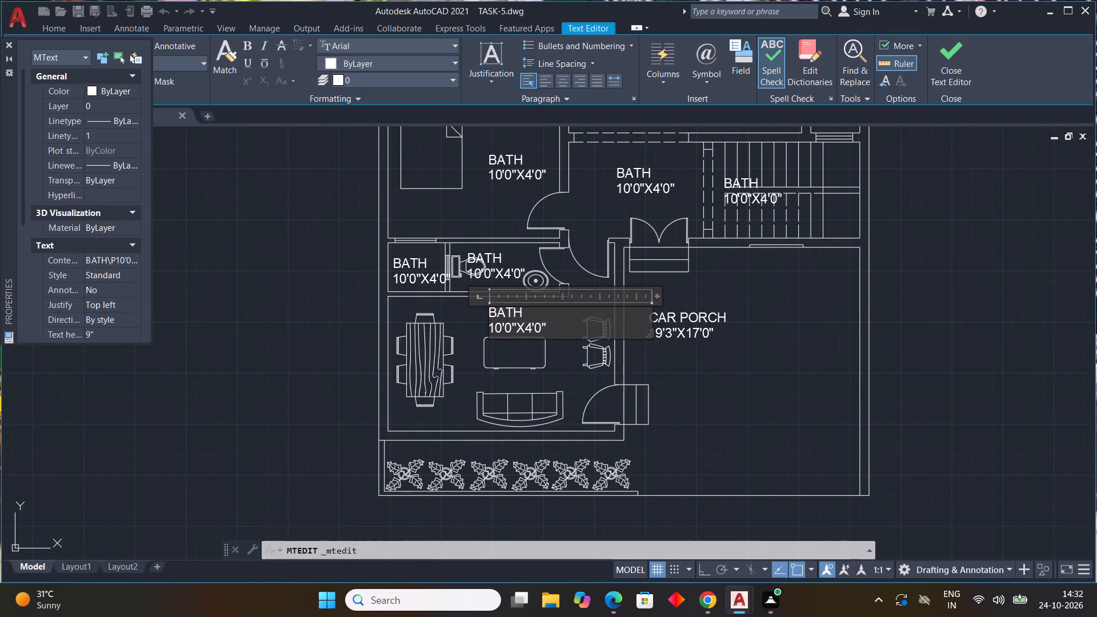
{"action": "key", "text": "BackSpace"}
{"action": "key", "text": "BackSpace"}
{"action": "key", "text": "BackSpace"}
{"action": "key", "text": "BackSpace"}
{"action": "key", "text": "BackSpace"}
{"action": "key", "text": "BackSpace"}
{"action": "key", "text": "BackSpace"}
{"action": "key", "text": "BackSpace"}
{"action": "key", "text": "BackSpace"}
{"action": "key", "text": "BackSpace"}
{"action": "key", "text": "BackSpace"}
{"action": "key", "text": "BackSpace"}
{"action": "key", "text": "BackSpace"}
{"action": "key", "text": "BackSpace"}
{"action": "key", "text": "BackSpace"}
{"action": "key", "text": "BackSpace"}
{"action": "key", "text": "BackSpace"}
{"action": "key", "text": "BackSpace"}
{"action": "key", "text": "BackSpace"}
{"action": "key", "text": "BackSpace"}
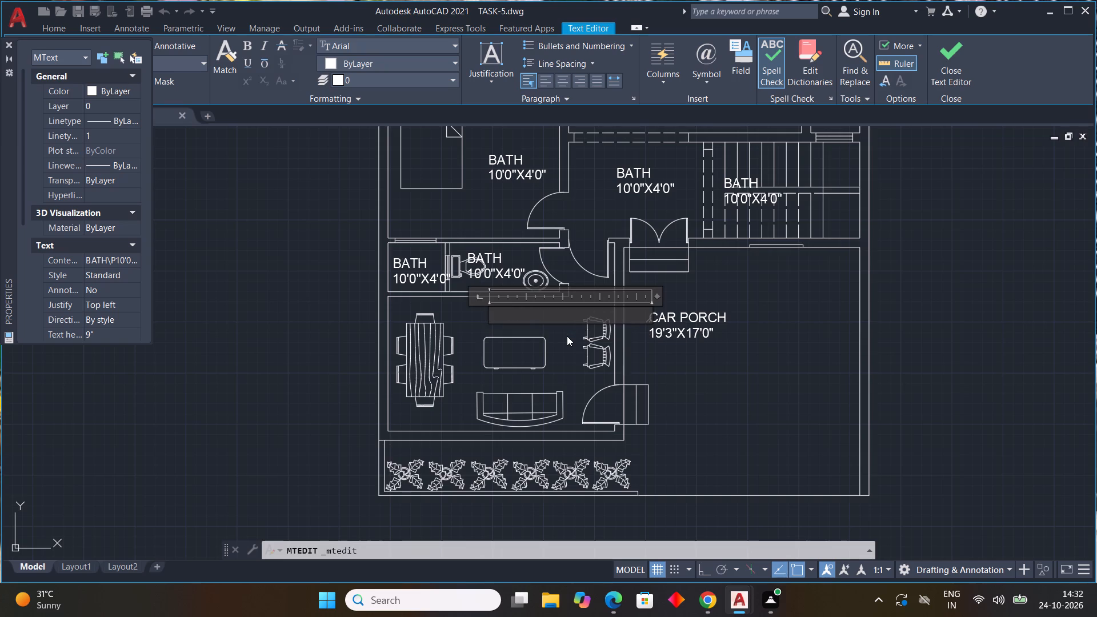
{"action": "scroll", "coordinate": [567, 336], "scroll_direction": "left", "scroll_amount": 1}
{"action": "scroll", "coordinate": [567, 336], "scroll_direction": "right", "scroll_amount": 1}
{"action": "scroll", "coordinate": [567, 336], "scroll_direction": "left", "scroll_amount": 1}
{"action": "scroll", "coordinate": [567, 336], "scroll_direction": "right", "scroll_amount": 1}
{"action": "scroll", "coordinate": [567, 336], "scroll_direction": "left", "scroll_amount": 1}
{"action": "type", "text": "DRAWING"}
{"action": "key", "text": "space"}
{"action": "type", "text": "DINING"}
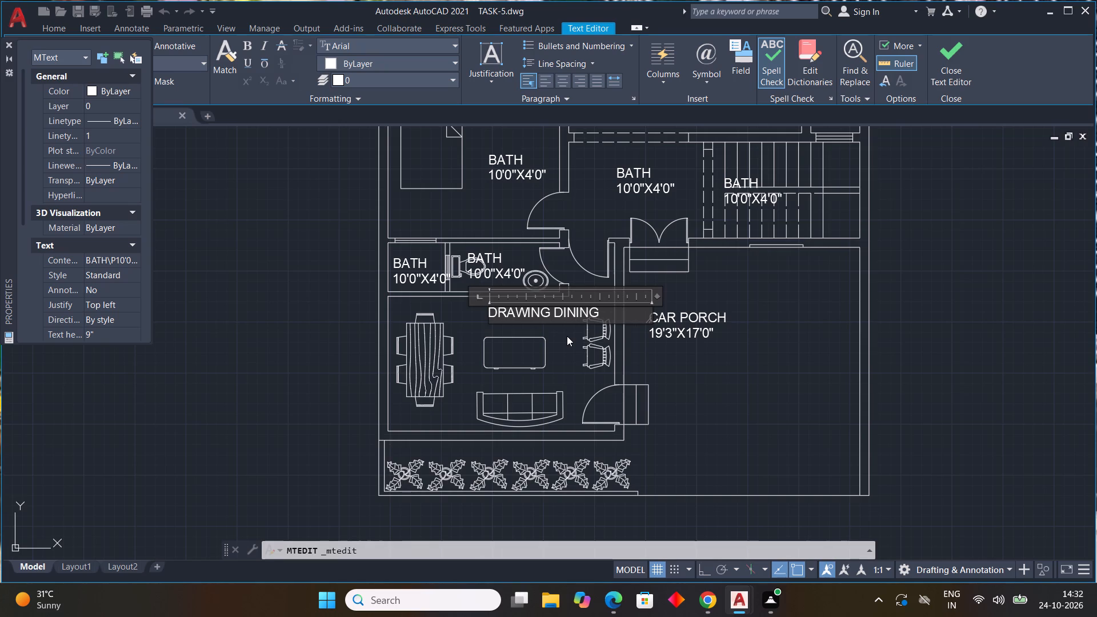
{"action": "left_click", "coordinate": [553, 314]}
{"action": "key", "text": "slash"}
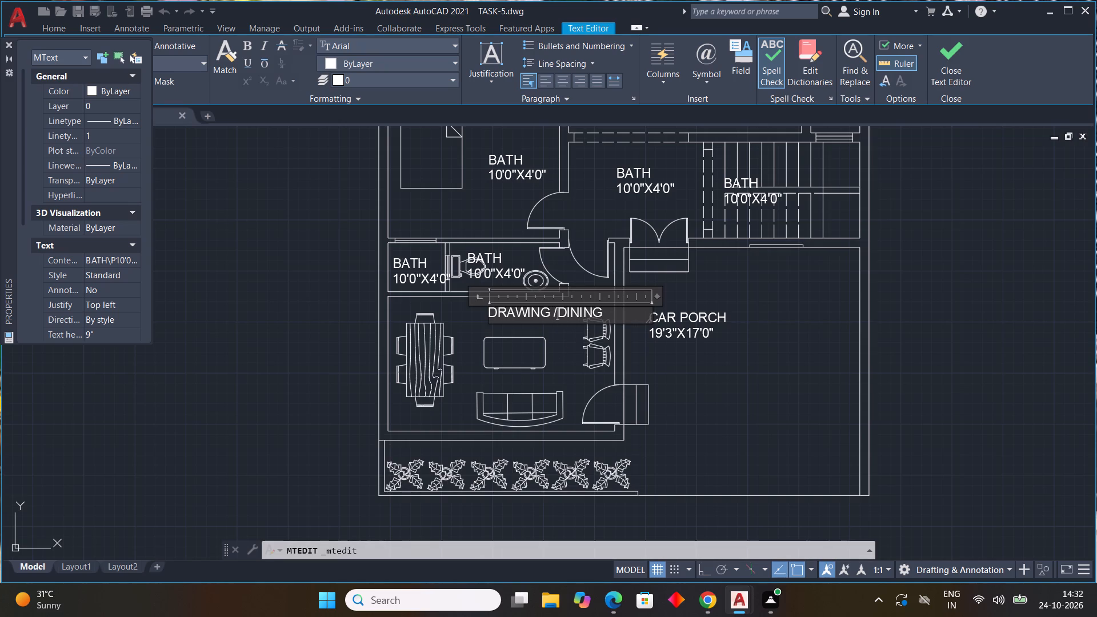
{"action": "left_click", "coordinate": [551, 312]}
{"action": "left_click", "coordinate": [552, 311]}
{"action": "key", "text": "Delete"}
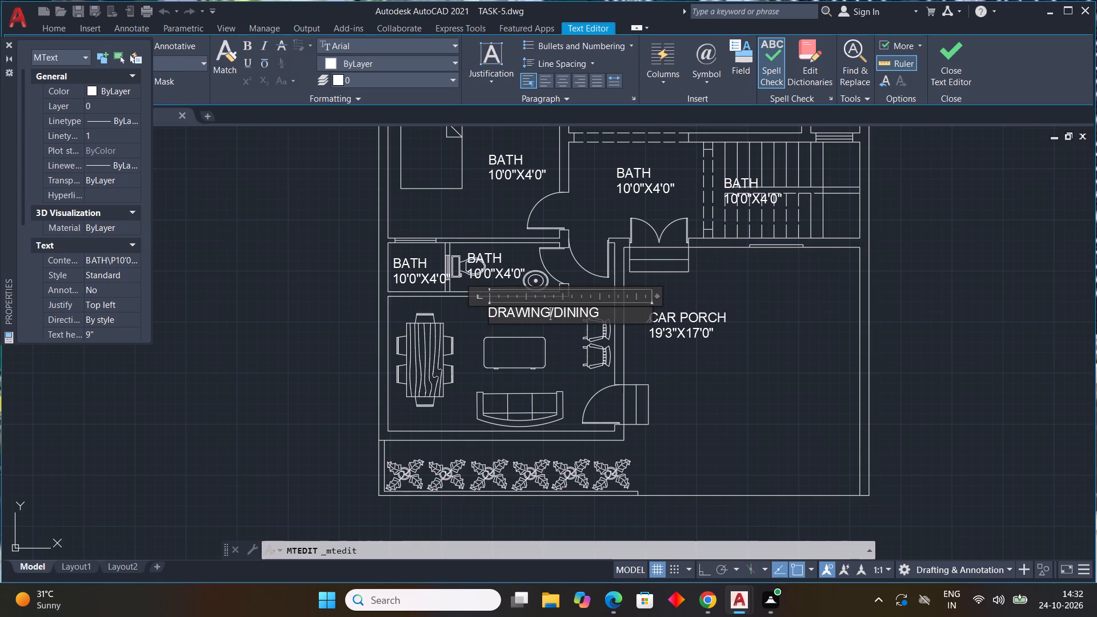
{"action": "left_click", "coordinate": [599, 312]}
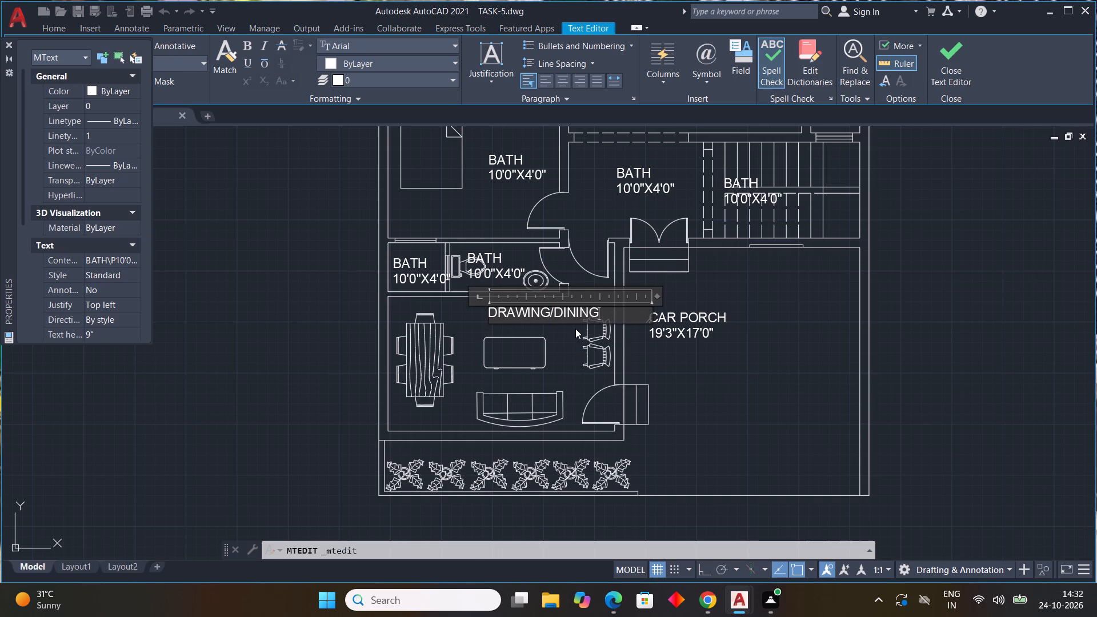
{"action": "key", "text": "Return"}
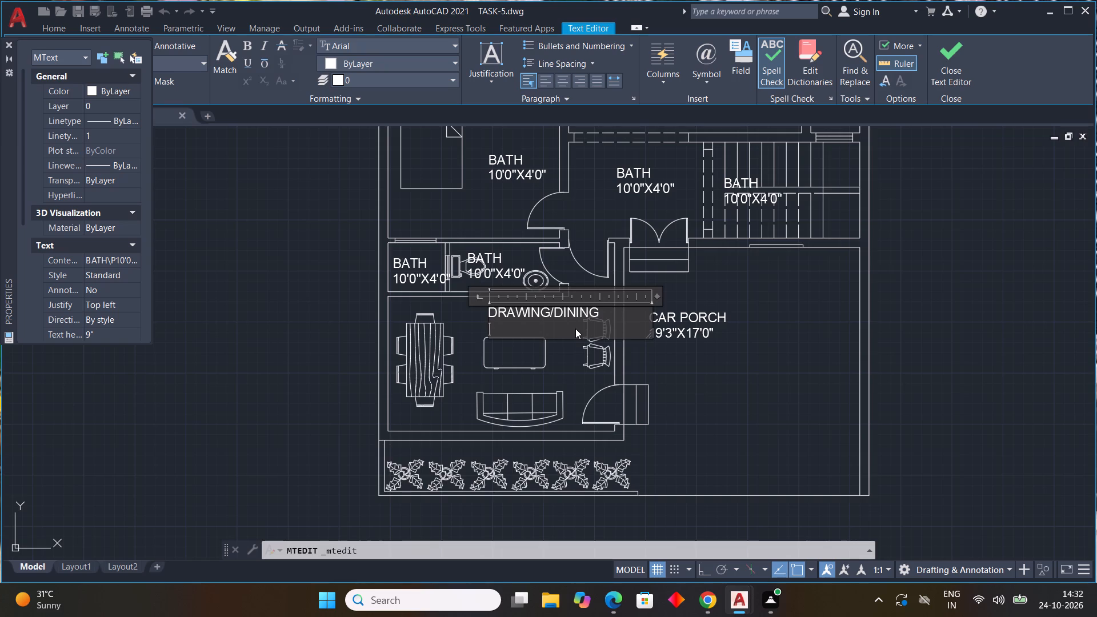
{"action": "type", "text": "18'"}
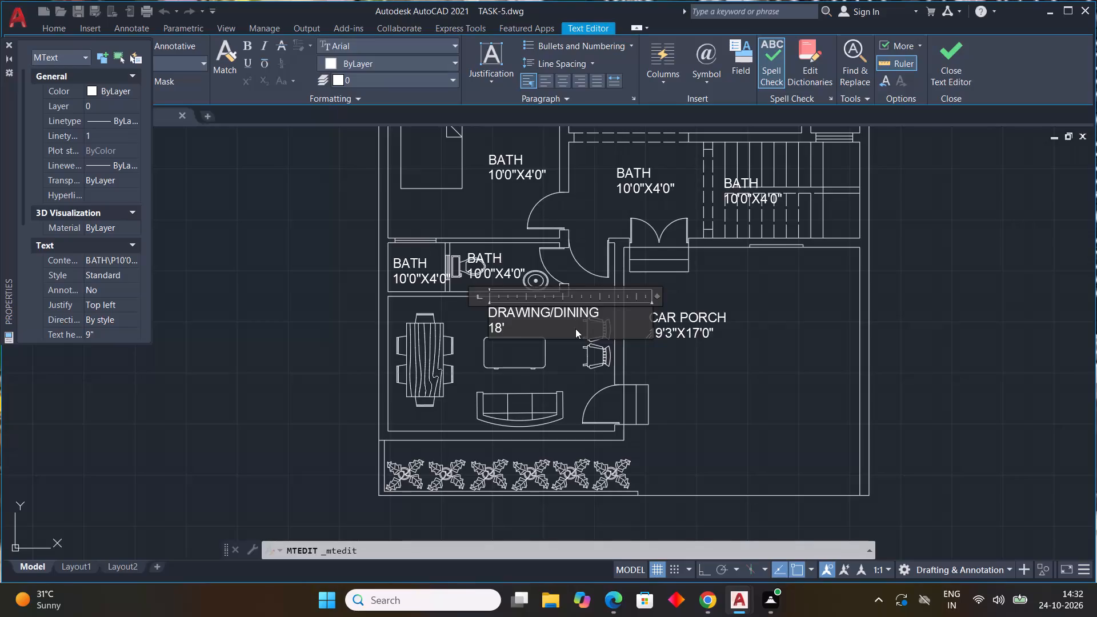
{"action": "type", "text": "6\"X"}
{"action": "type", "text": "11"}
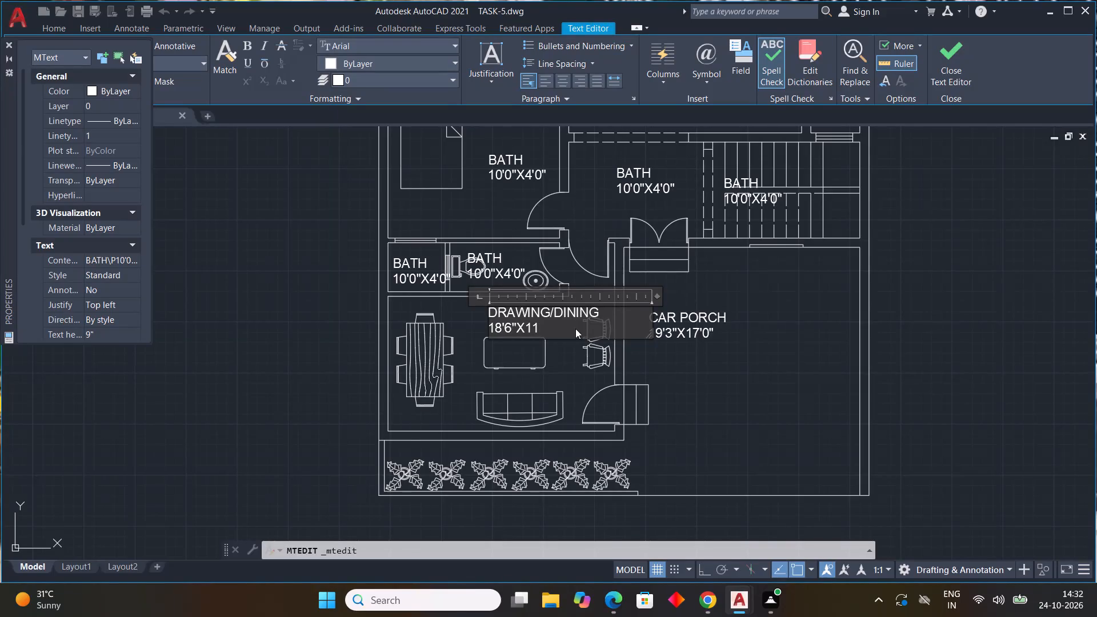
{"action": "key", "text": "1"}
{"action": "key", "text": "BackSpace"}
{"action": "key", "text": "apostrophe"}
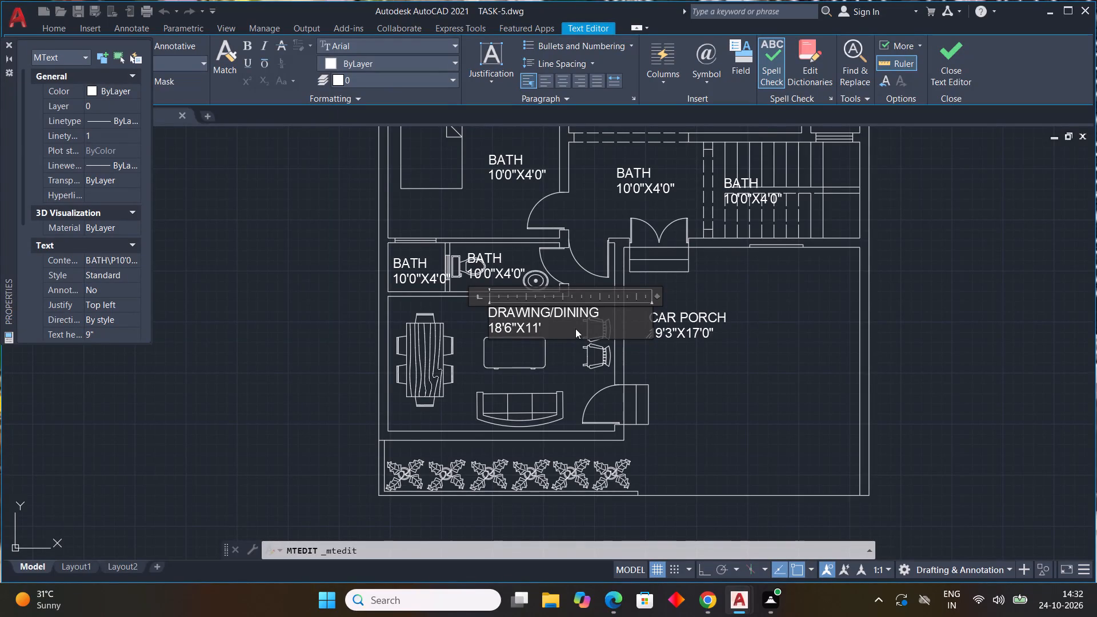
{"action": "type", "text": "0\""}
{"action": "left_click", "coordinate": [576, 332]}
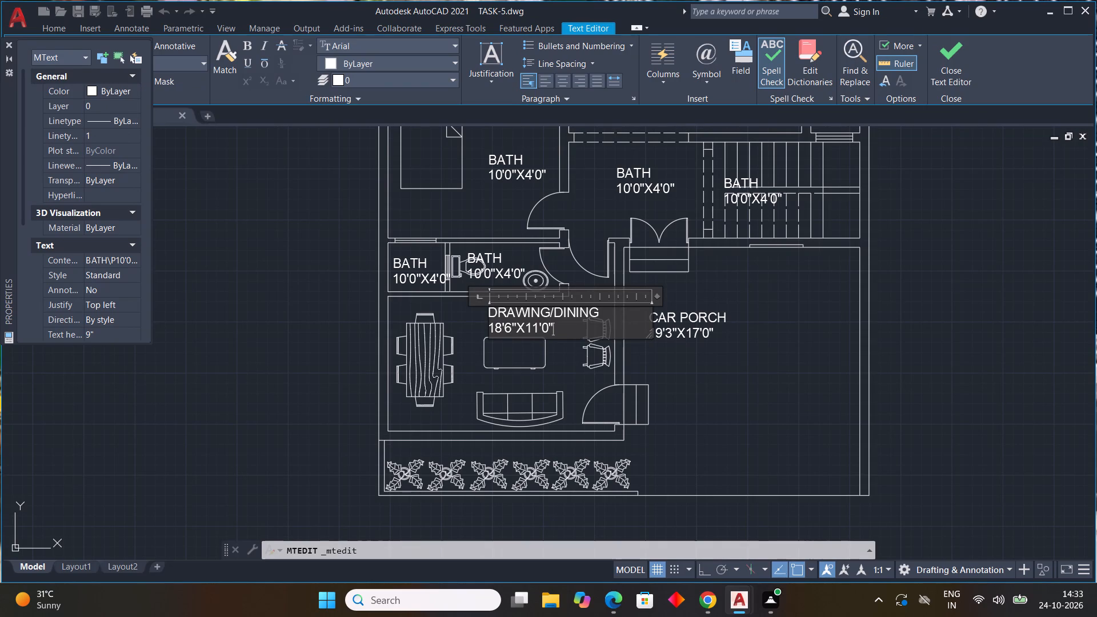
{"action": "left_click", "coordinate": [576, 349]}
Move the DRAWING/DINING label slightly west, closer to the dining table.
{"action": "left_click", "coordinate": [496, 312]}
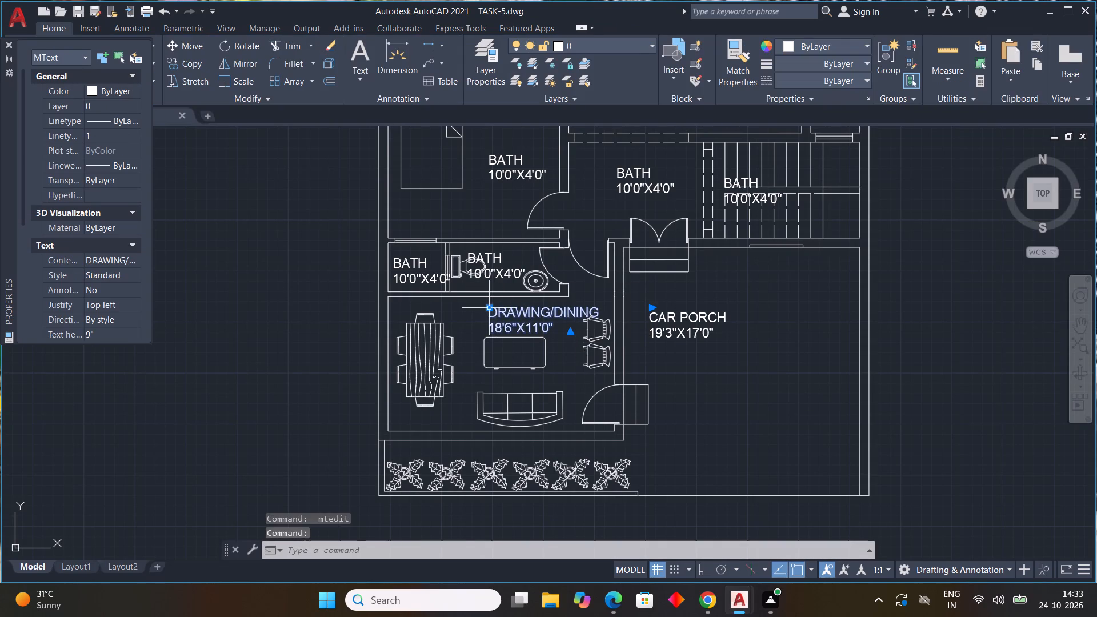
{"action": "left_click", "coordinate": [487, 306]}
{"action": "left_click", "coordinate": [463, 305]}
{"action": "scroll", "coordinate": [576, 318], "scroll_direction": "down", "scroll_amount": 1}
{"action": "middle_click_drag", "start_coordinate": [576, 319], "coordinate": [567, 367]}
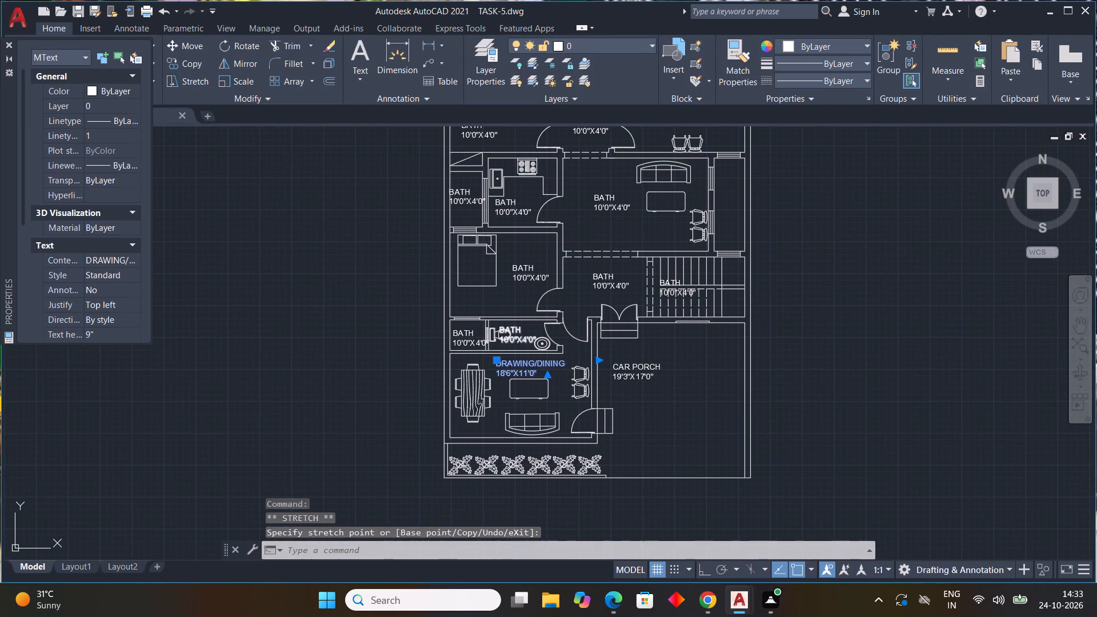
{"action": "key", "text": "Escape"}
Replace the label text in the small space west of the southern bathroom with OPEN and 4'8"X4'0" on two lines.
{"action": "double_click", "coordinate": [472, 341]}
{"action": "scroll", "coordinate": [473, 340], "scroll_direction": "up", "scroll_amount": 4}
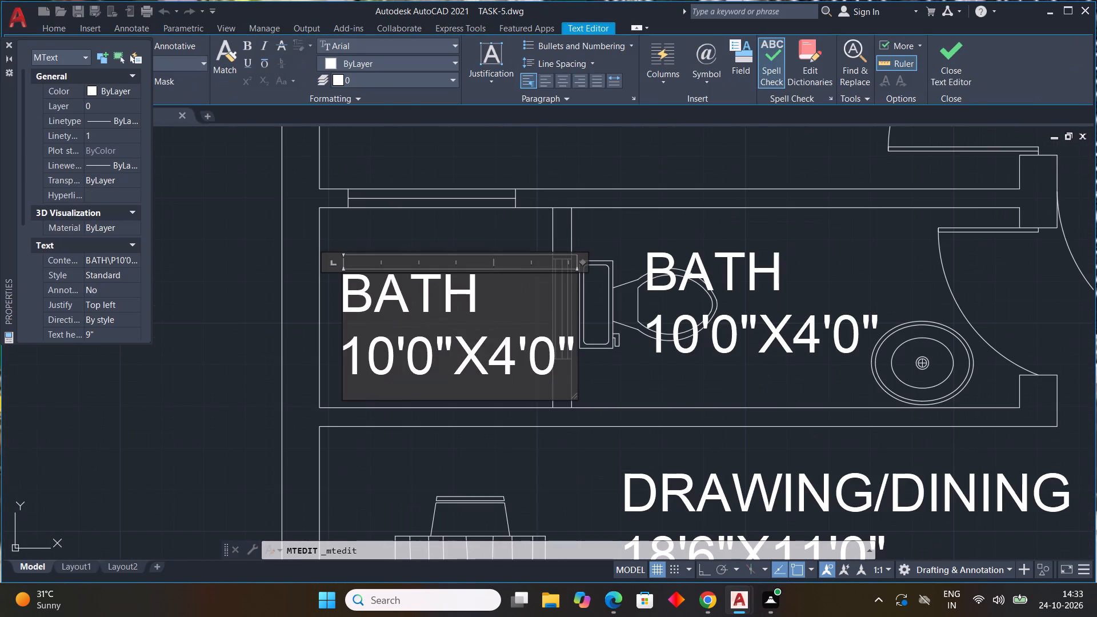
{"action": "left_click", "coordinate": [569, 358]}
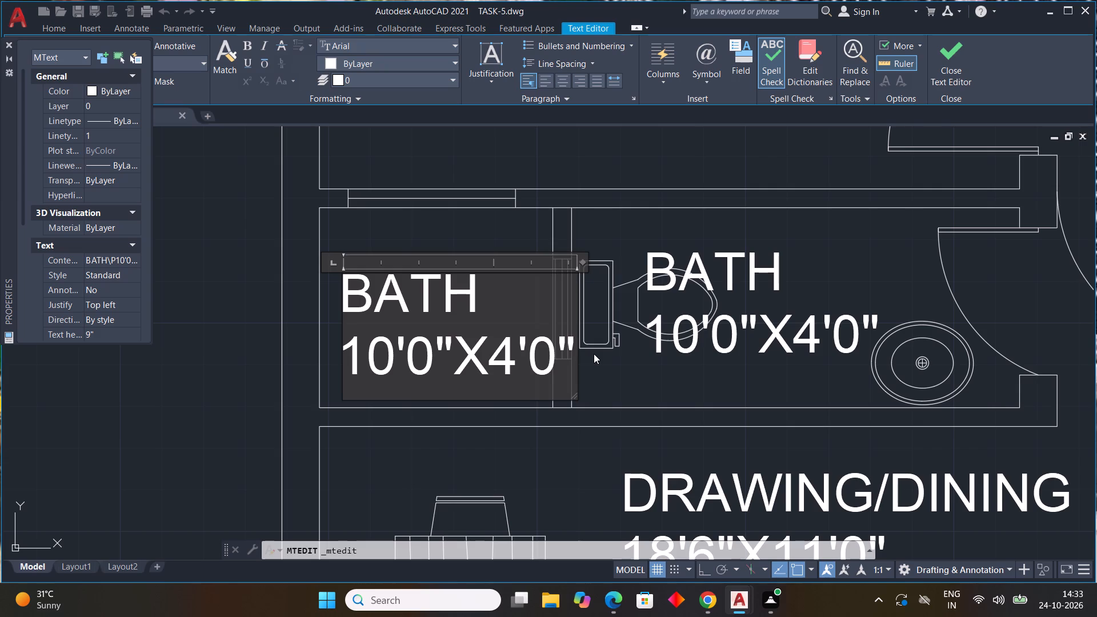
{"action": "key", "text": "BackSpace"}
{"action": "key", "text": "BackSpace"}
{"action": "key", "text": "BackSpace"}
{"action": "key", "text": "BackSpace"}
{"action": "key", "text": "BackSpace"}
{"action": "key", "text": "BackSpace"}
{"action": "key", "text": "BackSpace"}
{"action": "key", "text": "BackSpace"}
{"action": "key", "text": "BackSpace"}
{"action": "key", "text": "BackSpace"}
{"action": "key", "text": "BackSpace"}
{"action": "key", "text": "BackSpace"}
{"action": "key", "text": "BackSpace"}
{"action": "key", "text": "BackSpace"}
{"action": "key", "text": "BackSpace"}
{"action": "key", "text": "BackSpace"}
{"action": "key", "text": "BackSpace"}
{"action": "key", "text": "BackSpace"}
{"action": "key", "text": "BackSpace"}
{"action": "key", "text": "BackSpace"}
{"action": "type", "text": "OPEN"}
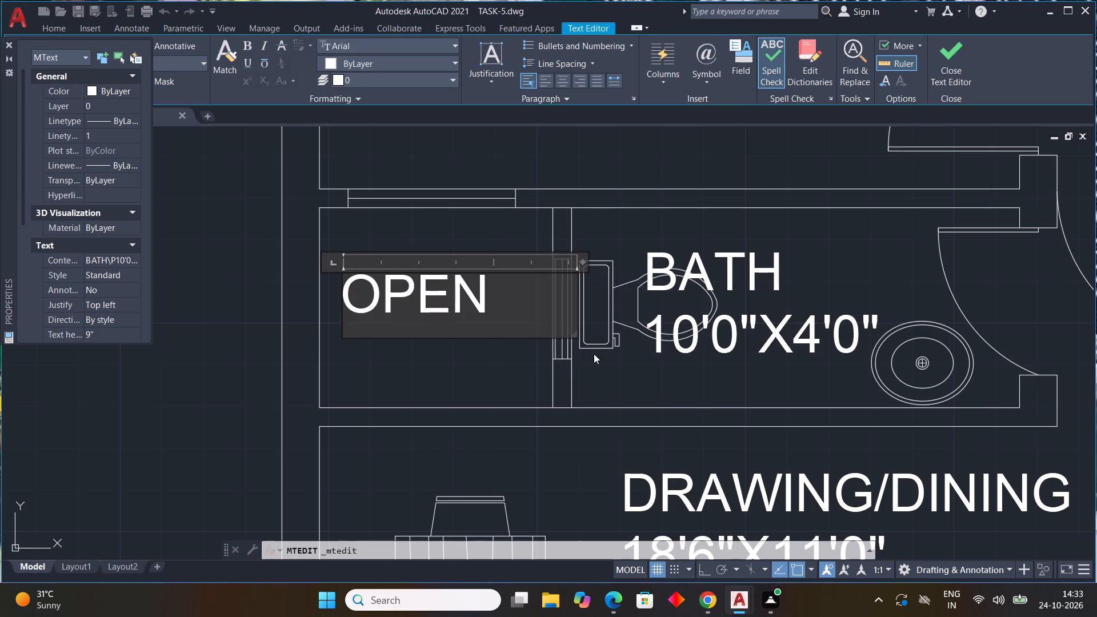
{"action": "key", "text": "Return"}
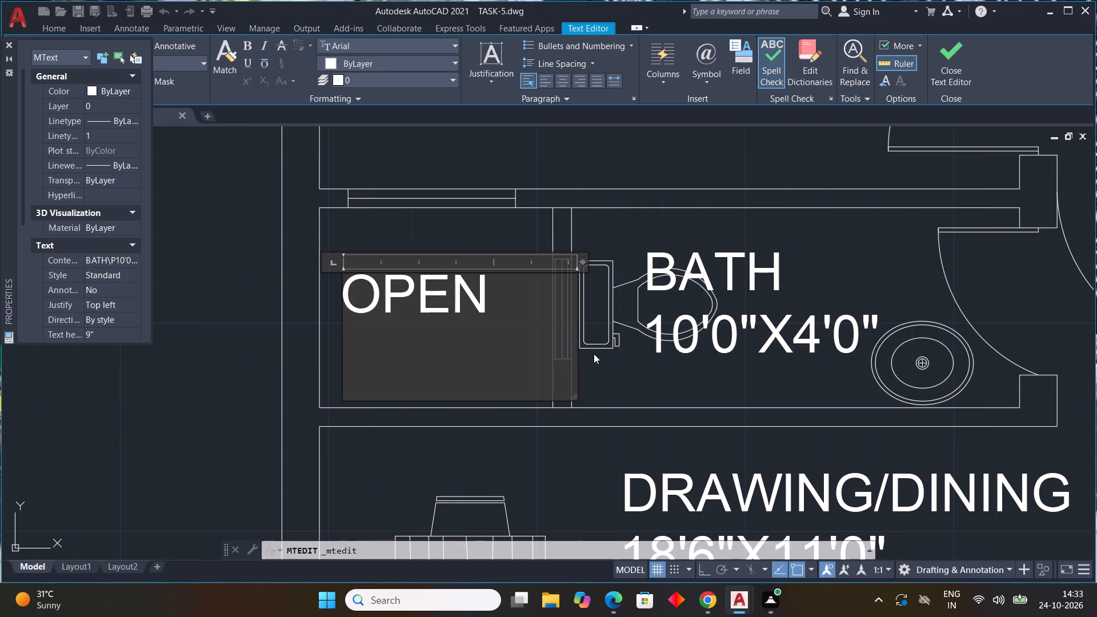
{"action": "type", "text": "4,"}
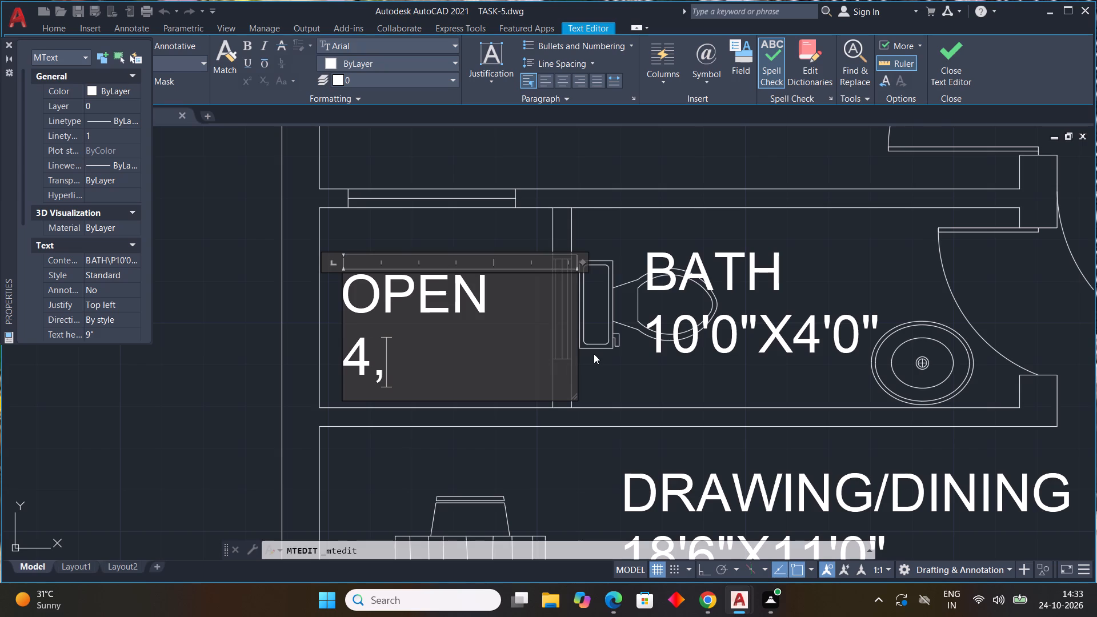
{"action": "type", "text": "8\""}
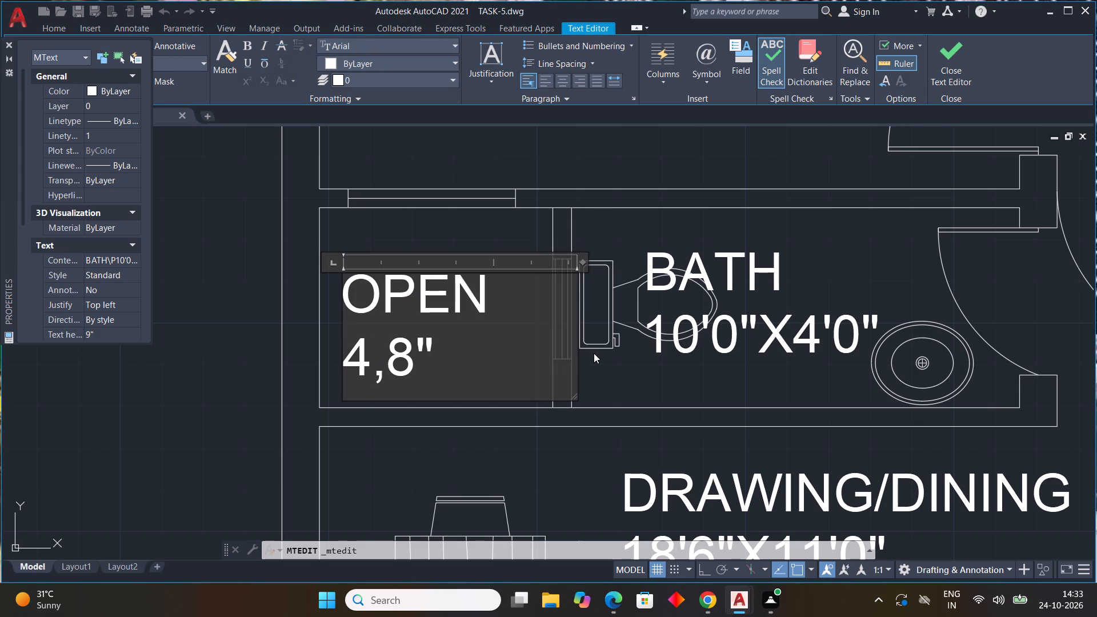
{"action": "key", "text": "BackSpace"}
{"action": "key", "text": "BackSpace"}
{"action": "key", "text": "BackSpace"}
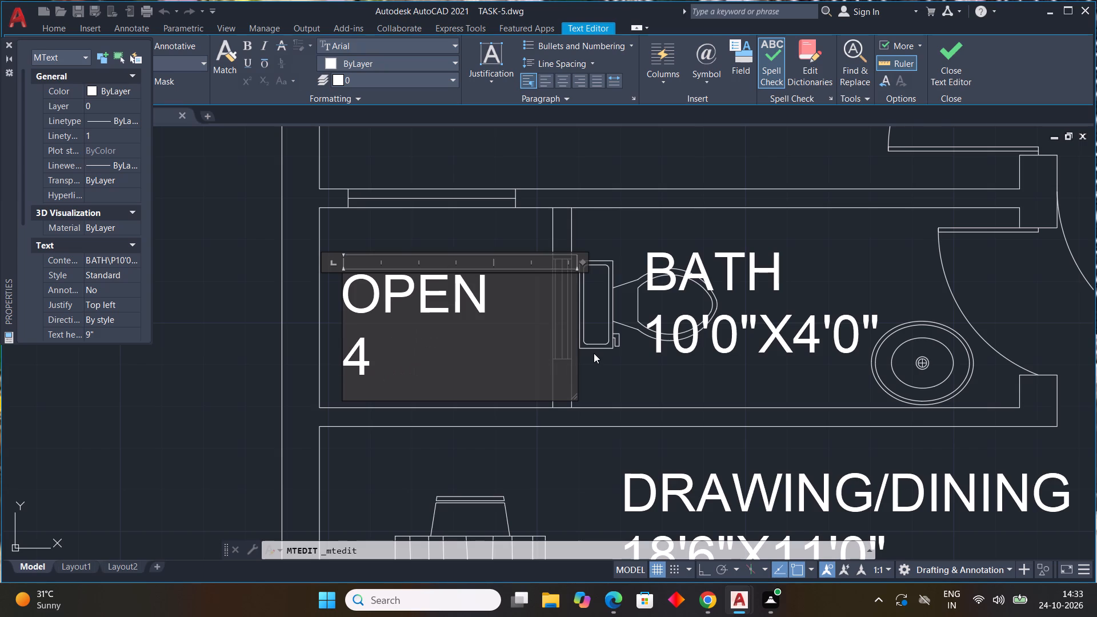
{"action": "key", "text": "apostrophe"}
{"action": "type", "text": "8\""}
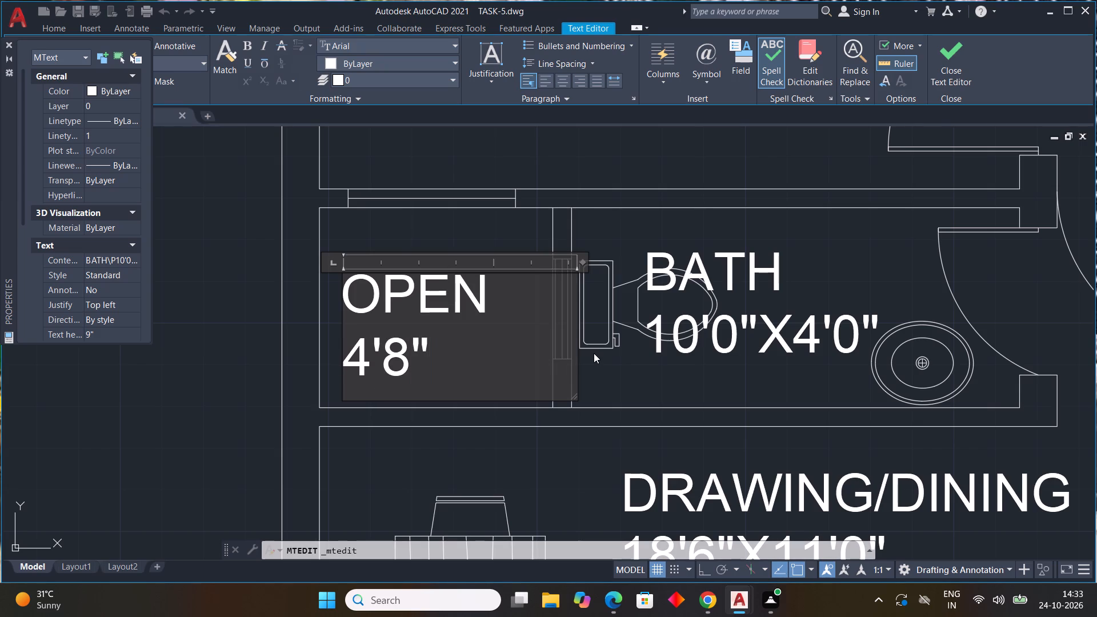
{"action": "key", "text": "x"}
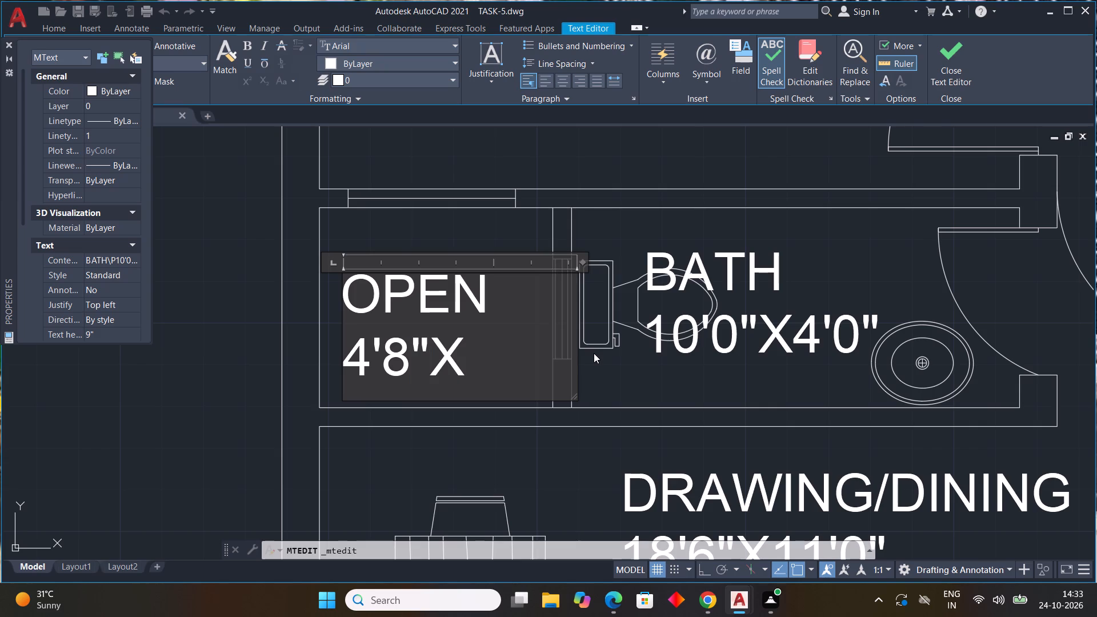
{"action": "type", "text": "4'0\""}
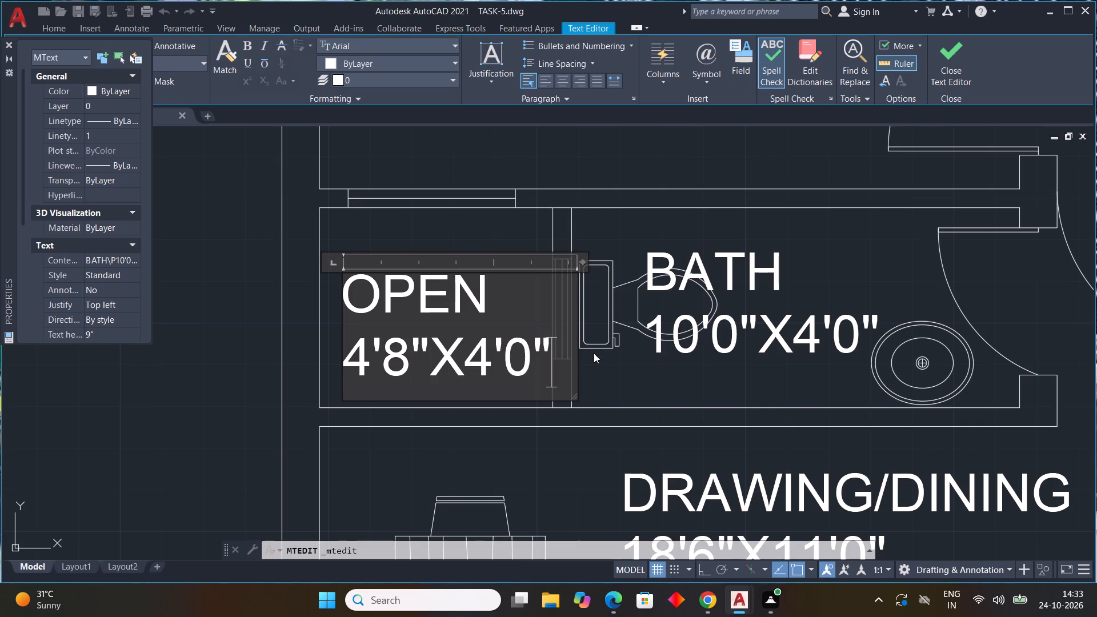
{"action": "left_click", "coordinate": [608, 376]}
Replace the label text in the southern bathroom, east of the OPEN space, with BATH and 9'0"X4'0" on two lines.
{"action": "middle_click_drag", "start_coordinate": [602, 379], "coordinate": [471, 352]}
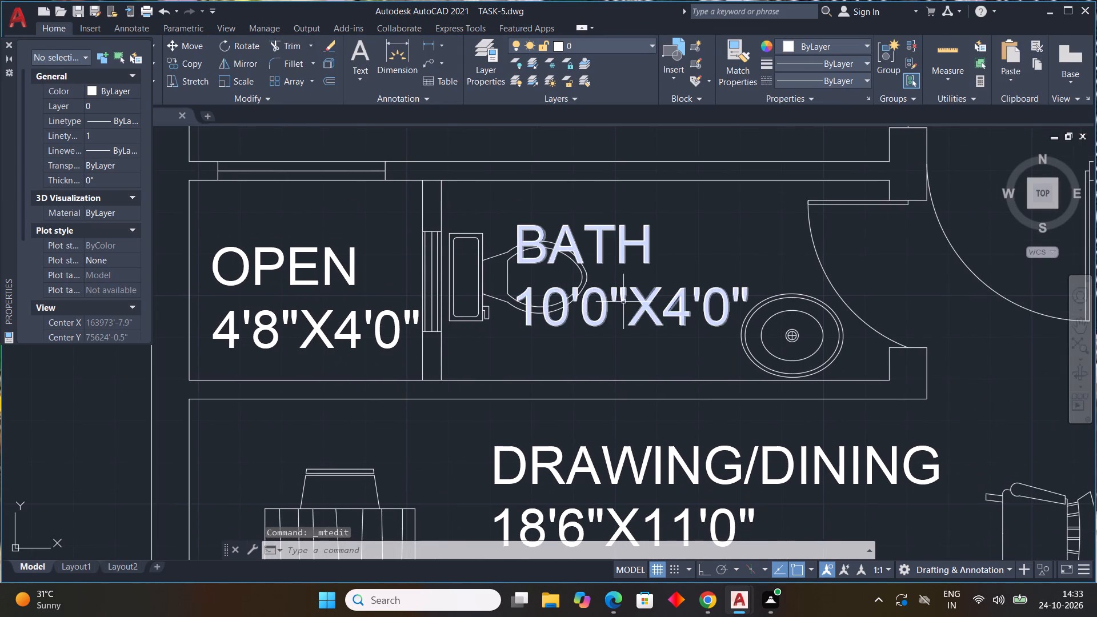
{"action": "double_click", "coordinate": [641, 299]}
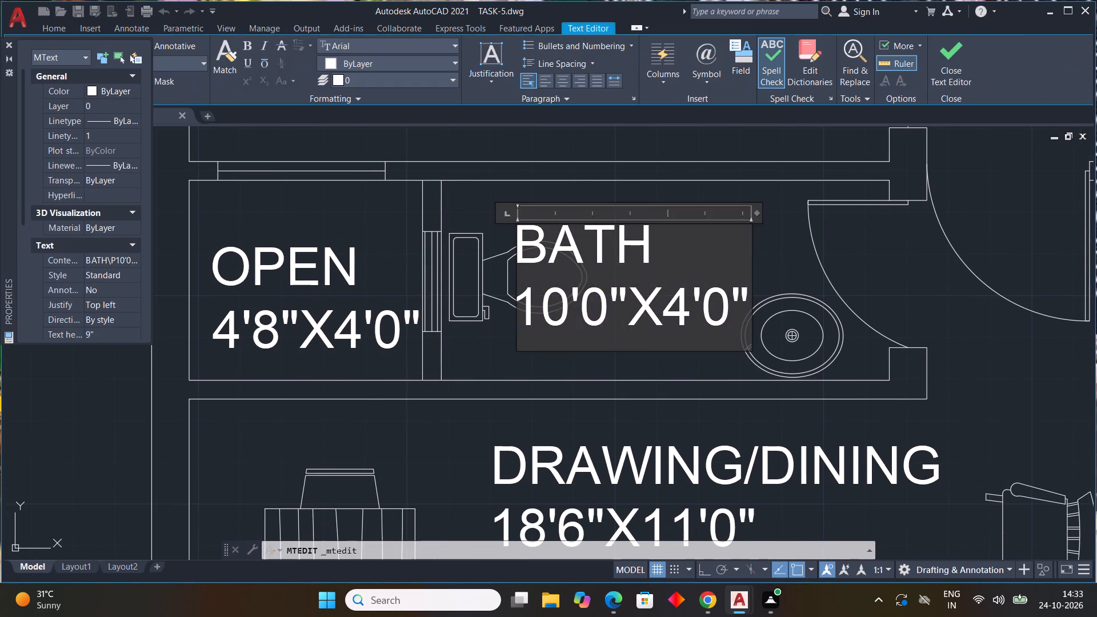
{"action": "left_click", "coordinate": [745, 305]}
{"action": "key", "text": "BackSpace"}
{"action": "key", "text": "BackSpace"}
{"action": "key", "text": "BackSpace"}
{"action": "key", "text": "BackSpace"}
{"action": "key", "text": "BackSpace"}
{"action": "key", "text": "BackSpace"}
{"action": "key", "text": "BackSpace"}
{"action": "key", "text": "BackSpace"}
{"action": "key", "text": "BackSpace"}
{"action": "key", "text": "BackSpace"}
{"action": "key", "text": "BackSpace"}
{"action": "key", "text": "BackSpace"}
{"action": "key", "text": "BackSpace"}
{"action": "key", "text": "BackSpace"}
{"action": "key", "text": "BackSpace"}
{"action": "key", "text": "BackSpace"}
{"action": "key", "text": "BackSpace"}
{"action": "key", "text": "BackSpace"}
{"action": "key", "text": "BackSpace"}
{"action": "key", "text": "BackSpace"}
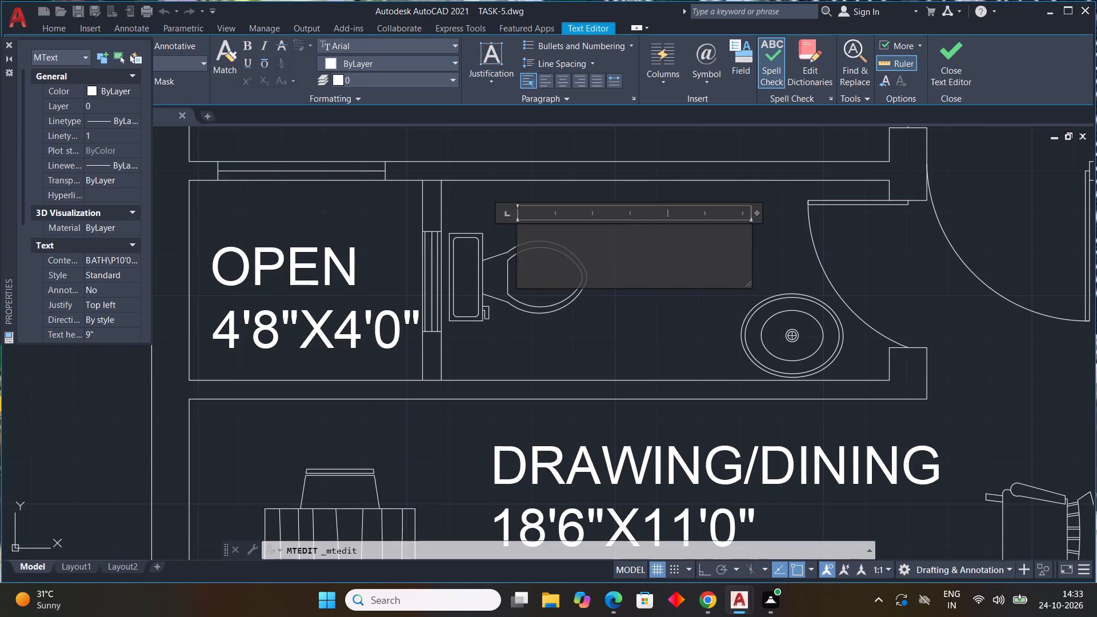
{"action": "type", "text": "BATH"}
{"action": "key", "text": "Return"}
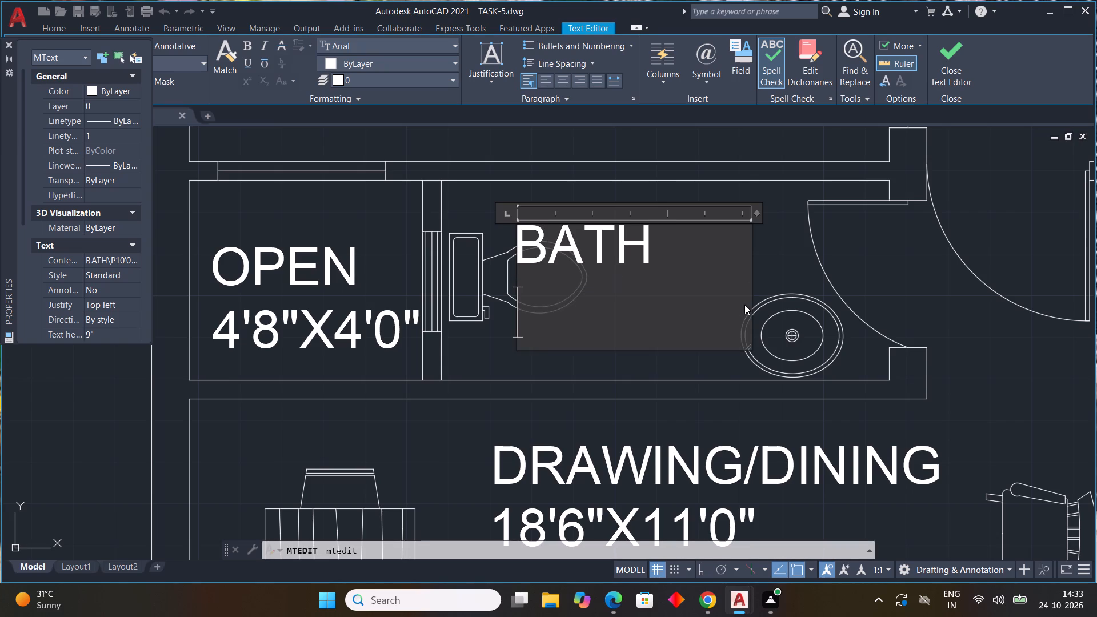
{"action": "type", "text": "9'0\""}
{"action": "key", "text": "x"}
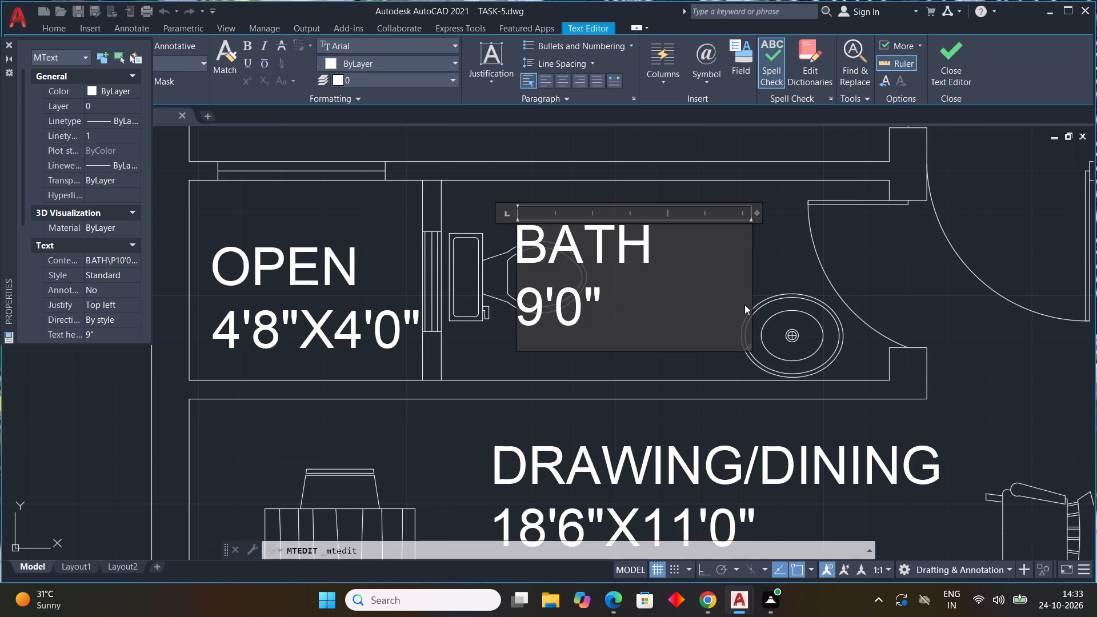
{"action": "type", "text": "4'0\""}
{"action": "left_click", "coordinate": [693, 349]}
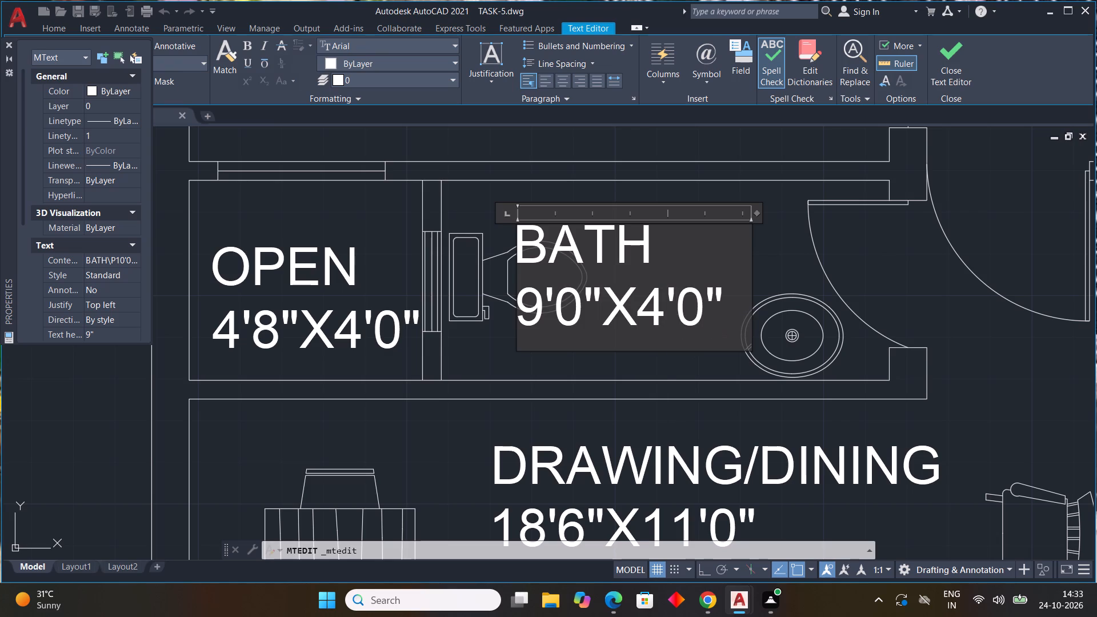
{"action": "left_click", "coordinate": [661, 372]}
Widen the label in the bedroom north of that bathroom and replace its text with GUEST BED and 14'0"X11'0" on two lines.
{"action": "scroll", "coordinate": [609, 286], "scroll_direction": "down", "scroll_amount": 2}
{"action": "middle_click_drag", "start_coordinate": [605, 287], "coordinate": [570, 354]}
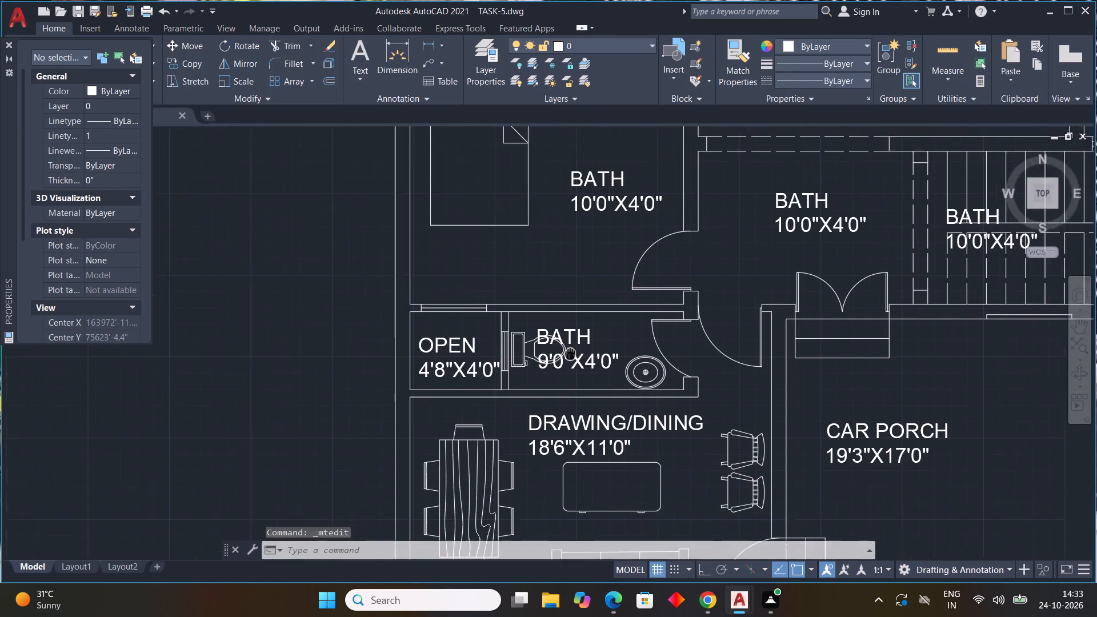
{"action": "middle_click_drag", "start_coordinate": [570, 354], "coordinate": [554, 329]}
{"action": "middle_click_drag", "start_coordinate": [552, 263], "coordinate": [542, 333]}
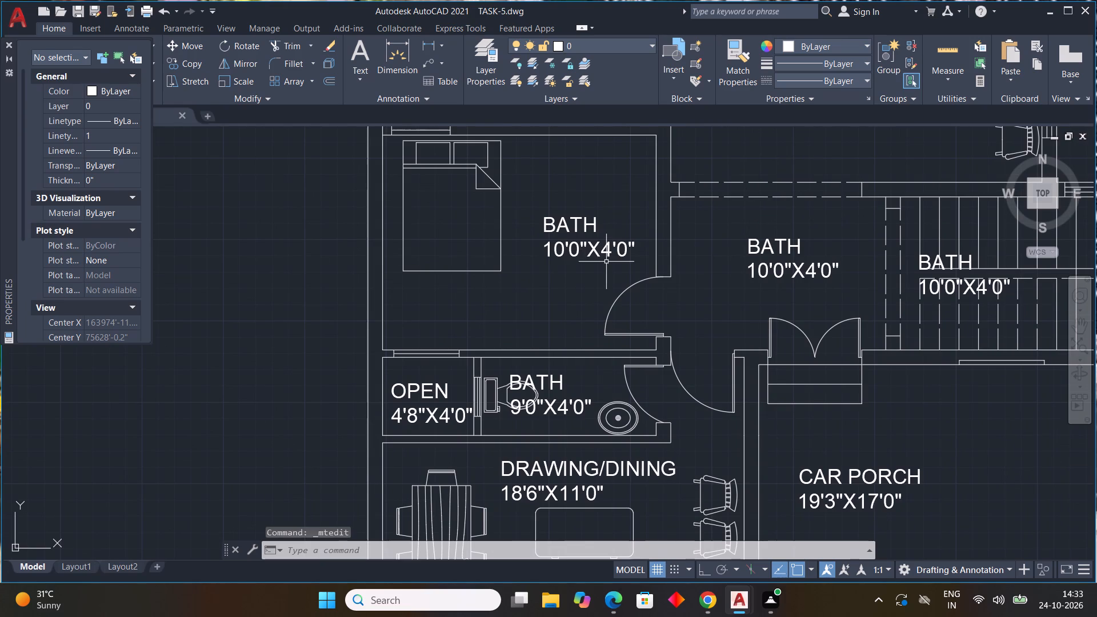
{"action": "left_click", "coordinate": [606, 249]}
{"action": "left_click", "coordinate": [606, 246]}
{"action": "double_click", "coordinate": [607, 246]}
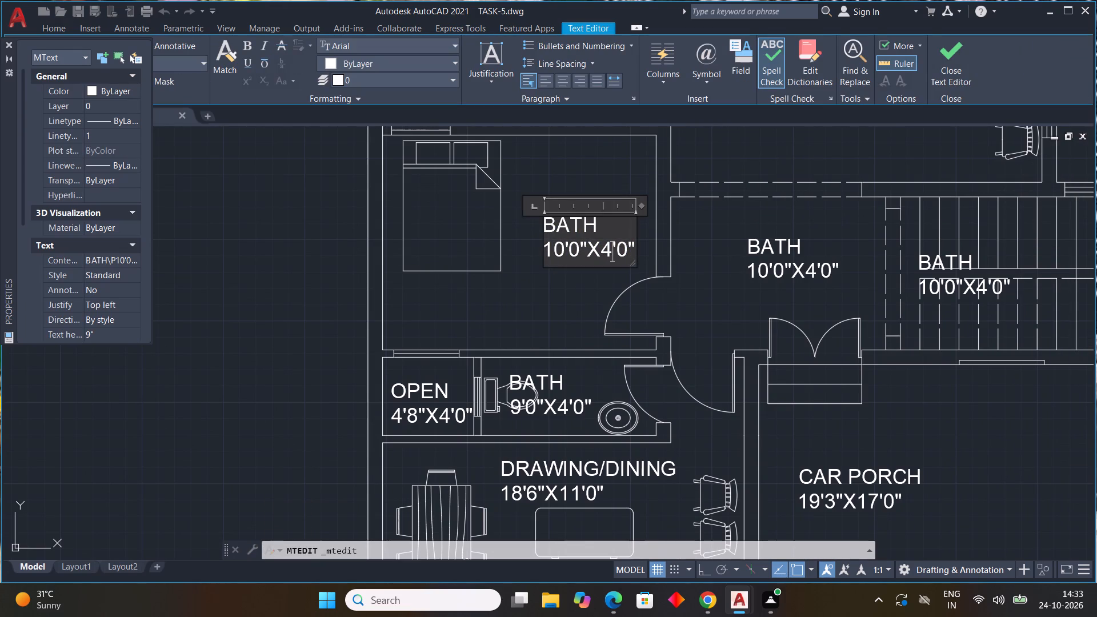
{"action": "key", "text": "Right"}
{"action": "key", "text": "Right"}
{"action": "key", "text": "Right"}
{"action": "key", "text": "Right"}
{"action": "key", "text": "Right"}
{"action": "key", "text": "Right"}
{"action": "key", "text": "Right"}
{"action": "key", "text": "Right"}
{"action": "key", "text": "Right"}
{"action": "key", "text": "Right"}
{"action": "key", "text": "Right"}
{"action": "key", "text": "Right"}
{"action": "key", "text": "Right"}
{"action": "key", "text": "Right"}
{"action": "key", "text": "BackSpace"}
{"action": "key", "text": "BackSpace"}
{"action": "key", "text": "BackSpace"}
{"action": "key", "text": "BackSpace"}
{"action": "key", "text": "BackSpace"}
{"action": "key", "text": "BackSpace"}
{"action": "key", "text": "BackSpace"}
{"action": "key", "text": "BackSpace"}
{"action": "key", "text": "BackSpace"}
{"action": "key", "text": "BackSpace"}
{"action": "key", "text": "BackSpace"}
{"action": "key", "text": "BackSpace"}
{"action": "key", "text": "BackSpace"}
{"action": "key", "text": "BackSpace"}
{"action": "key", "text": "BackSpace"}
{"action": "key", "text": "BackSpace"}
{"action": "key", "text": "BackSpace"}
{"action": "key", "text": "BackSpace"}
{"action": "key", "text": "BackSpace"}
{"action": "key", "text": "BackSpace"}
{"action": "type", "text": "GUEST BED"}
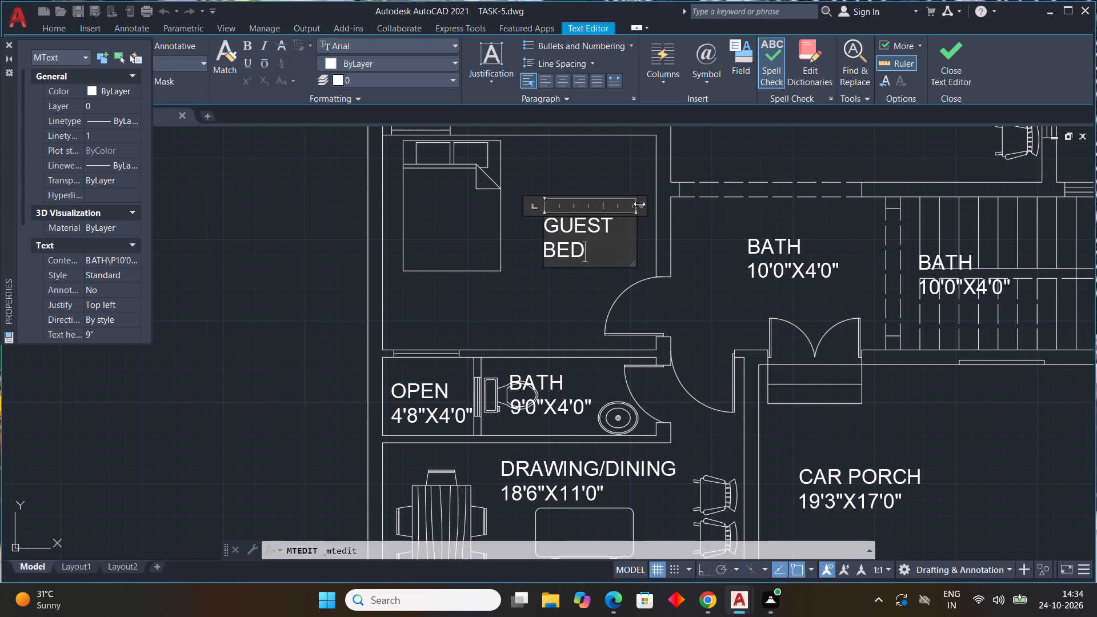
{"action": "left_click_drag", "start_coordinate": [639, 204], "coordinate": [668, 206]}
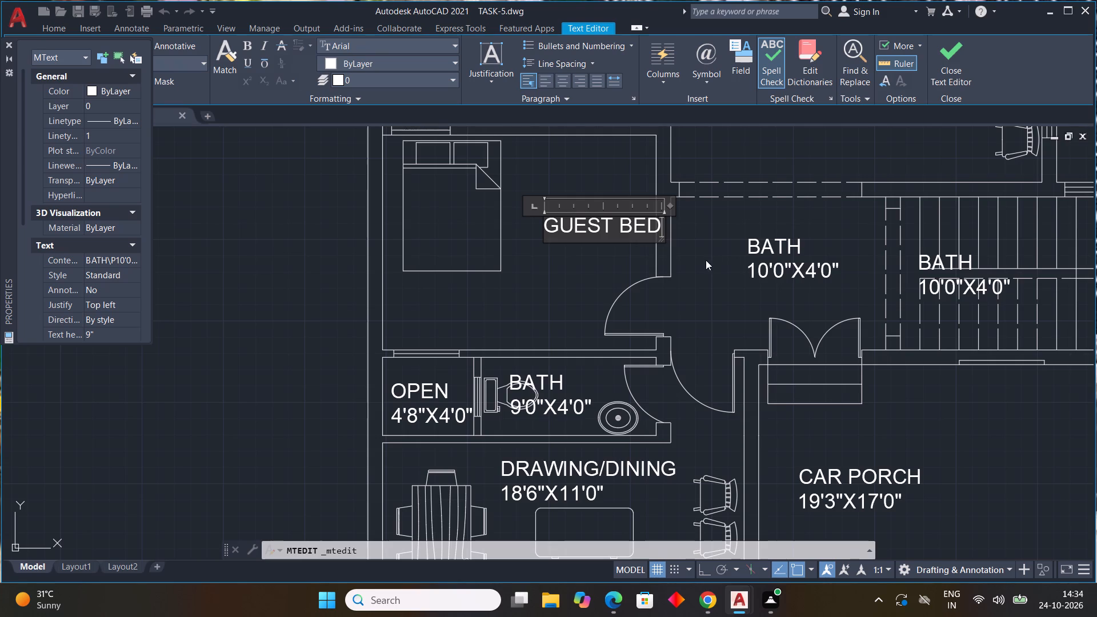
{"action": "key", "text": "Return"}
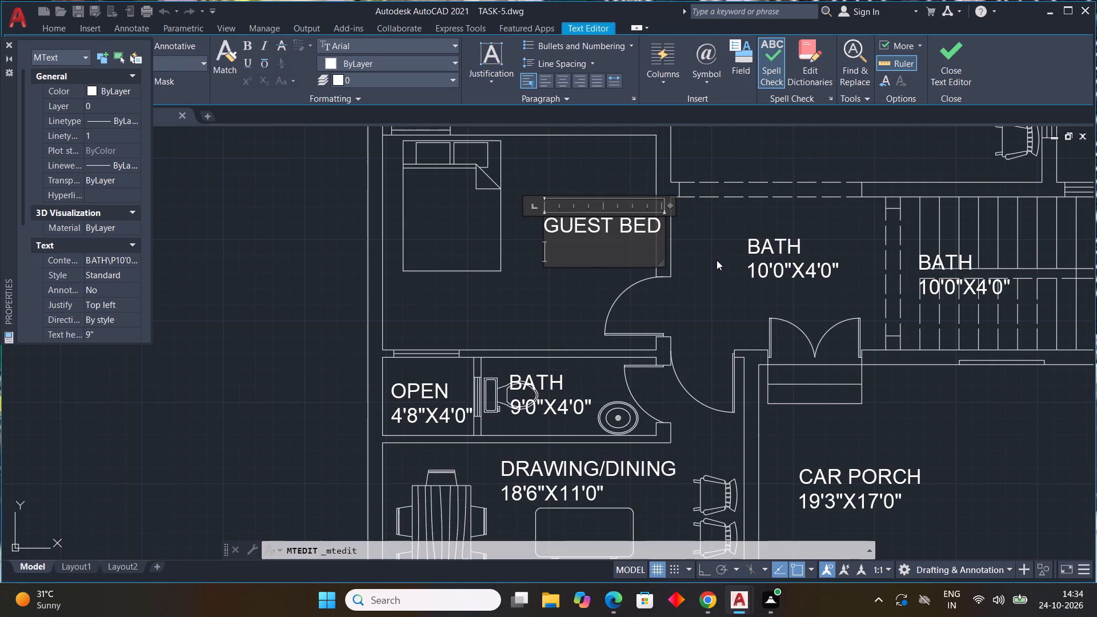
{"action": "type", "text": "14'0\""}
{"action": "key", "text": "x"}
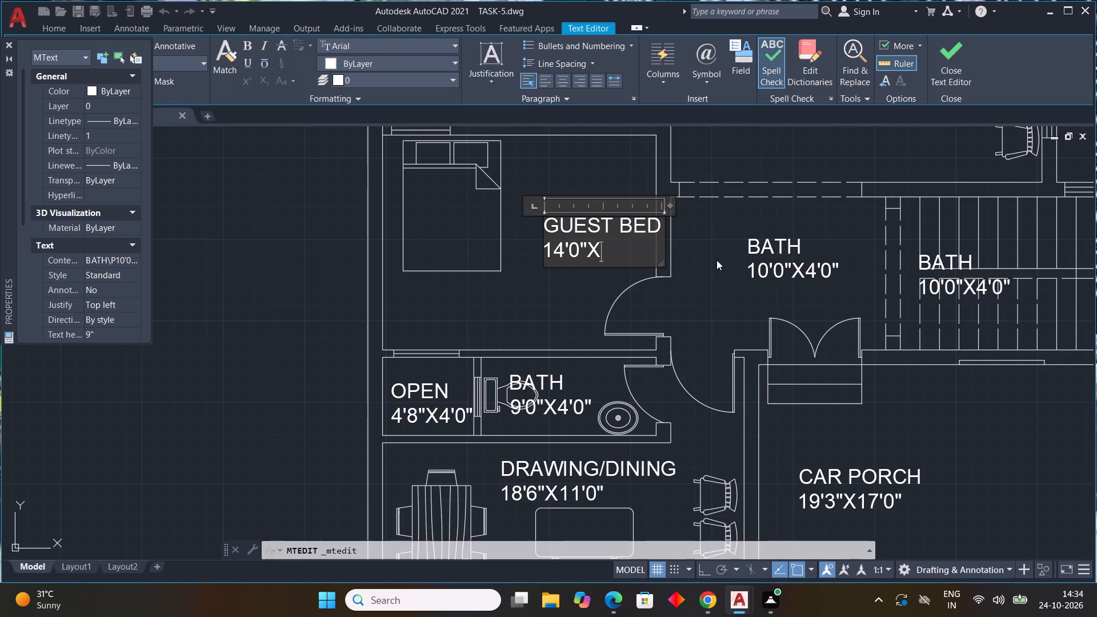
{"action": "type", "text": "11'0\""}
{"action": "left_click", "coordinate": [576, 315]}
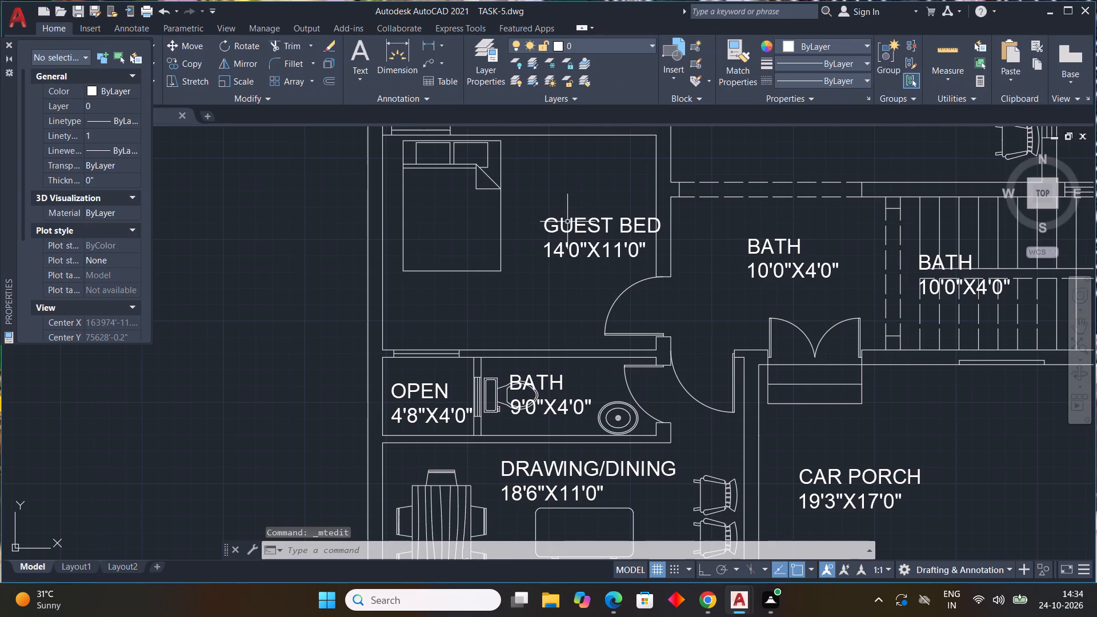
Move the GUEST BED label slightly northwest, closer to the bed.
{"action": "left_click", "coordinate": [577, 229]}
{"action": "left_click", "coordinate": [547, 218]}
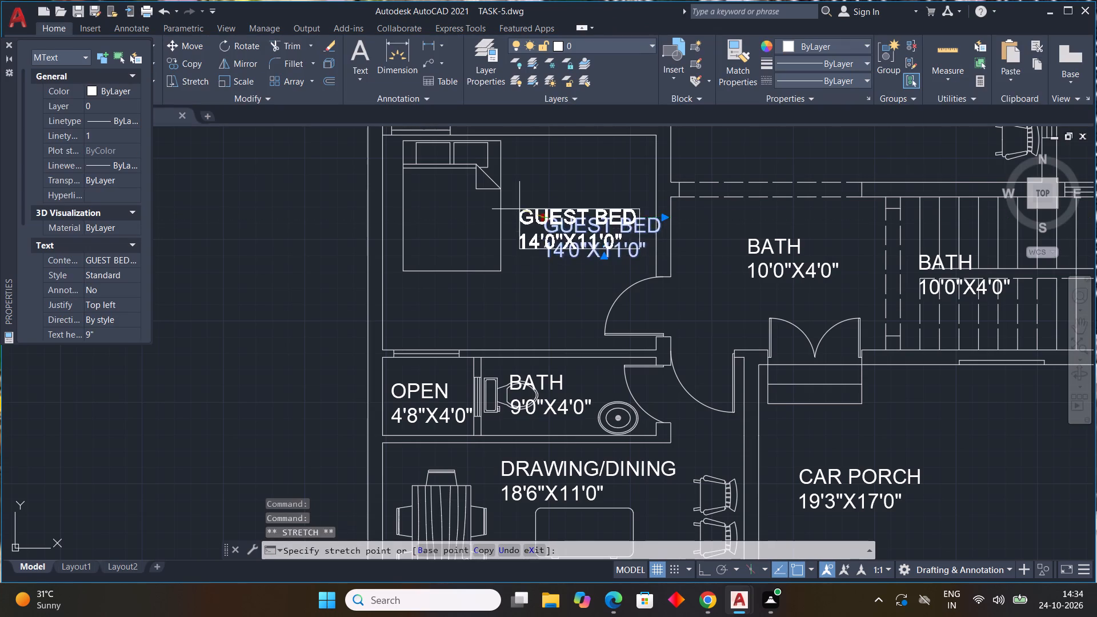
{"action": "left_click", "coordinate": [519, 209]}
{"action": "middle_click_drag", "start_coordinate": [594, 258], "coordinate": [542, 303]}
{"action": "key", "text": "Escape"}
{"action": "key", "text": "Escape"}
{"action": "key", "text": "Escape"}
{"action": "key", "text": "Escape"}
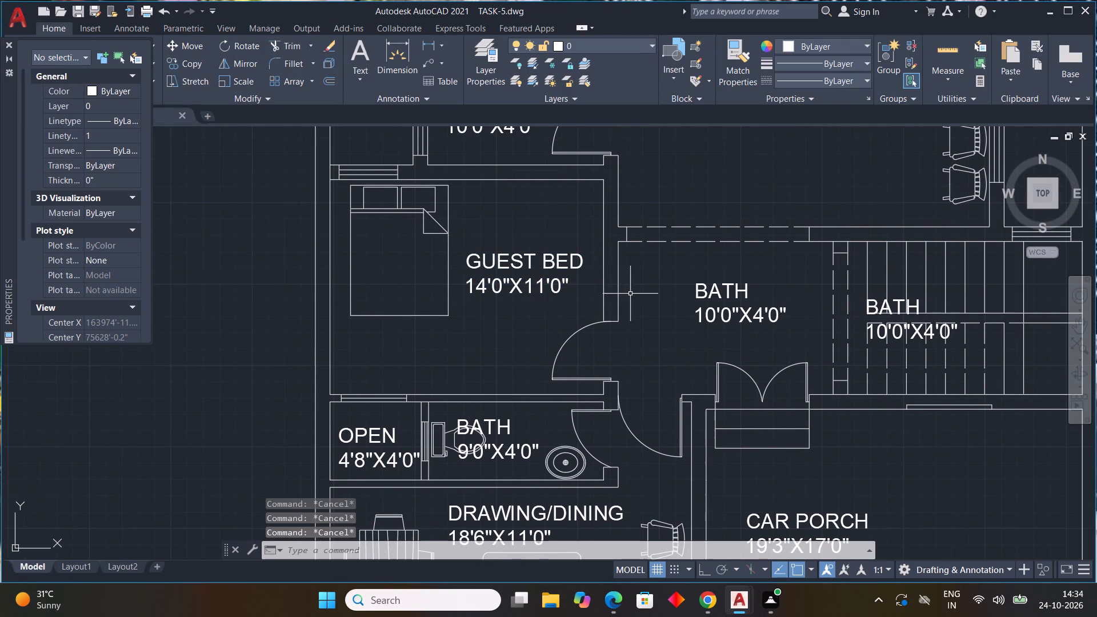
Replace the label text in the entrance space between the guest bedroom and the staircase with LOBBY and 10'3"X7'10" on two lines.
{"action": "middle_click_drag", "start_coordinate": [634, 315], "coordinate": [523, 298]}
{"action": "double_click", "coordinate": [609, 297]}
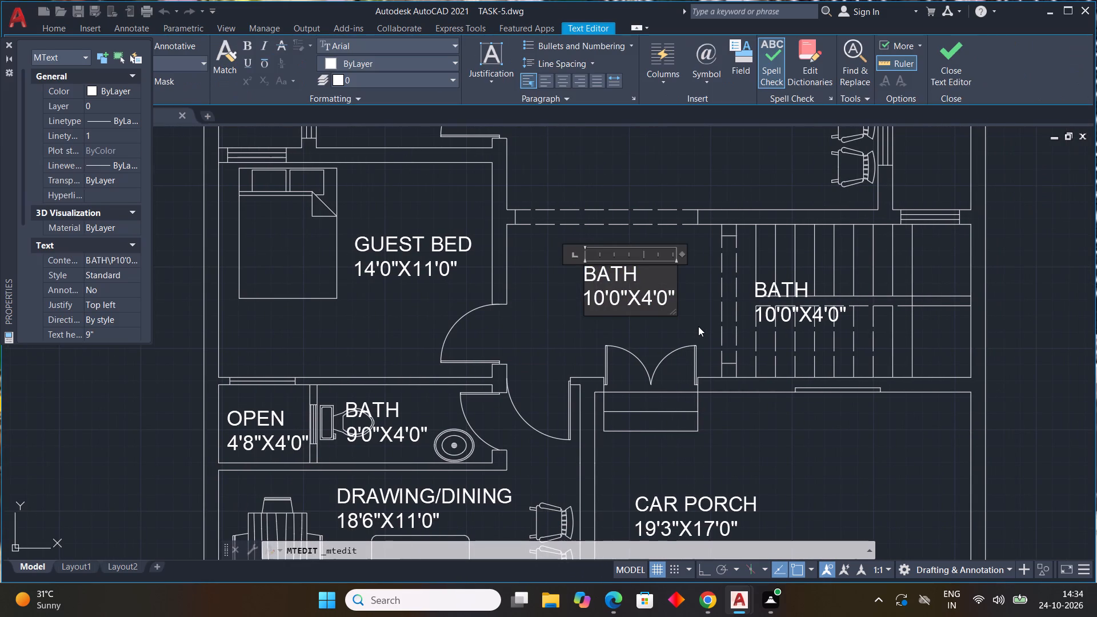
{"action": "key", "text": "Right"}
{"action": "key", "text": "Right"}
{"action": "key", "text": "Right"}
{"action": "key", "text": "Right"}
{"action": "key", "text": "Right"}
{"action": "key", "text": "Right"}
{"action": "key", "text": "Right"}
{"action": "key", "text": "Right"}
{"action": "key", "text": "Right"}
{"action": "key", "text": "Right"}
{"action": "key", "text": "Right"}
{"action": "key", "text": "Right"}
{"action": "key", "text": "Right"}
{"action": "key", "text": "Right"}
{"action": "key", "text": "Right"}
{"action": "key", "text": "Right"}
{"action": "key", "text": "Right"}
{"action": "key", "text": "Right"}
{"action": "key", "text": "Right"}
{"action": "key", "text": "Right"}
{"action": "key", "text": "BackSpace"}
{"action": "key", "text": "BackSpace"}
{"action": "key", "text": "BackSpace"}
{"action": "key", "text": "BackSpace"}
{"action": "key", "text": "BackSpace"}
{"action": "key", "text": "BackSpace"}
{"action": "key", "text": "BackSpace"}
{"action": "key", "text": "BackSpace"}
{"action": "key", "text": "BackSpace"}
{"action": "key", "text": "BackSpace"}
{"action": "key", "text": "BackSpace"}
{"action": "key", "text": "BackSpace"}
{"action": "key", "text": "BackSpace"}
{"action": "key", "text": "BackSpace"}
{"action": "key", "text": "BackSpace"}
{"action": "key", "text": "BackSpace"}
{"action": "key", "text": "BackSpace"}
{"action": "key", "text": "BackSpace"}
{"action": "key", "text": "BackSpace"}
{"action": "key", "text": "BackSpace"}
{"action": "type", "text": "LOBBY"}
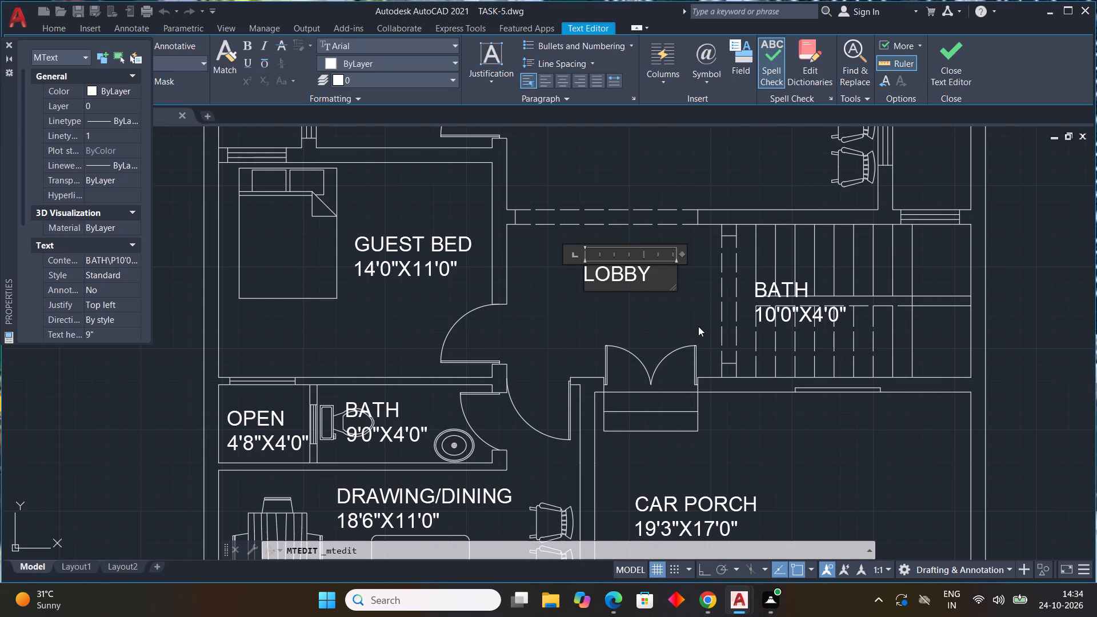
{"action": "key", "text": "Return"}
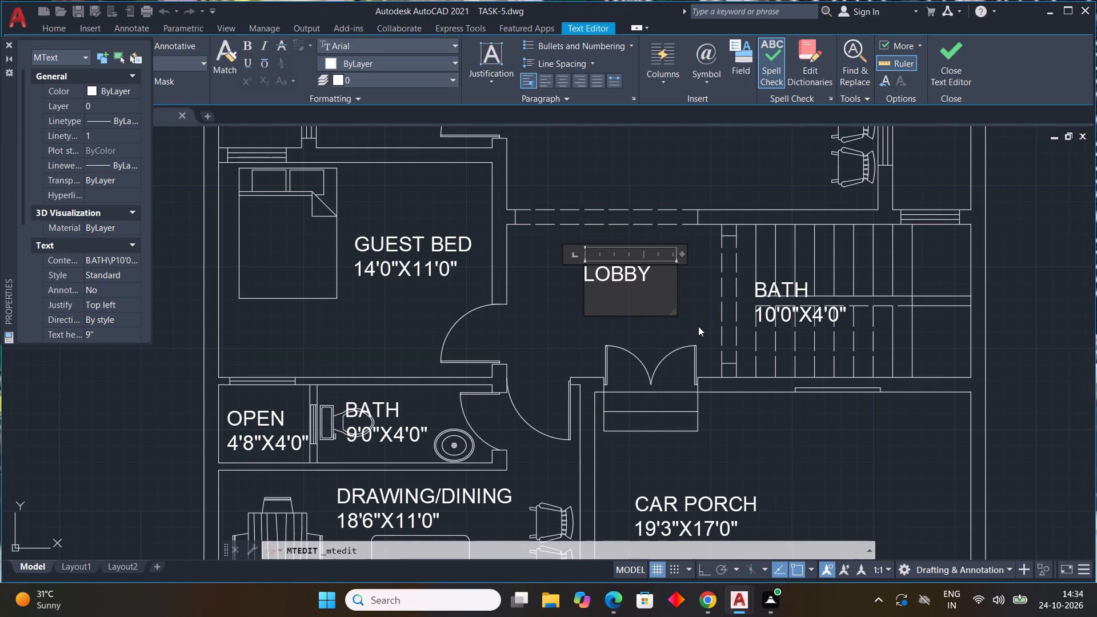
{"action": "type", "text": "10'"}
{"action": "type", "text": "3\""}
{"action": "key", "text": "x"}
{"action": "type", "text": "7'"}
{"action": "type", "text": "10\""}
{"action": "left_click", "coordinate": [541, 341]}
Widen the label over the staircase and replace its text with STAIR BOX and 12'9"X7'10" on two lines.
{"action": "middle_click_drag", "start_coordinate": [621, 324], "coordinate": [615, 324]}
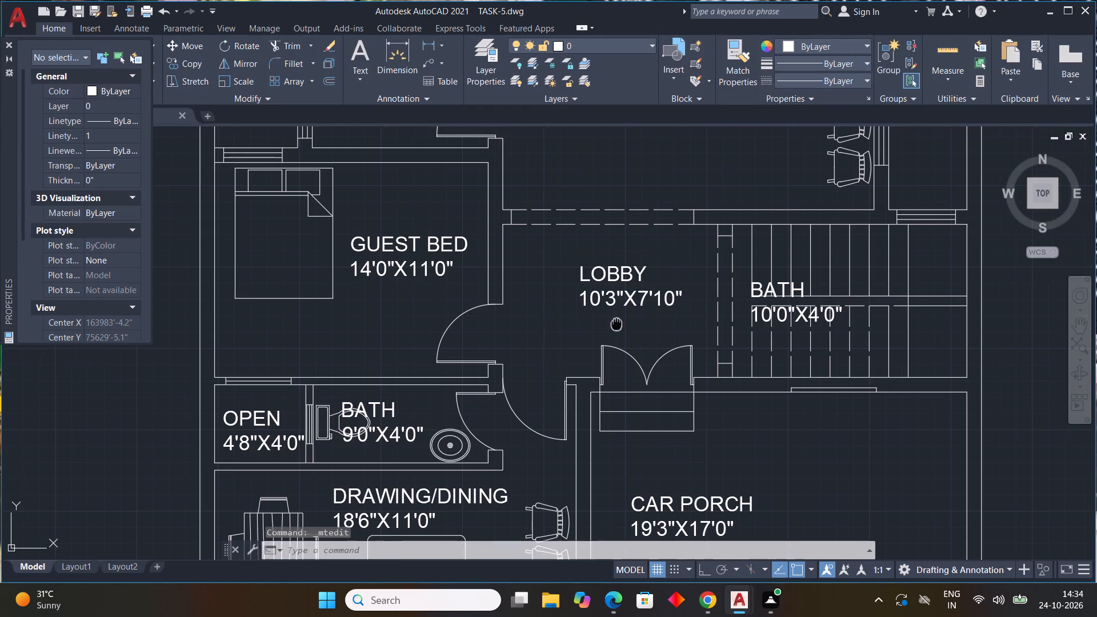
{"action": "middle_click_drag", "start_coordinate": [615, 324], "coordinate": [474, 293]}
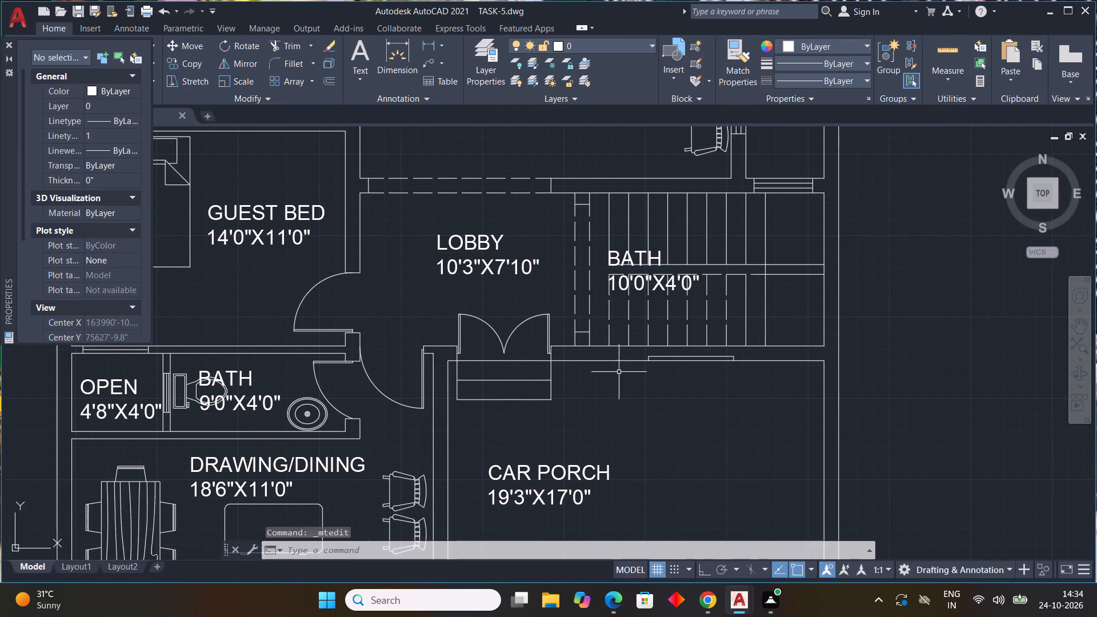
{"action": "double_click", "coordinate": [638, 250]}
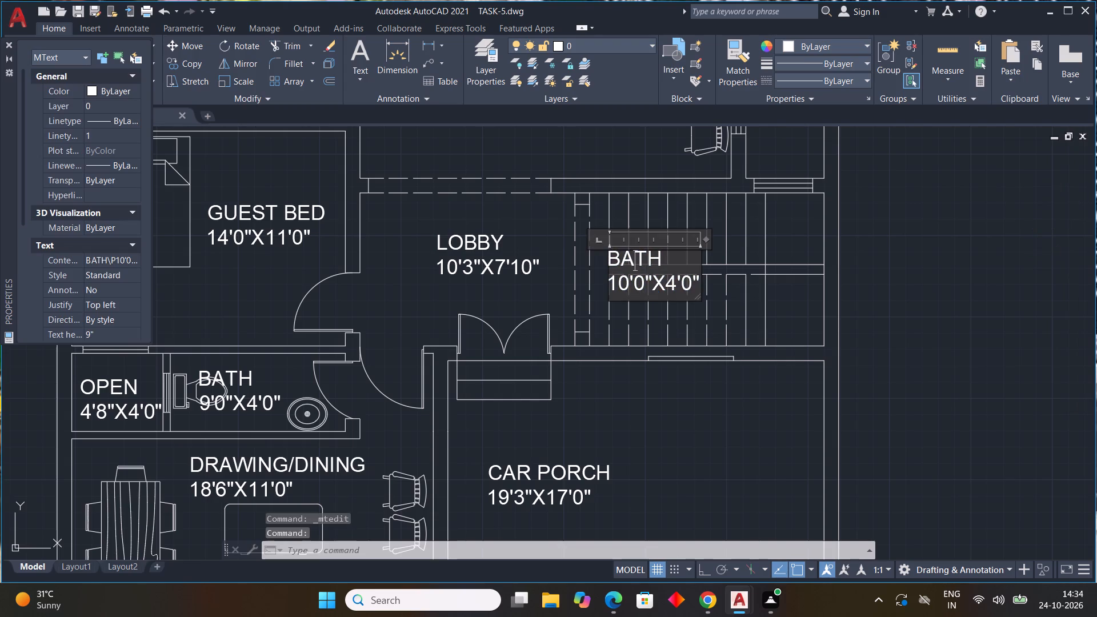
{"action": "left_click", "coordinate": [699, 286]}
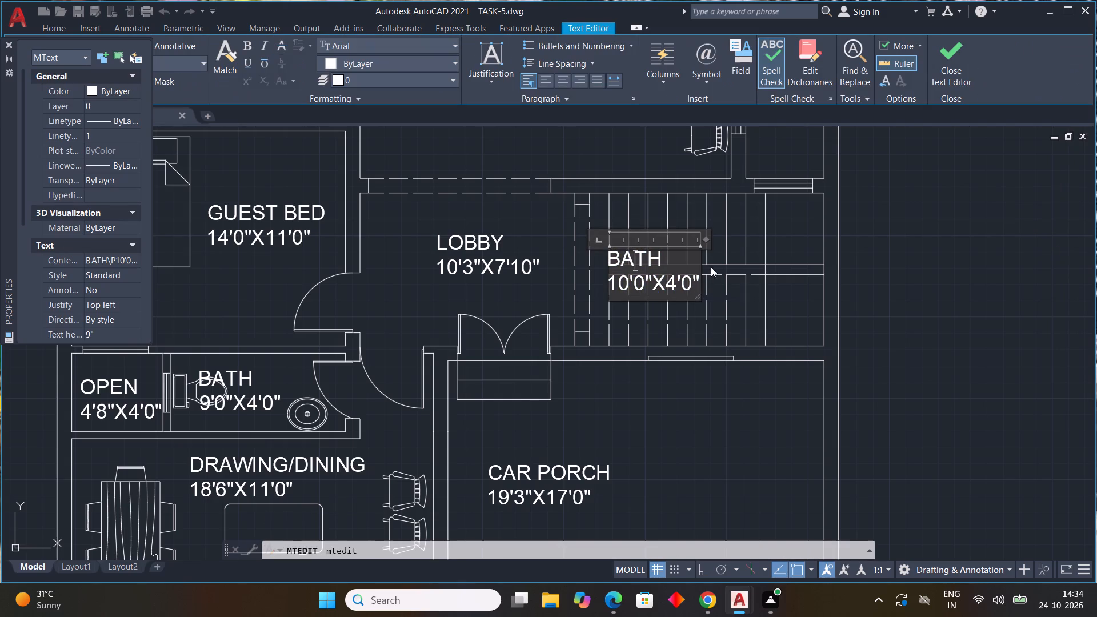
{"action": "left_click_drag", "start_coordinate": [706, 239], "coordinate": [748, 236]}
{"action": "left_click_drag", "start_coordinate": [717, 275], "coordinate": [714, 289]}
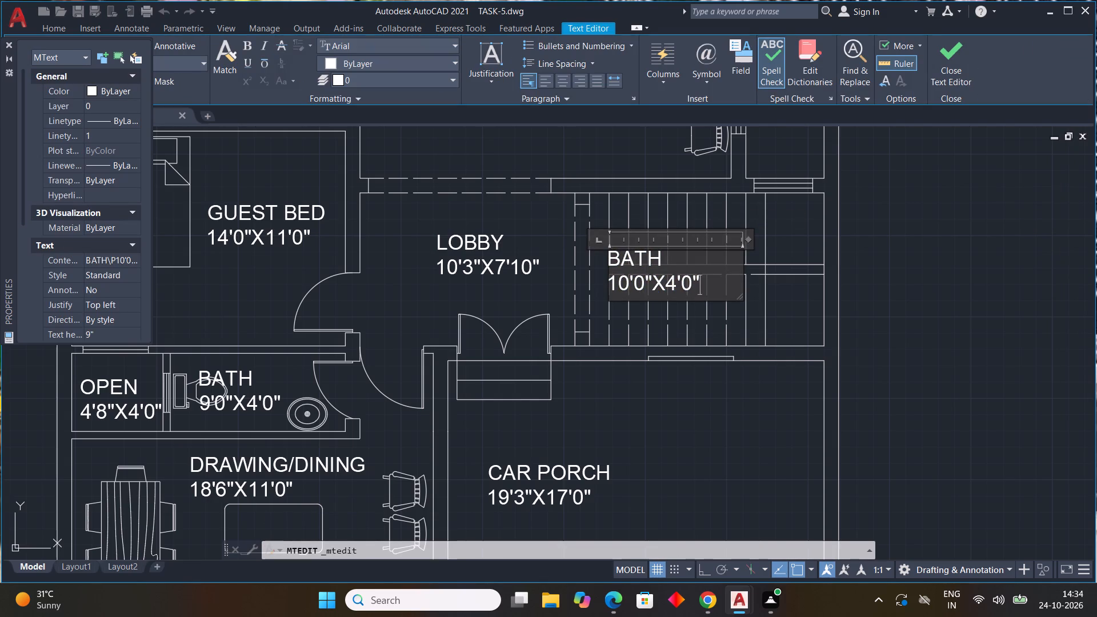
{"action": "key", "text": "BackSpace"}
{"action": "key", "text": "BackSpace"}
{"action": "key", "text": "BackSpace"}
{"action": "key", "text": "BackSpace"}
{"action": "key", "text": "BackSpace"}
{"action": "key", "text": "BackSpace"}
{"action": "key", "text": "BackSpace"}
{"action": "key", "text": "BackSpace"}
{"action": "key", "text": "BackSpace"}
{"action": "key", "text": "BackSpace"}
{"action": "key", "text": "BackSpace"}
{"action": "key", "text": "BackSpace"}
{"action": "key", "text": "BackSpace"}
{"action": "key", "text": "BackSpace"}
{"action": "key", "text": "BackSpace"}
{"action": "key", "text": "BackSpace"}
{"action": "key", "text": "BackSpace"}
{"action": "key", "text": "BackSpace"}
{"action": "key", "text": "BackSpace"}
{"action": "key", "text": "BackSpace"}
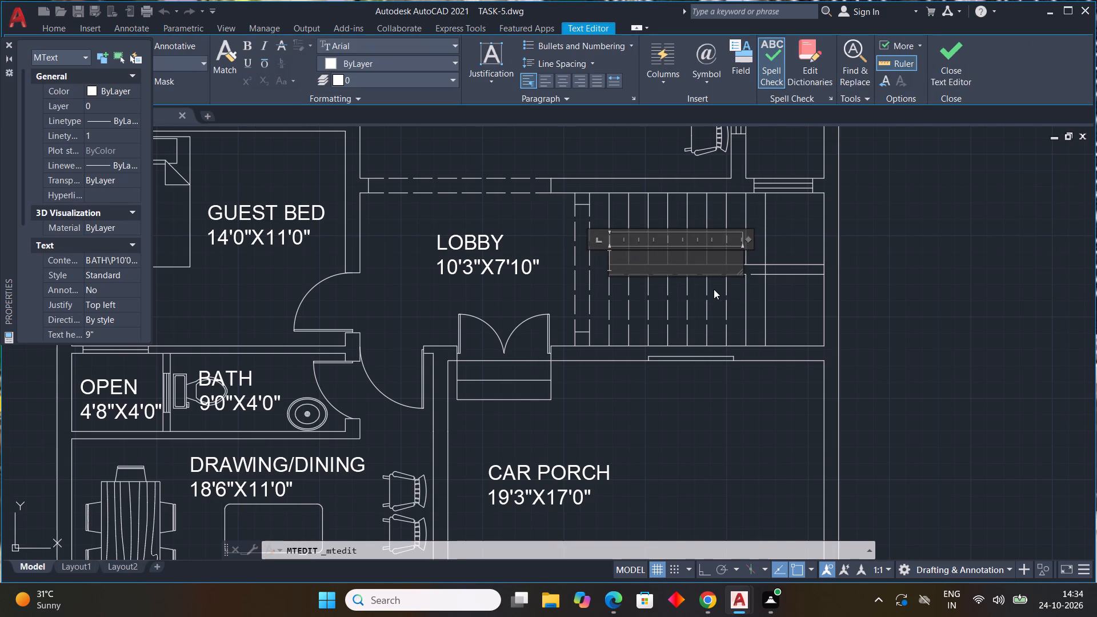
{"action": "type", "text": "STA"}
{"action": "type", "text": "IR"}
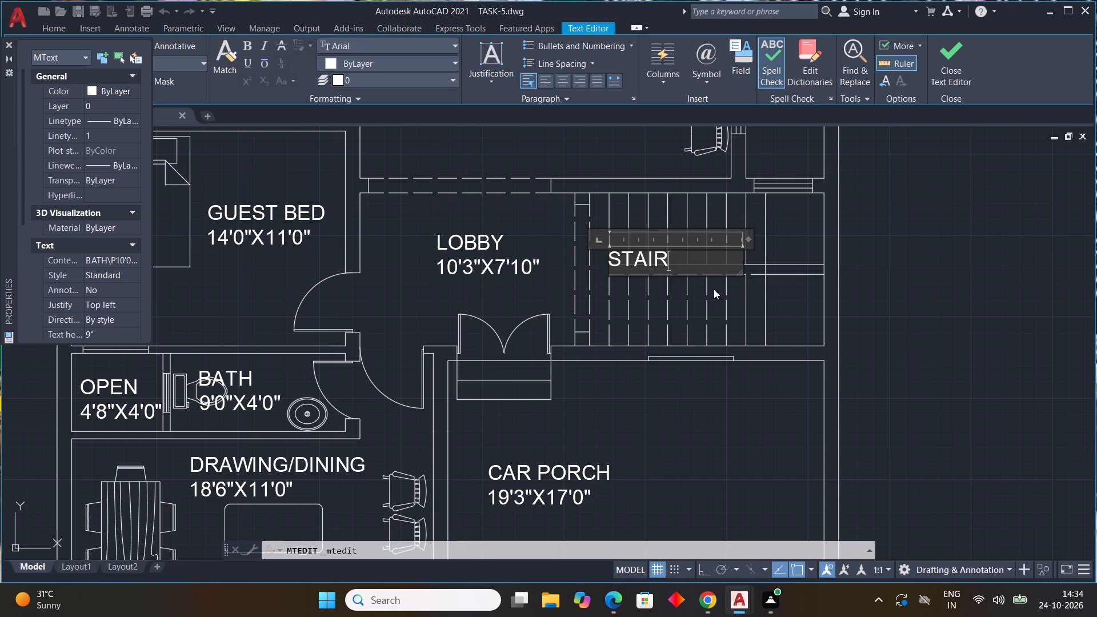
{"action": "key", "text": "space"}
{"action": "type", "text": "BOX"}
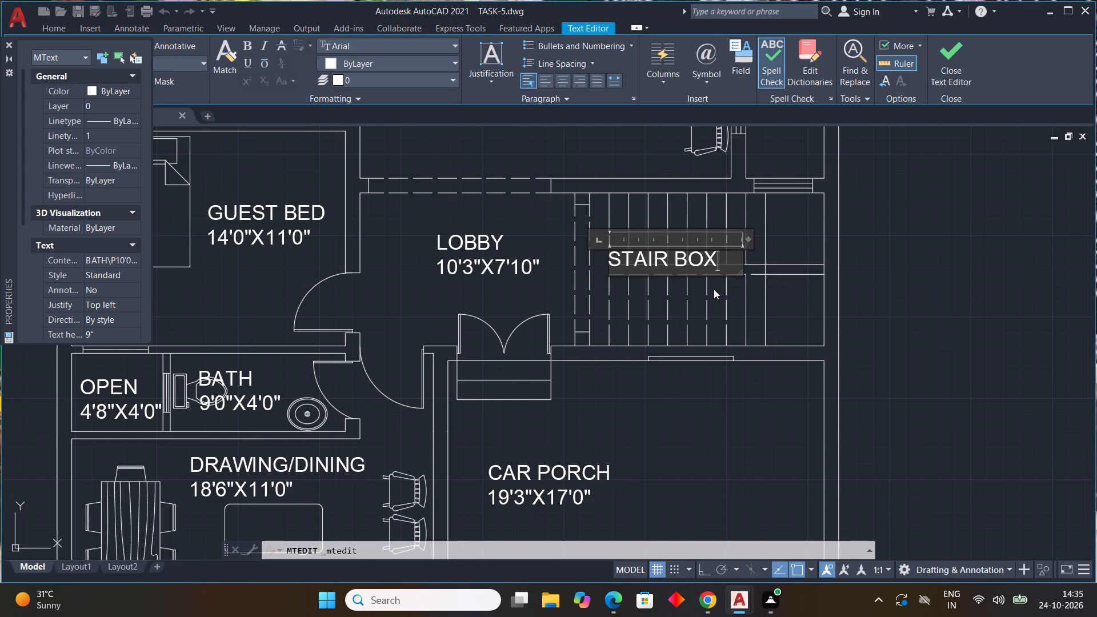
{"action": "key", "text": "Return"}
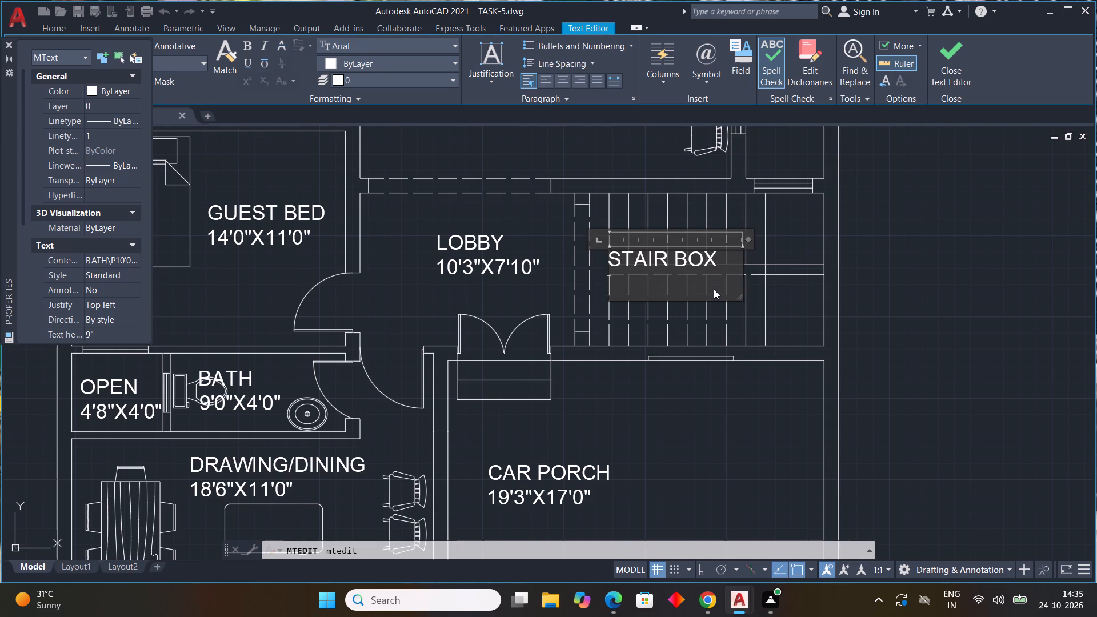
{"action": "type", "text": "12'9\""}
{"action": "key", "text": "x"}
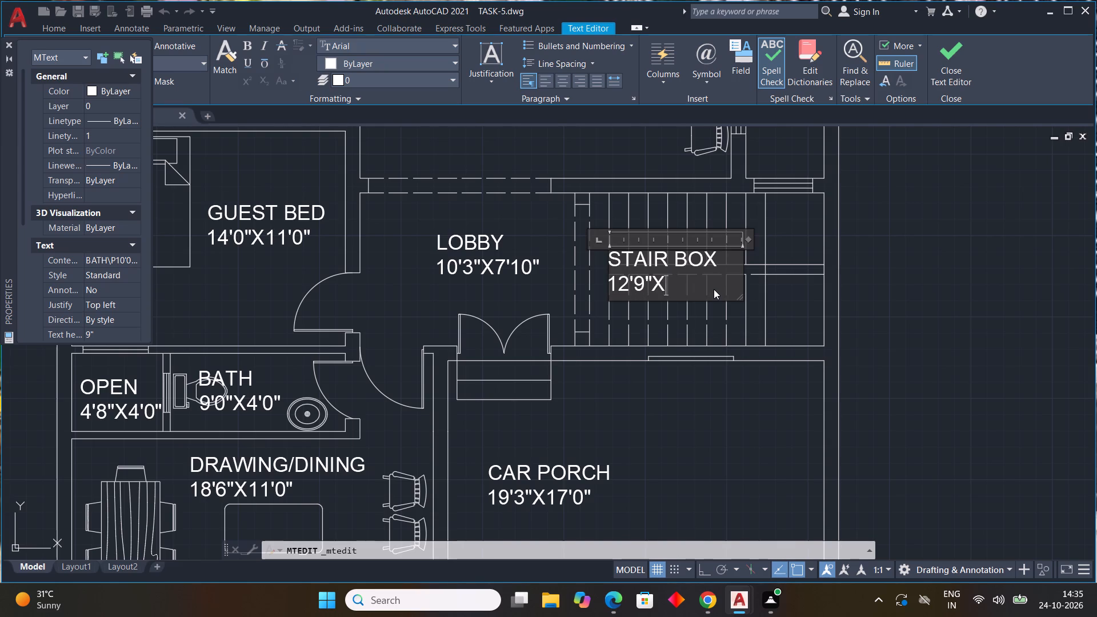
{"action": "type", "text": "7'"}
{"action": "type", "text": "10\""}
{"action": "left_click", "coordinate": [507, 295]}
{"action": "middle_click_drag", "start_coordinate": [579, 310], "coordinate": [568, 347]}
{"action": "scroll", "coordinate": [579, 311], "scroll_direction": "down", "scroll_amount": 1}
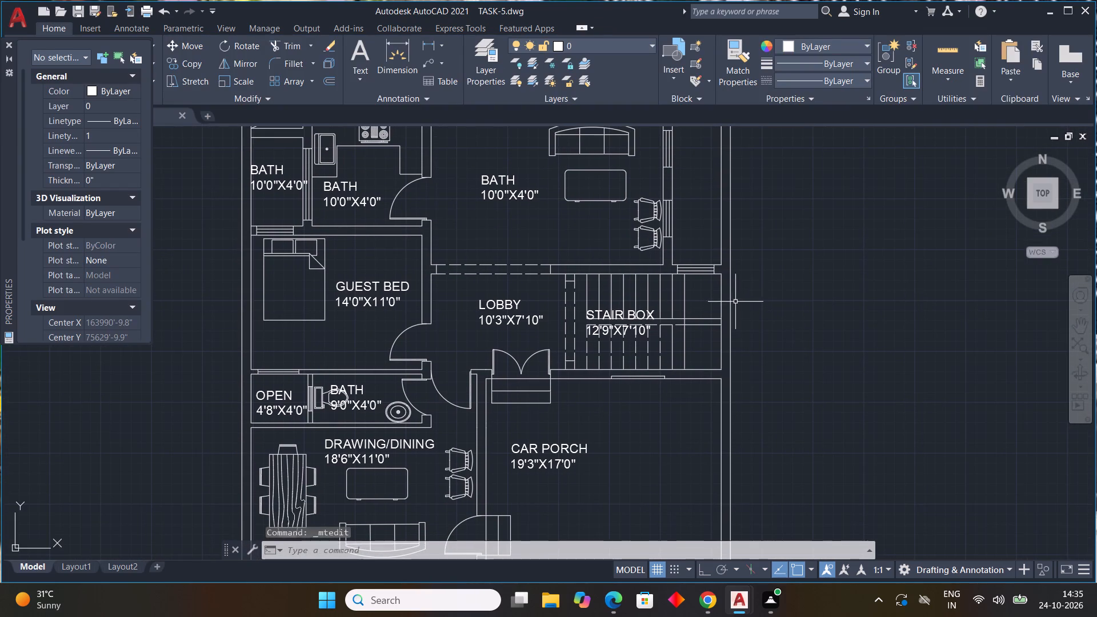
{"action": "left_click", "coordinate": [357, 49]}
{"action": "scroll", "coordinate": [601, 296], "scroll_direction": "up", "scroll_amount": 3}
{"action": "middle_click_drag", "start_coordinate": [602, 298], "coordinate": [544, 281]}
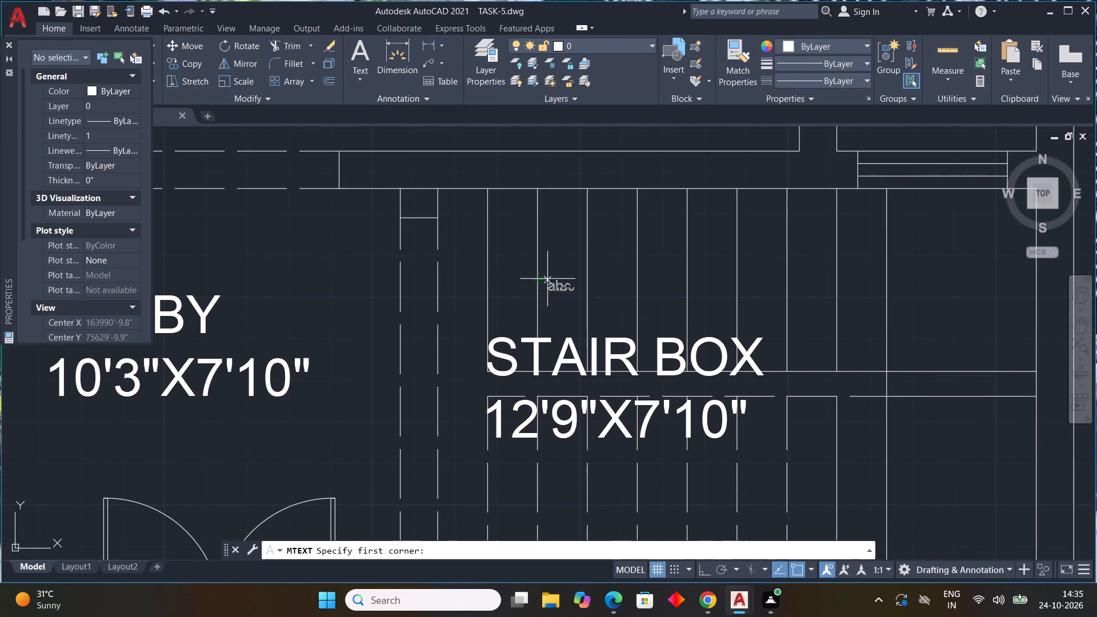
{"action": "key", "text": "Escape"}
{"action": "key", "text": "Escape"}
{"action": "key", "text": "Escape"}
Trim away the three westernmost tread lines above the STAIR BOX label and the horizontal stair line segment that joins them.
{"action": "scroll", "coordinate": [699, 318], "scroll_direction": "down", "scroll_amount": 1}
{"action": "middle_click_drag", "start_coordinate": [695, 318], "coordinate": [635, 285]}
{"action": "scroll", "coordinate": [607, 319], "scroll_direction": "up", "scroll_amount": 1}
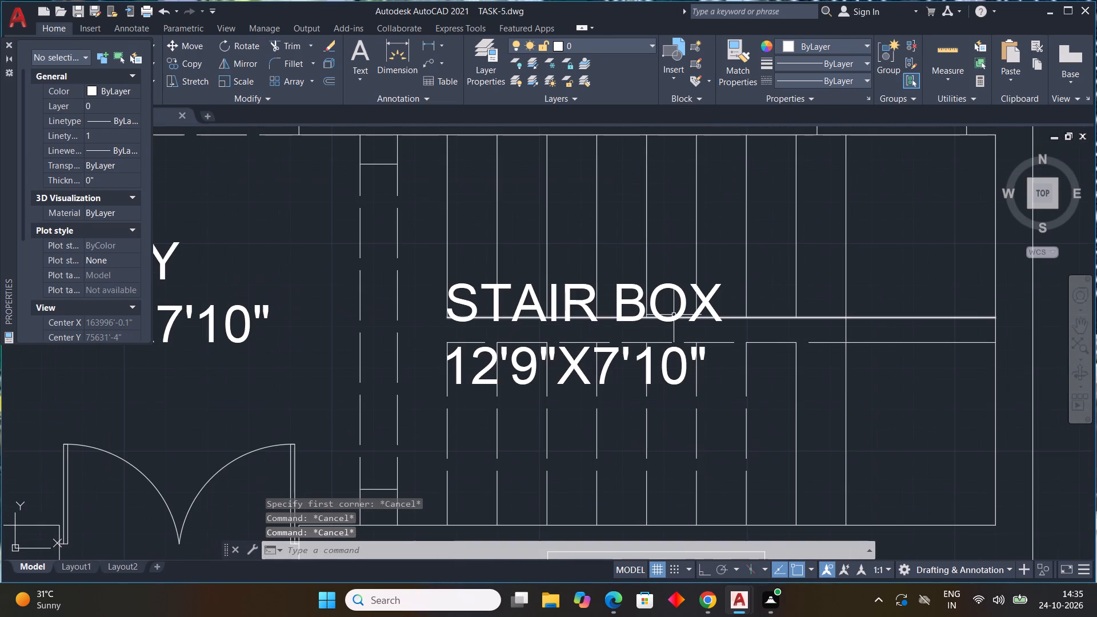
{"action": "type", "text": "TR"}
{"action": "key", "text": "space"}
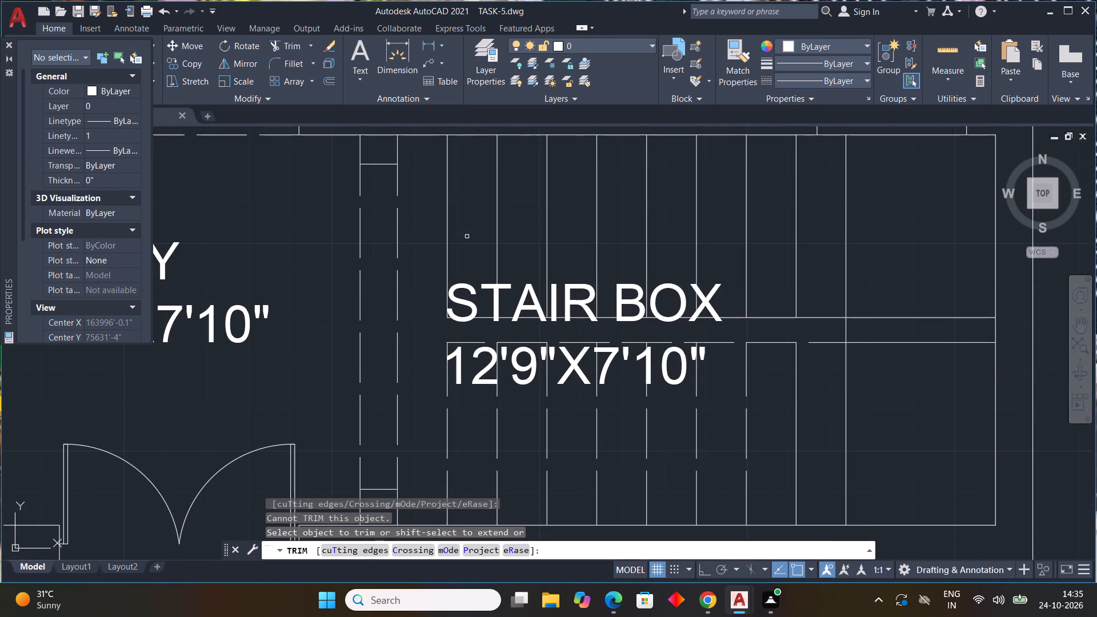
{"action": "left_click_drag", "start_coordinate": [434, 247], "coordinate": [555, 239]}
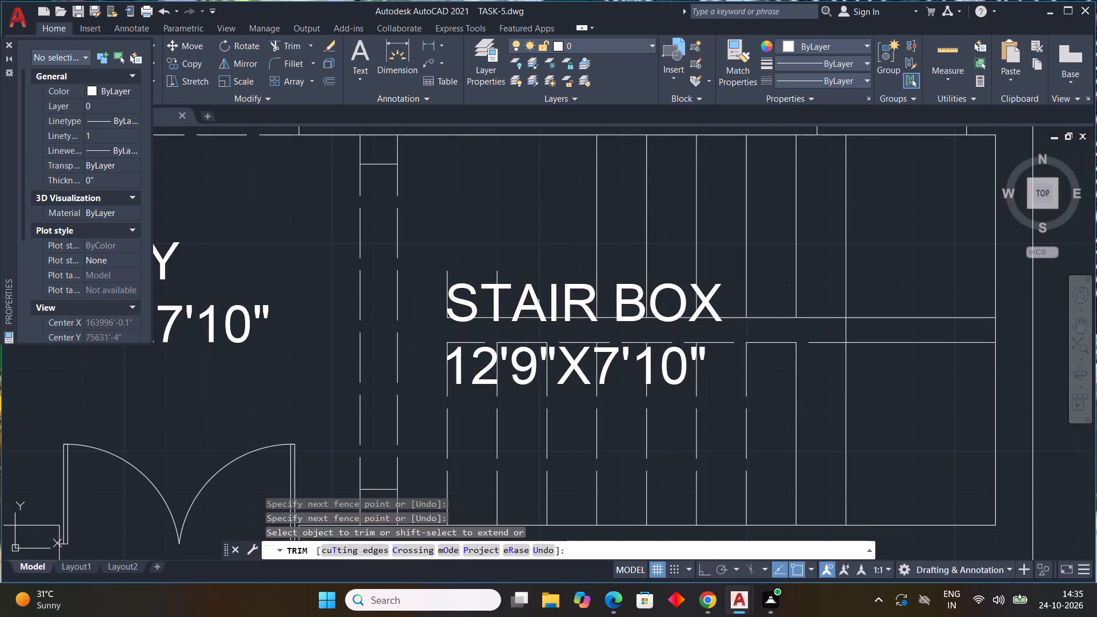
{"action": "left_click_drag", "start_coordinate": [501, 276], "coordinate": [449, 280]}
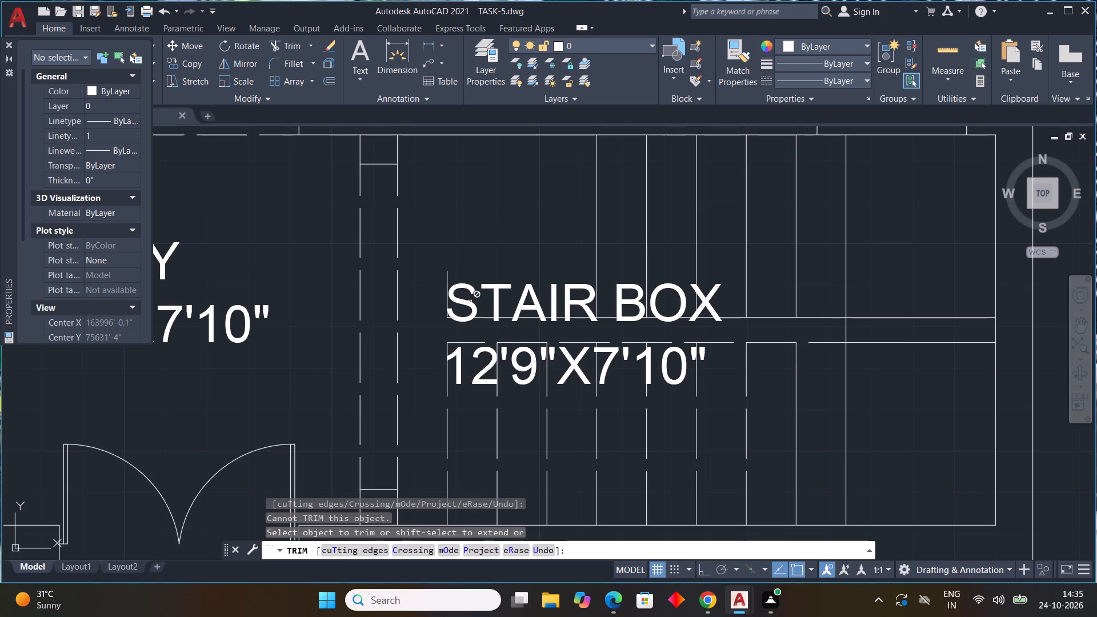
{"action": "left_click", "coordinate": [484, 317]}
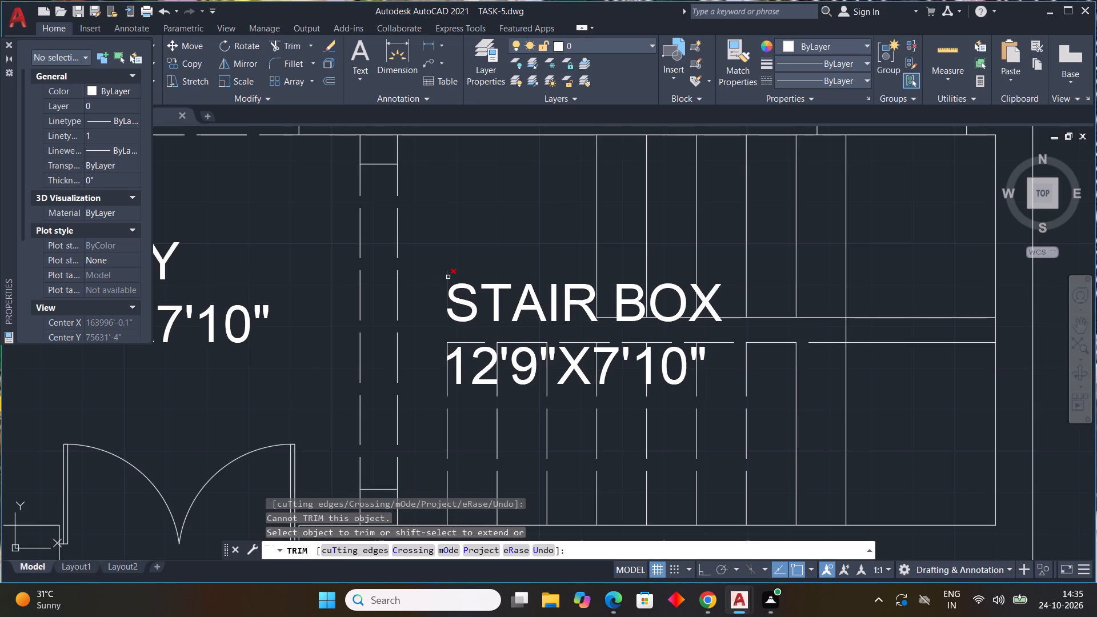
{"action": "left_click", "coordinate": [448, 277]}
{"action": "key", "text": "Escape"}
{"action": "key", "text": "Escape"}
{"action": "key", "text": "Escape"}
{"action": "key", "text": "Escape"}
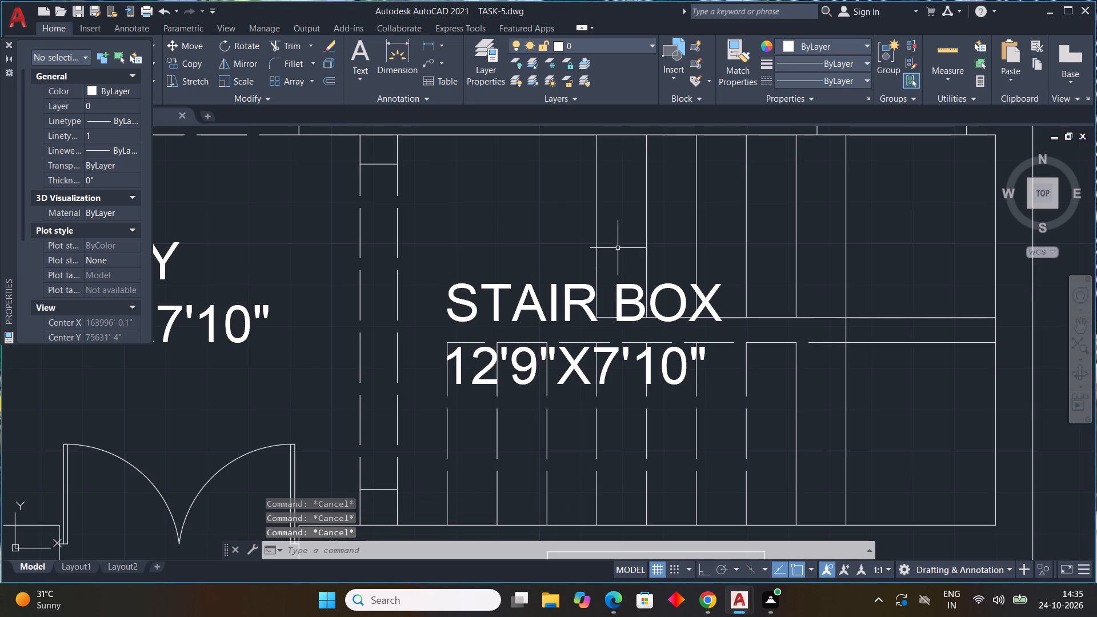
{"action": "key", "text": "Escape"}
{"action": "key", "text": "Escape"}
Add a multiline text reading UP in the cleared space above the STAIR BOX label.
{"action": "left_click", "coordinate": [349, 56]}
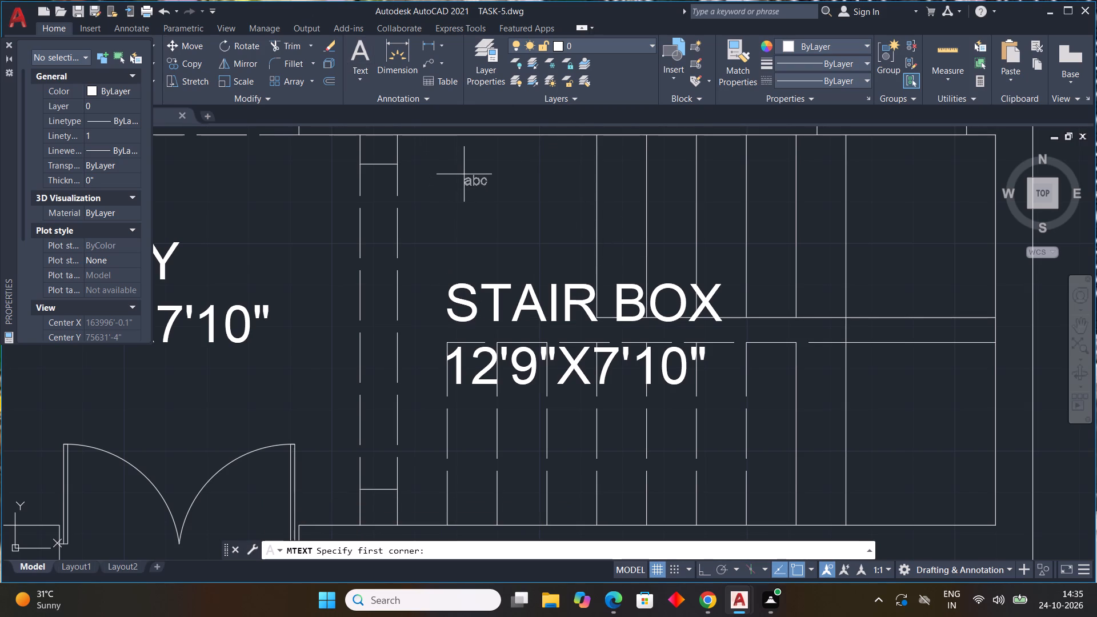
{"action": "left_click", "coordinate": [474, 169]}
{"action": "left_click", "coordinate": [581, 245]}
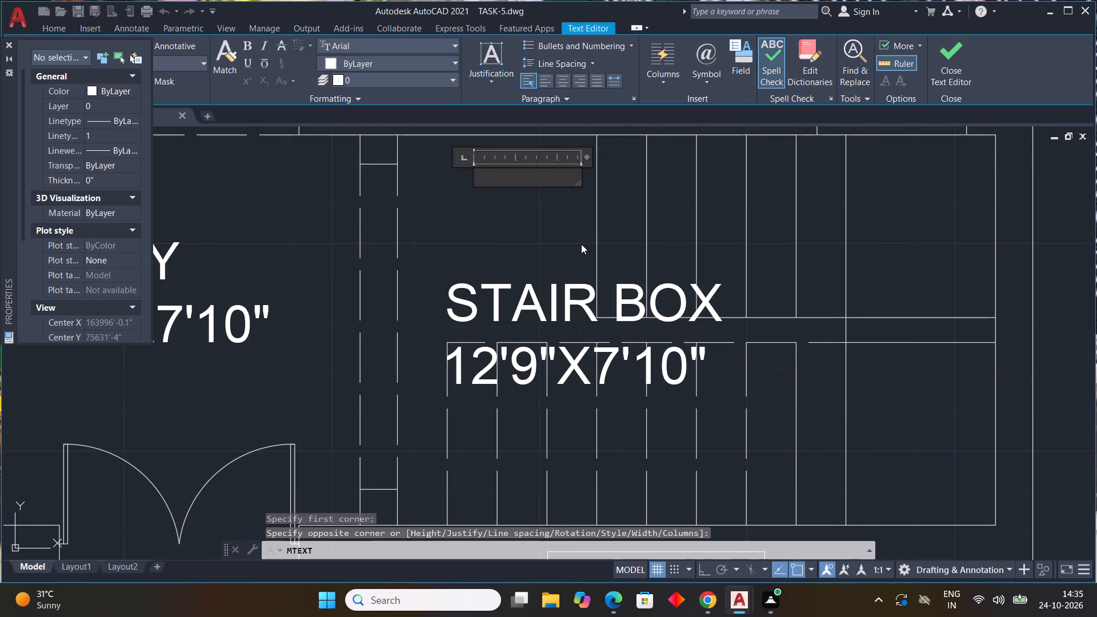
{"action": "type", "text": "UP"}
{"action": "left_click", "coordinate": [474, 246]}
Set the UP label's text height to 9".
{"action": "left_click", "coordinate": [485, 168]}
{"action": "scroll", "coordinate": [87, 102], "scroll_direction": "down", "scroll_amount": 3}
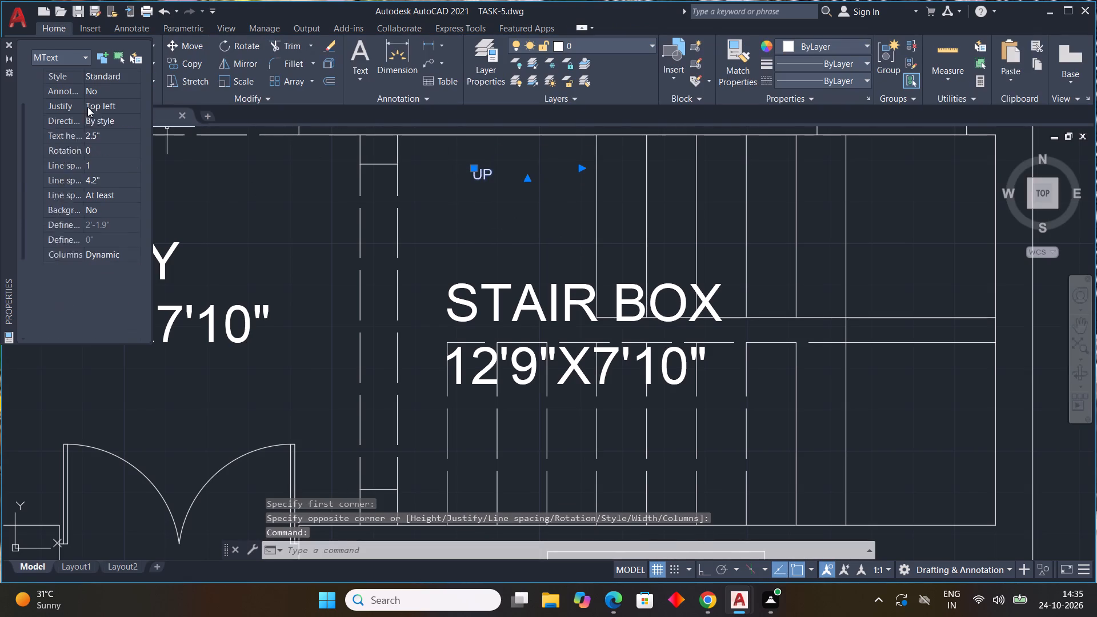
{"action": "left_click", "coordinate": [118, 136]}
{"action": "left_click_drag", "start_coordinate": [118, 136], "coordinate": [0, 130]}
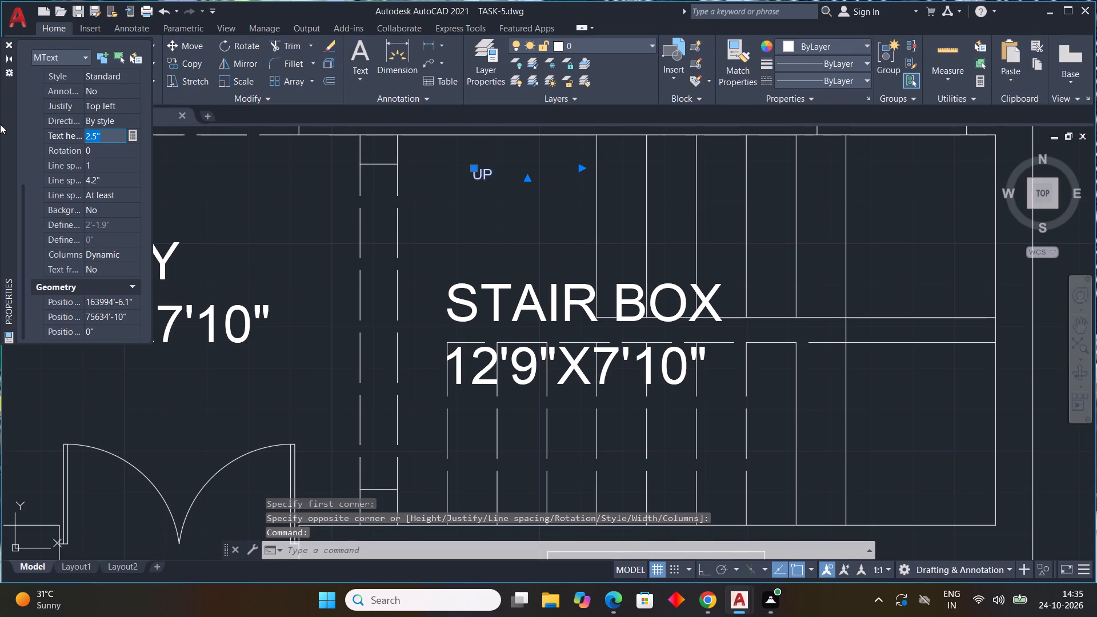
{"action": "type", "text": "9\""}
{"action": "key", "text": "Return"}
{"action": "key", "text": "Escape"}
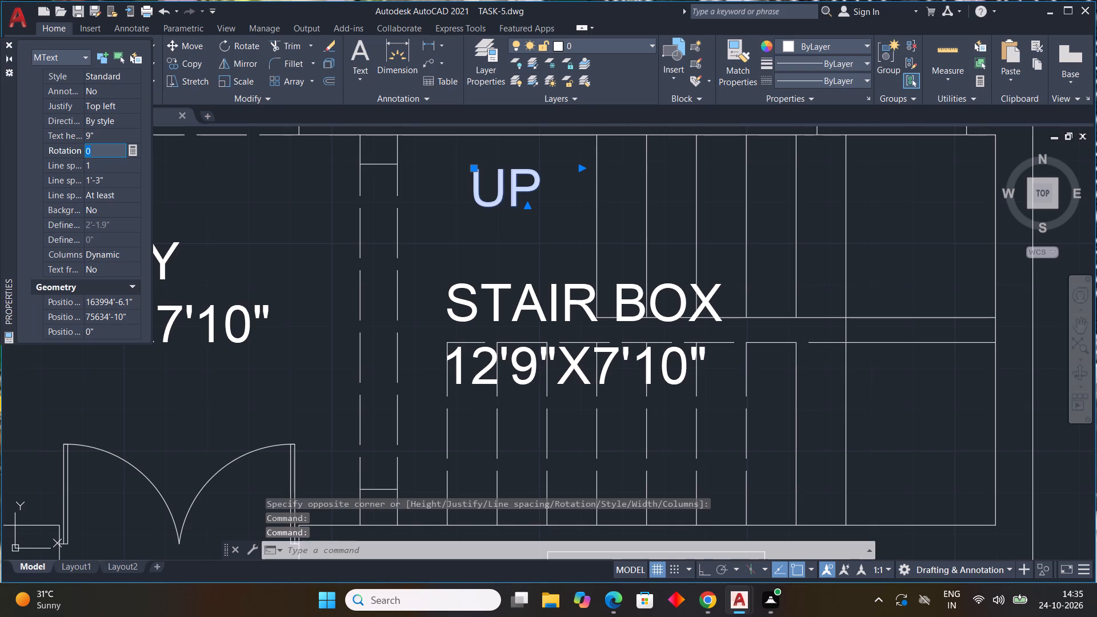
{"action": "key", "text": "Escape"}
Move the UP label slightly southeast, closer to the STAIR BOX label.
{"action": "left_click", "coordinate": [478, 195]}
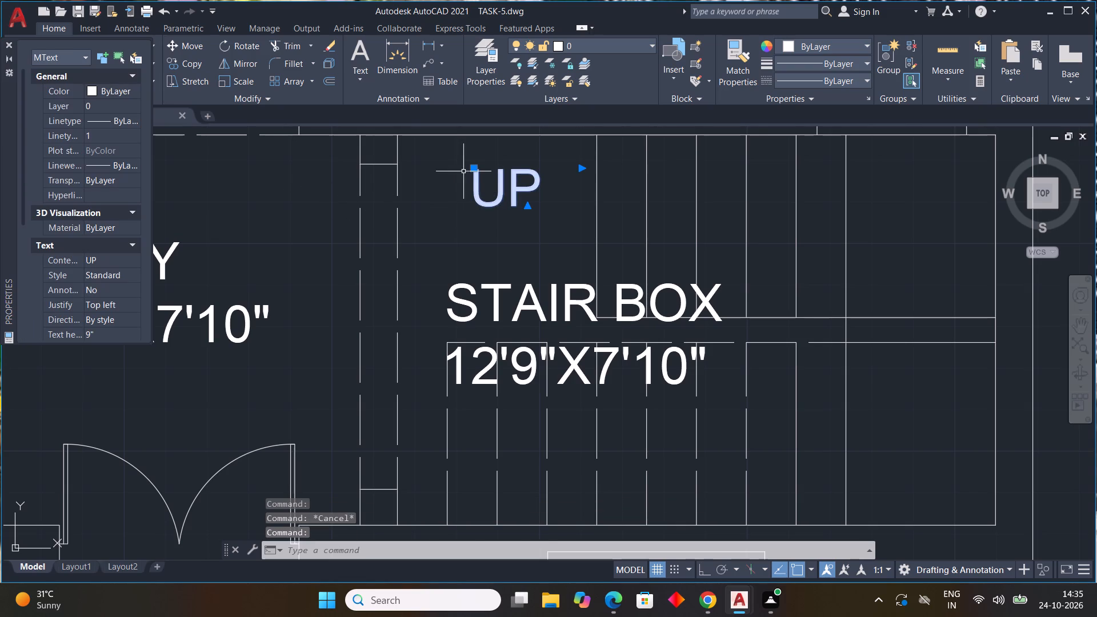
{"action": "left_click_drag", "start_coordinate": [469, 169], "coordinate": [478, 181]}
{"action": "left_click", "coordinate": [477, 173]}
{"action": "left_click_drag", "start_coordinate": [471, 168], "coordinate": [482, 178]}
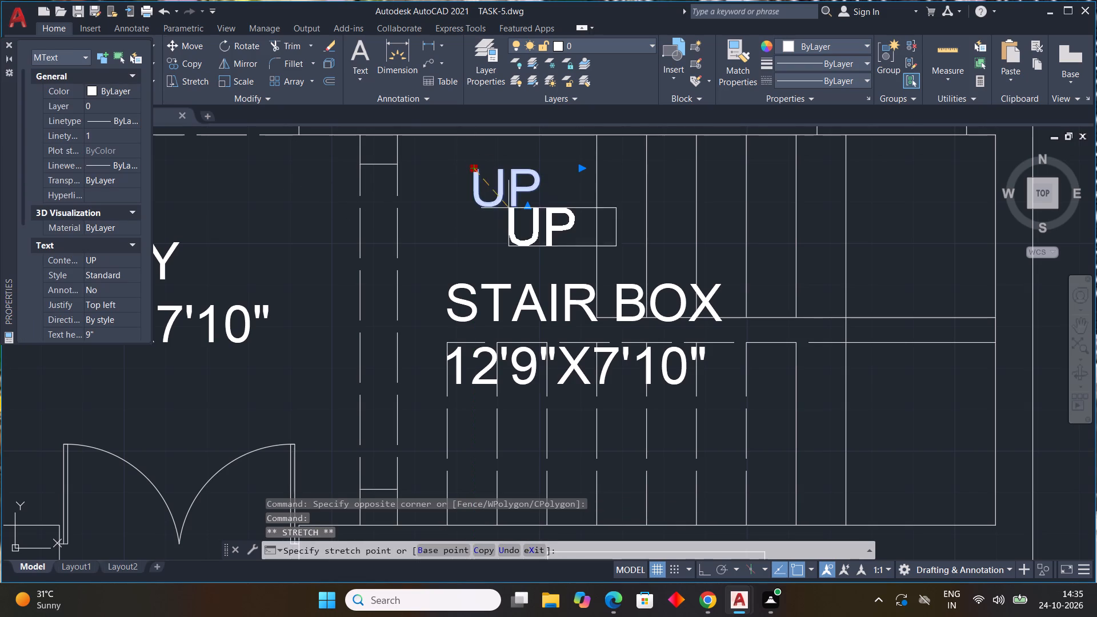
{"action": "left_click", "coordinate": [505, 197]}
{"action": "key", "text": "Escape"}
{"action": "key", "text": "Escape"}
Replace the BATH label in the room with the sofa with TV LOUNGE, widening its text frame to fit on one line.
{"action": "scroll", "coordinate": [596, 242], "scroll_direction": "down", "scroll_amount": 3}
{"action": "middle_click_drag", "start_coordinate": [599, 263], "coordinate": [623, 350]}
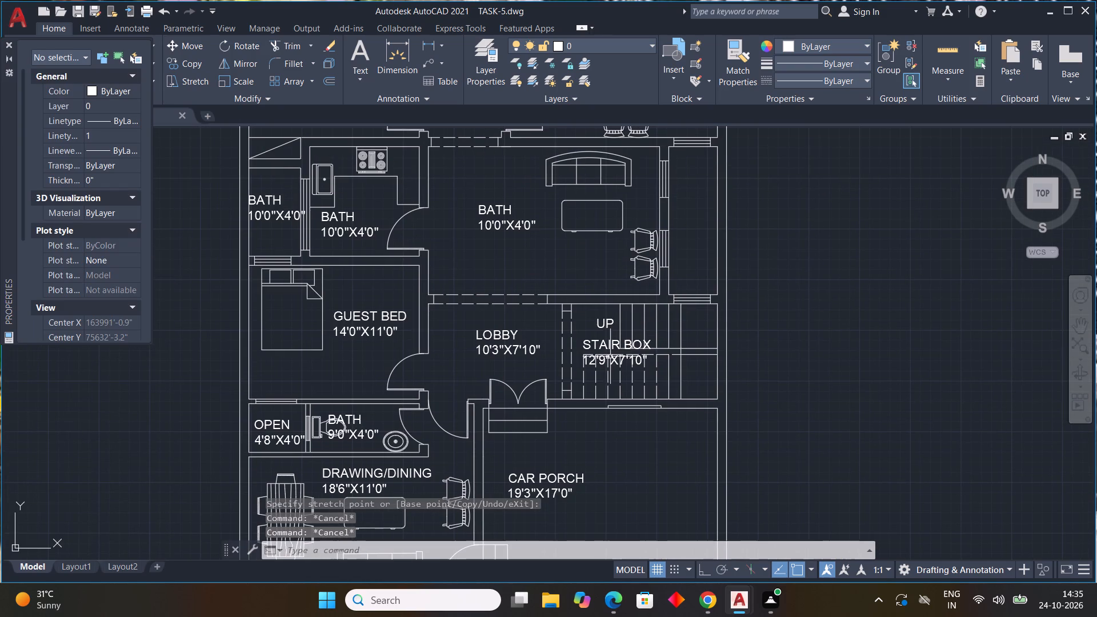
{"action": "middle_click_drag", "start_coordinate": [513, 408], "coordinate": [532, 443]}
{"action": "scroll", "coordinate": [515, 415], "scroll_direction": "down", "scroll_amount": 1}
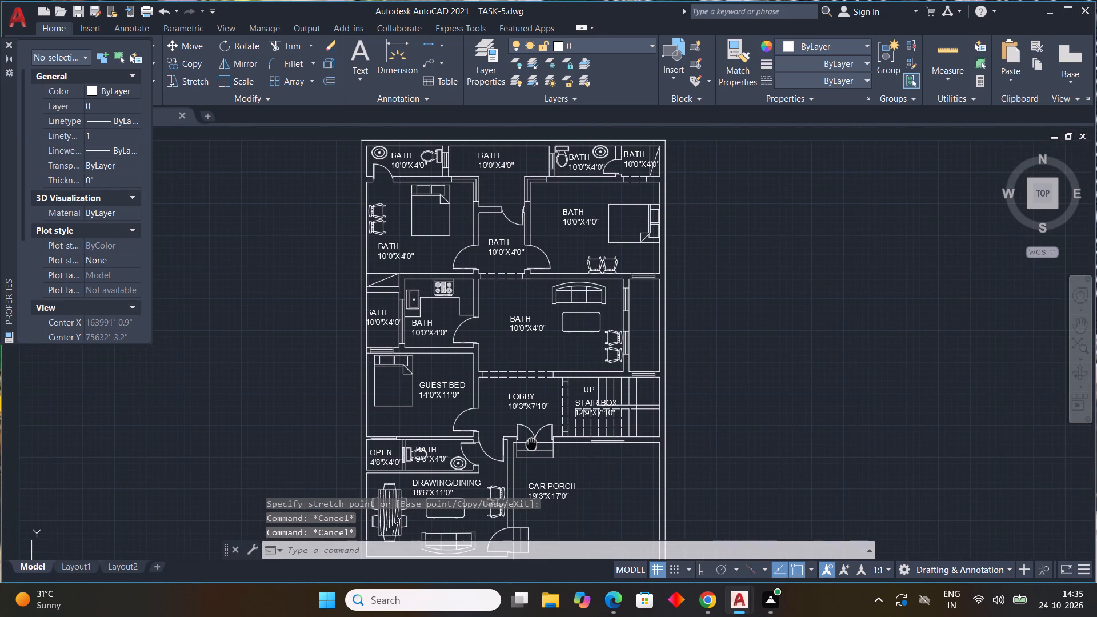
{"action": "middle_click_drag", "start_coordinate": [532, 443], "coordinate": [533, 444]}
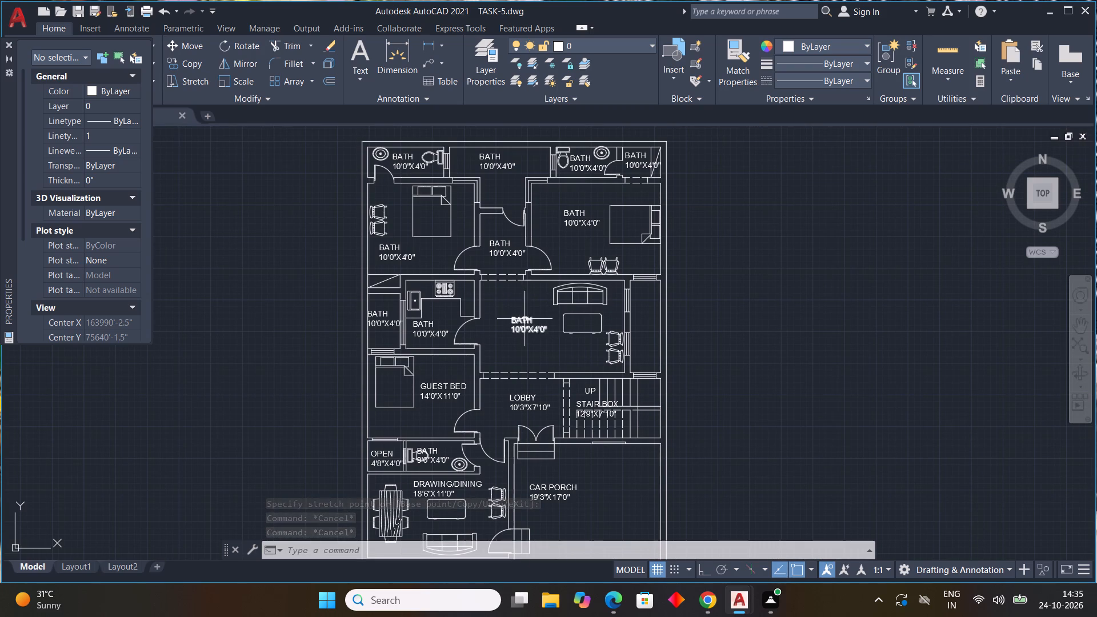
{"action": "double_click", "coordinate": [525, 319]}
{"action": "scroll", "coordinate": [538, 326], "scroll_direction": "up", "scroll_amount": 3}
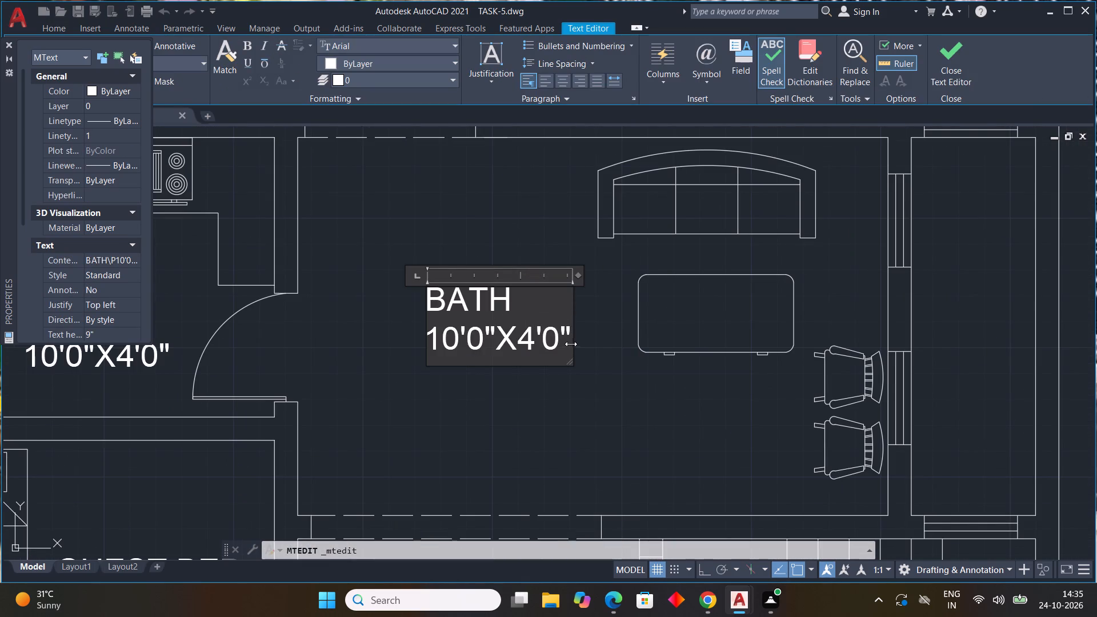
{"action": "left_click_drag", "start_coordinate": [580, 278], "coordinate": [611, 274]}
{"action": "left_click_drag", "start_coordinate": [588, 323], "coordinate": [587, 334]}
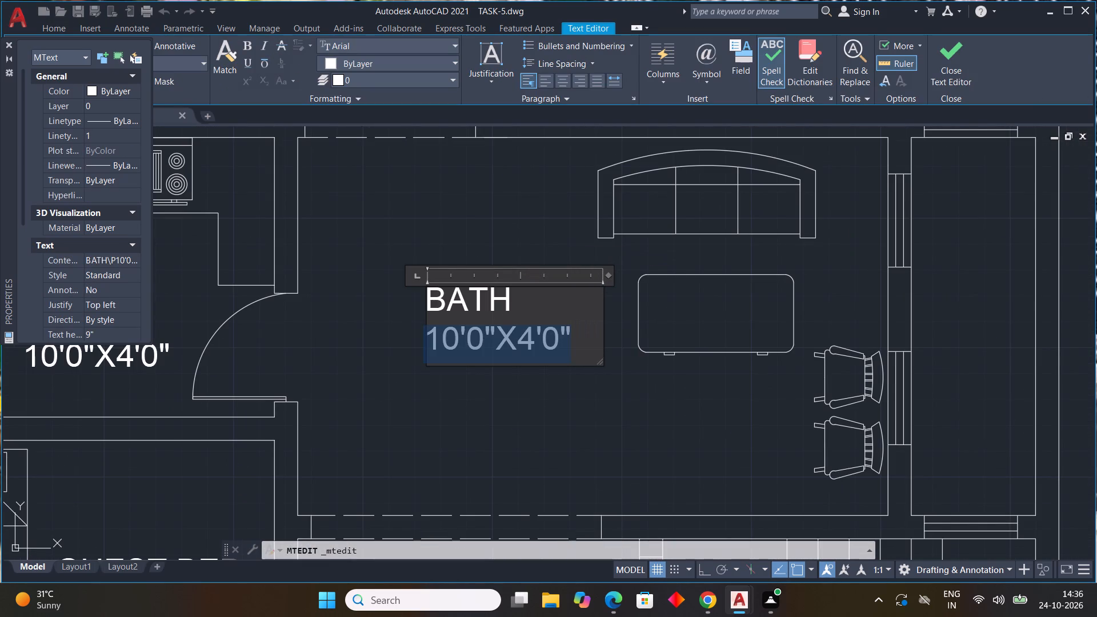
{"action": "left_click_drag", "start_coordinate": [587, 334], "coordinate": [587, 335]}
{"action": "key", "text": "Delete"}
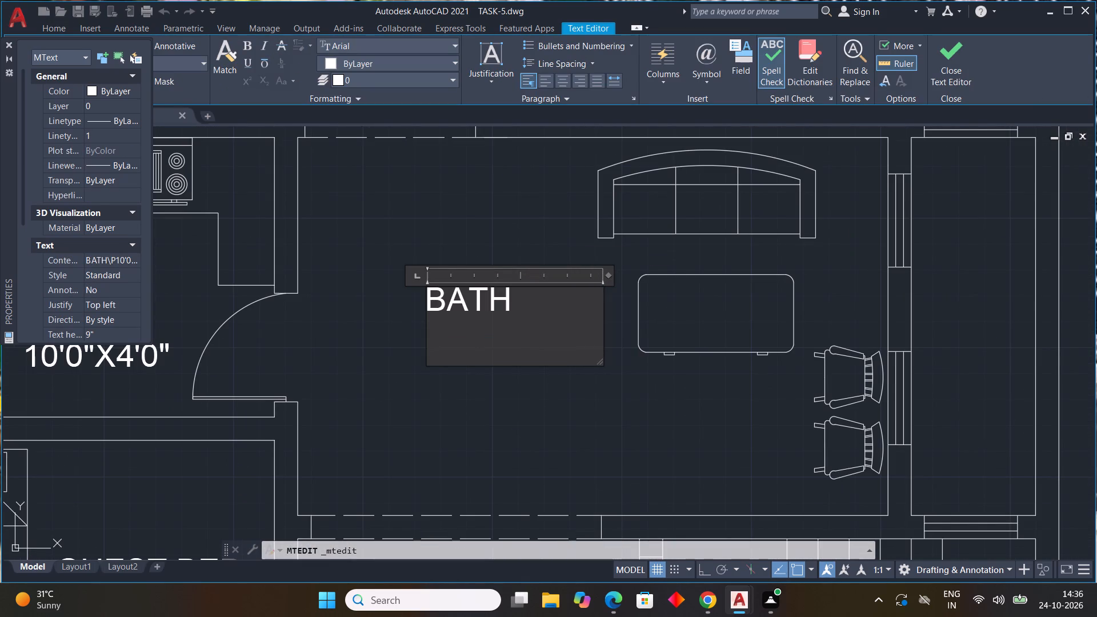
{"action": "left_click", "coordinate": [528, 311]}
{"action": "key", "text": "BackSpace"}
{"action": "key", "text": "BackSpace"}
{"action": "key", "text": "BackSpace"}
{"action": "key", "text": "BackSpace"}
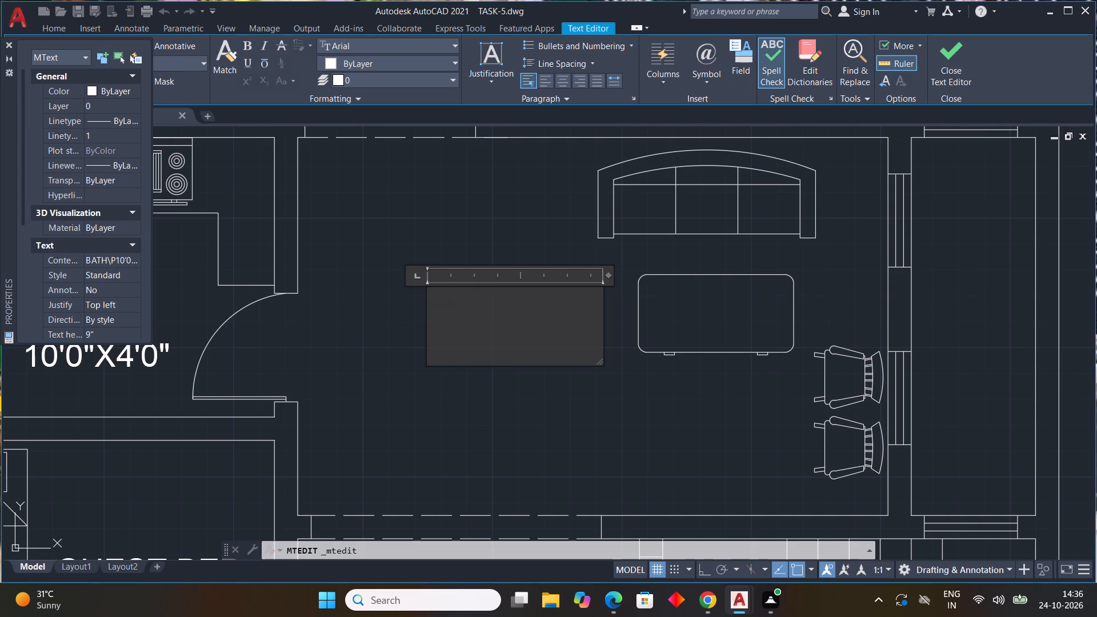
{"action": "type", "text": "TV"}
{"action": "key", "text": "space"}
{"action": "type", "text": "LO"}
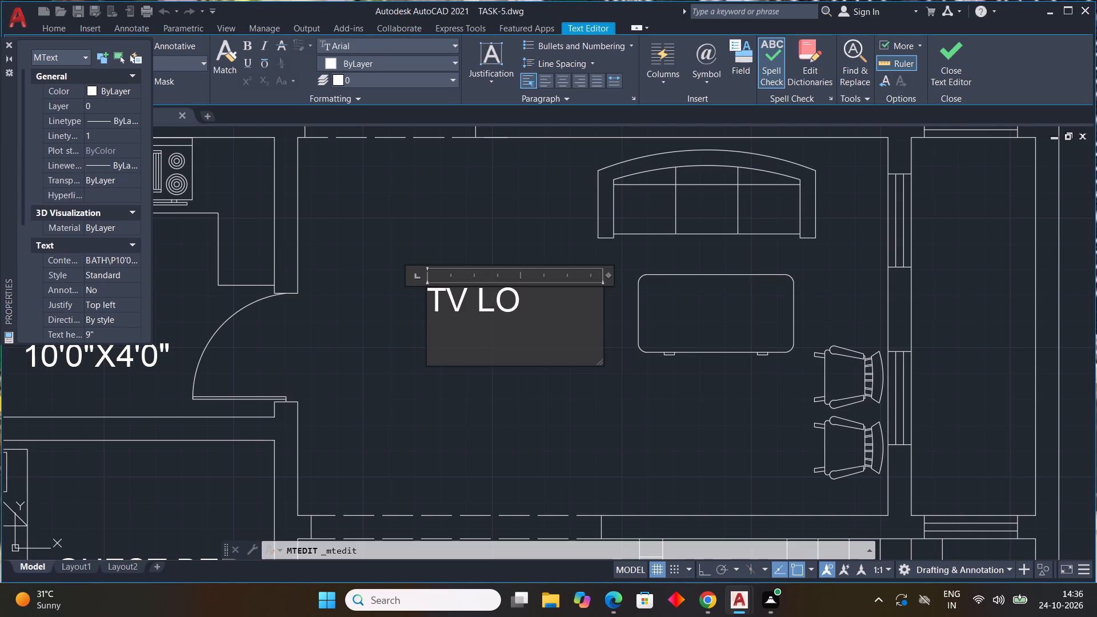
{"action": "type", "text": "UNGE"}
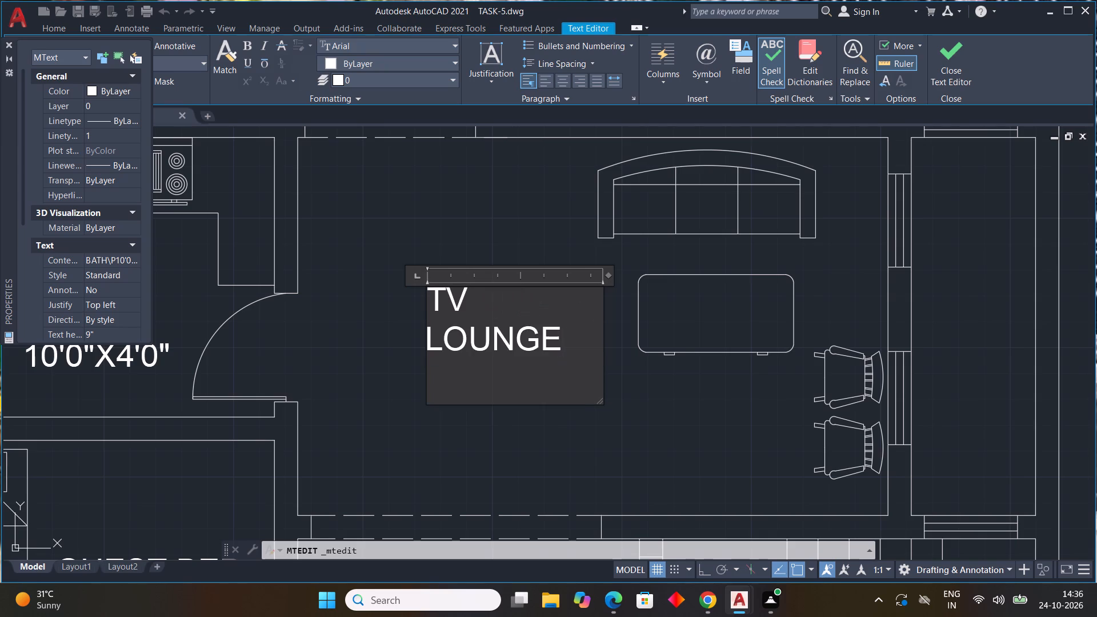
{"action": "left_click_drag", "start_coordinate": [612, 278], "coordinate": [652, 273]}
{"action": "left_click_drag", "start_coordinate": [611, 275], "coordinate": [648, 271]}
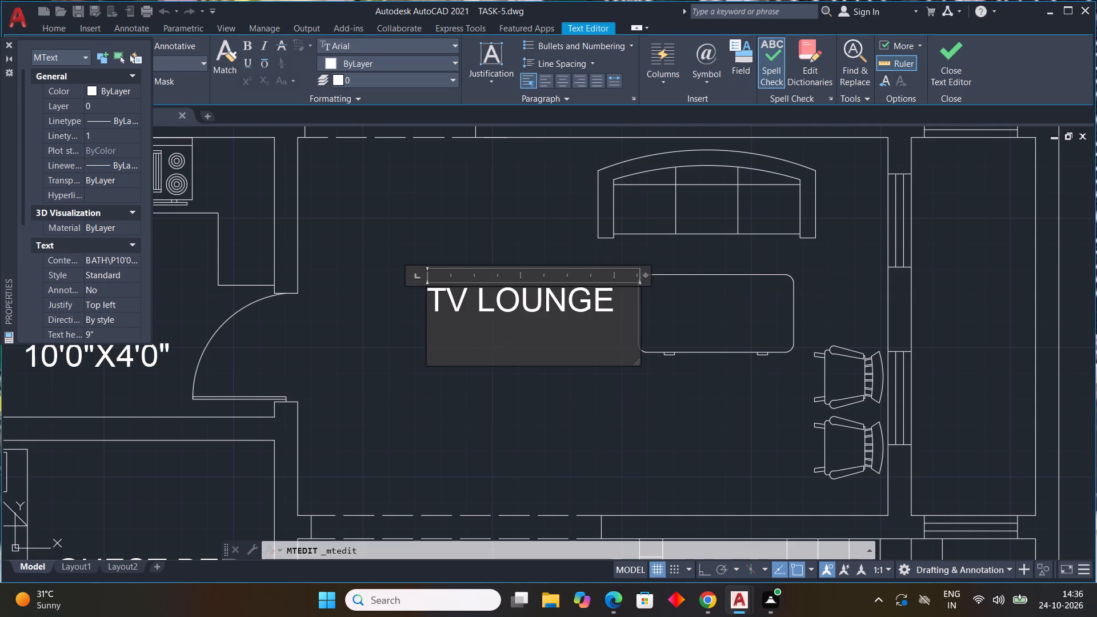
Add the dimensions 19'0"X12'2" as a second line under TV LOUNGE and finish the label.
{"action": "key", "text": "Return"}
{"action": "type", "text": "19'0\""}
{"action": "key", "text": "x"}
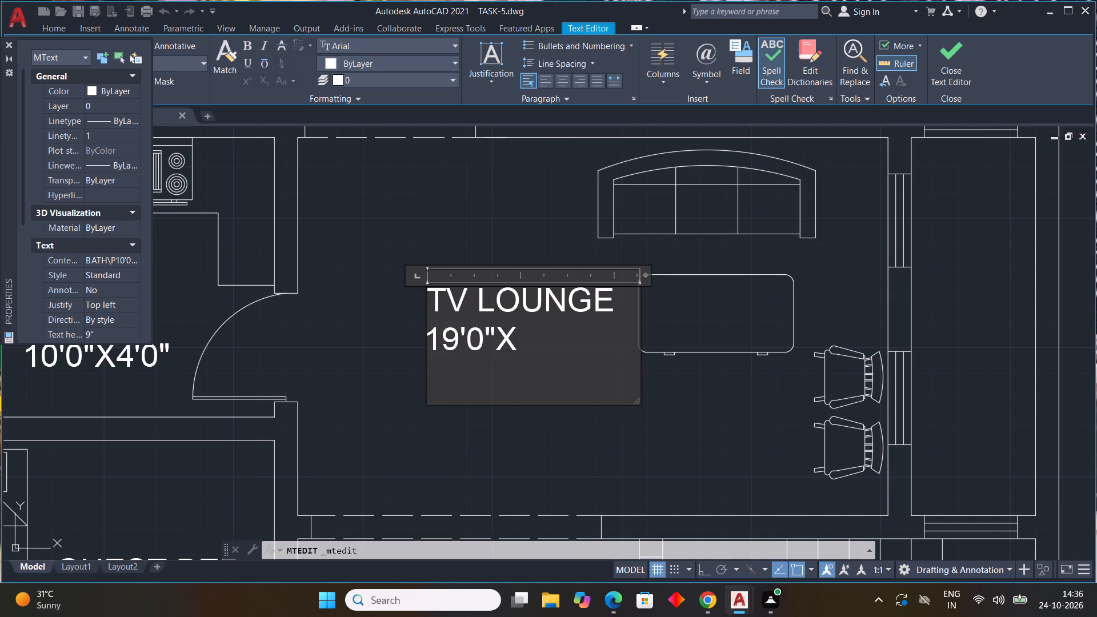
{"action": "type", "text": "12'0"}
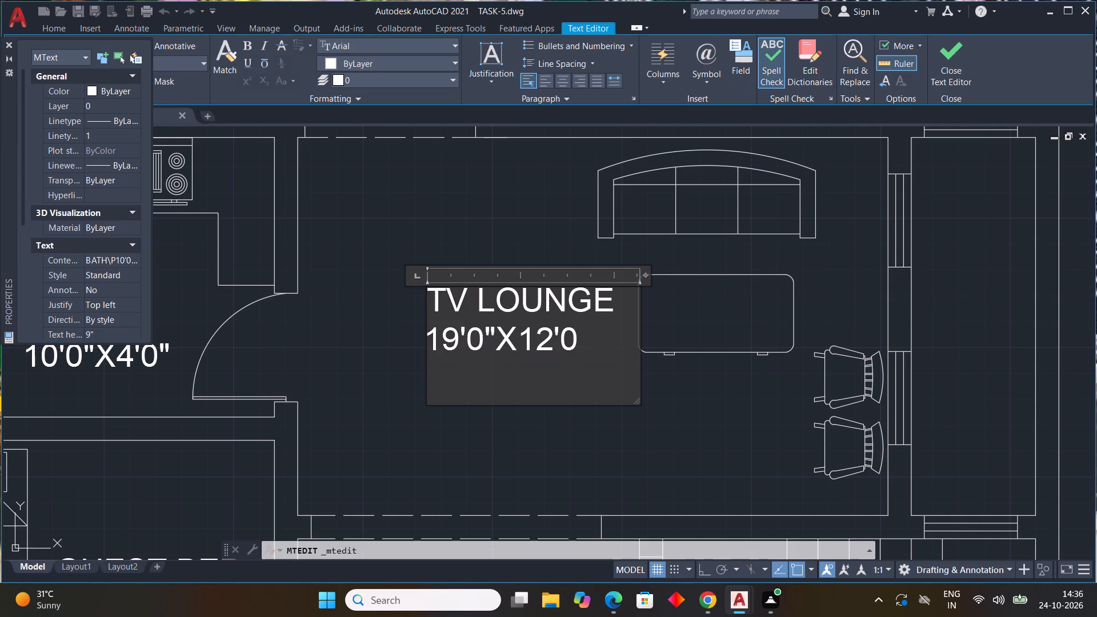
{"action": "key", "text": "BackSpace"}
{"action": "type", "text": "2'"}
{"action": "key", "text": "BackSpace"}
{"action": "key", "text": "shift+quotedbl"}
{"action": "left_click", "coordinate": [396, 456]}
Replace the whole text of the BATH label in the room with the stove and sink with KITCHEN.
{"action": "middle_click_drag", "start_coordinate": [421, 444], "coordinate": [576, 439]}
{"action": "scroll", "coordinate": [427, 443], "scroll_direction": "down", "scroll_amount": 2}
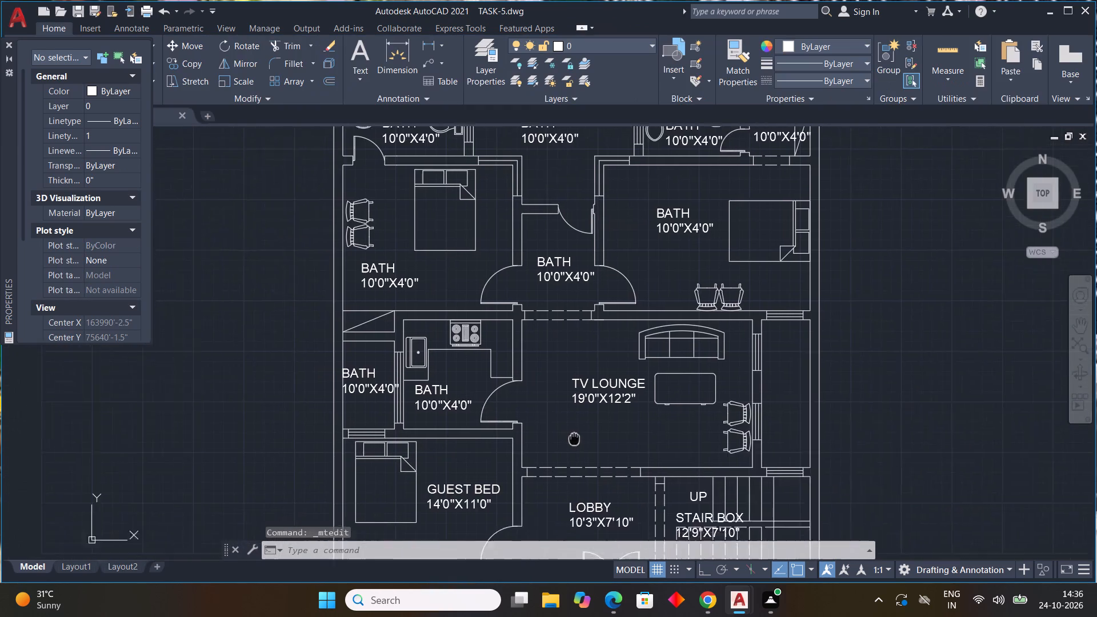
{"action": "middle_click_drag", "start_coordinate": [576, 439], "coordinate": [615, 423]}
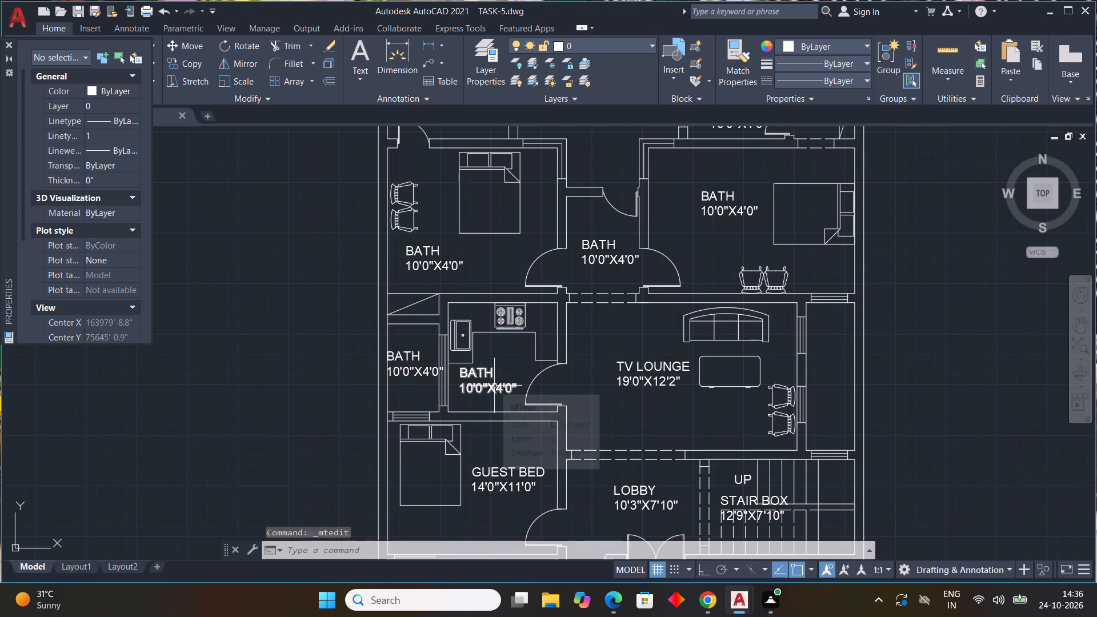
{"action": "double_click", "coordinate": [494, 391]}
{"action": "scroll", "coordinate": [494, 391], "scroll_direction": "up", "scroll_amount": 1}
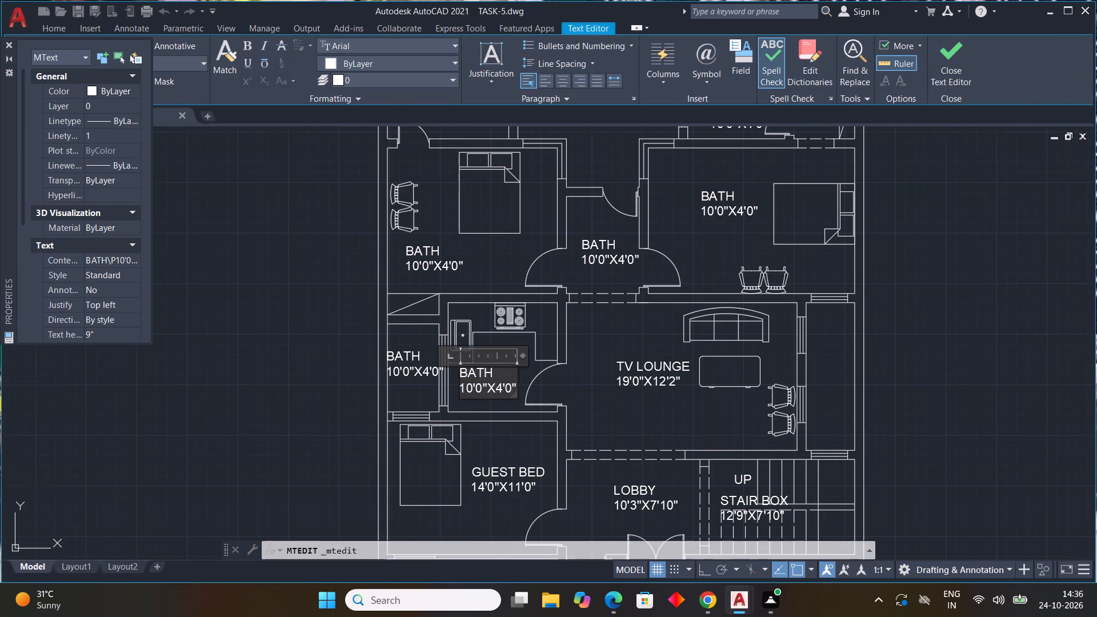
{"action": "scroll", "coordinate": [494, 391], "scroll_direction": "up", "scroll_amount": 1}
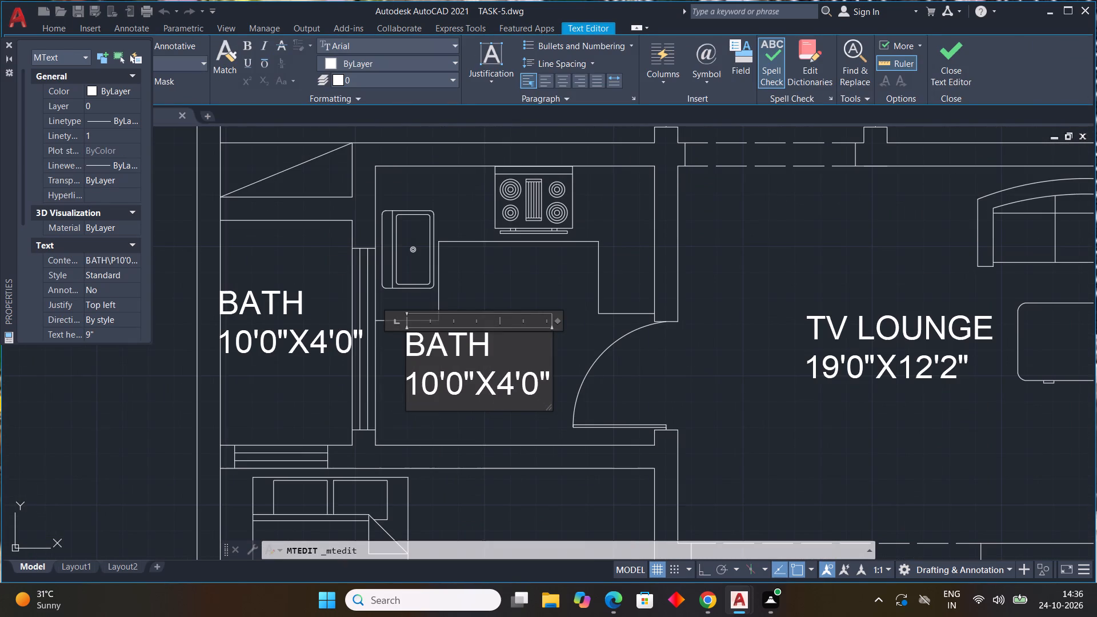
{"action": "key", "text": "Right"}
{"action": "key", "text": "Right"}
{"action": "key", "text": "Right"}
{"action": "key", "text": "Right"}
{"action": "key", "text": "Right"}
{"action": "key", "text": "Right"}
{"action": "key", "text": "Right"}
{"action": "key", "text": "Right"}
{"action": "key", "text": "Right"}
{"action": "key", "text": "Right"}
{"action": "key", "text": "Right"}
{"action": "key", "text": "Right"}
{"action": "key", "text": "Right"}
{"action": "key", "text": "Right"}
{"action": "key", "text": "Right"}
{"action": "key", "text": "Right"}
{"action": "key", "text": "Right"}
{"action": "key", "text": "BackSpace"}
{"action": "key", "text": "BackSpace"}
{"action": "key", "text": "BackSpace"}
{"action": "key", "text": "BackSpace"}
{"action": "key", "text": "BackSpace"}
{"action": "key", "text": "BackSpace"}
{"action": "key", "text": "BackSpace"}
{"action": "key", "text": "BackSpace"}
{"action": "key", "text": "BackSpace"}
{"action": "key", "text": "BackSpace"}
{"action": "key", "text": "BackSpace"}
{"action": "key", "text": "BackSpace"}
{"action": "key", "text": "BackSpace"}
{"action": "key", "text": "BackSpace"}
{"action": "key", "text": "BackSpace"}
{"action": "key", "text": "BackSpace"}
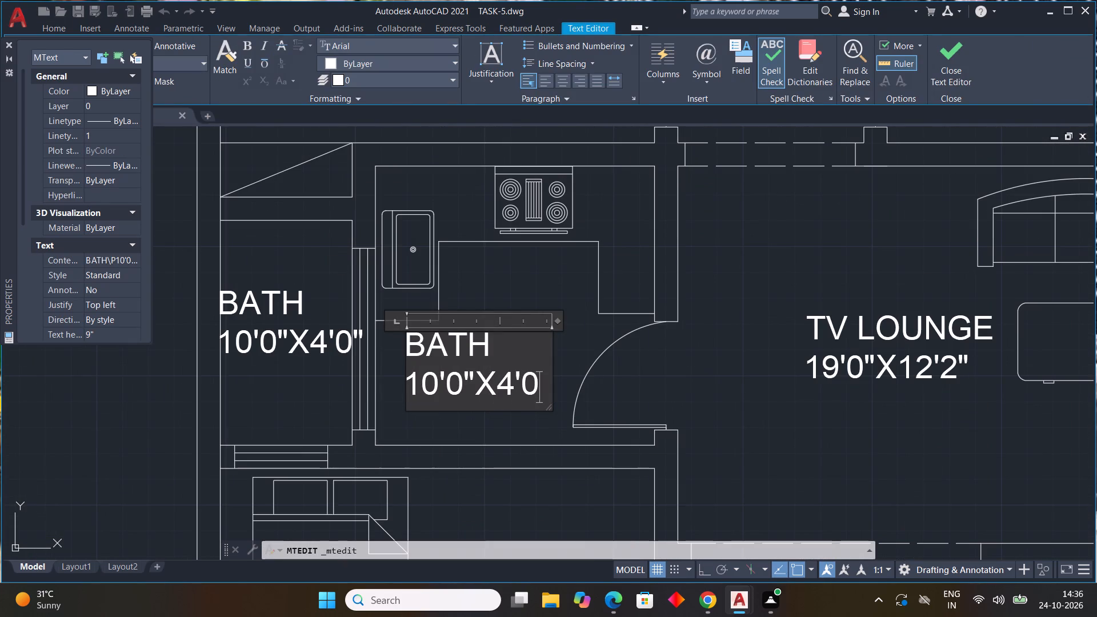
{"action": "type", "text": "KITCHEM"}
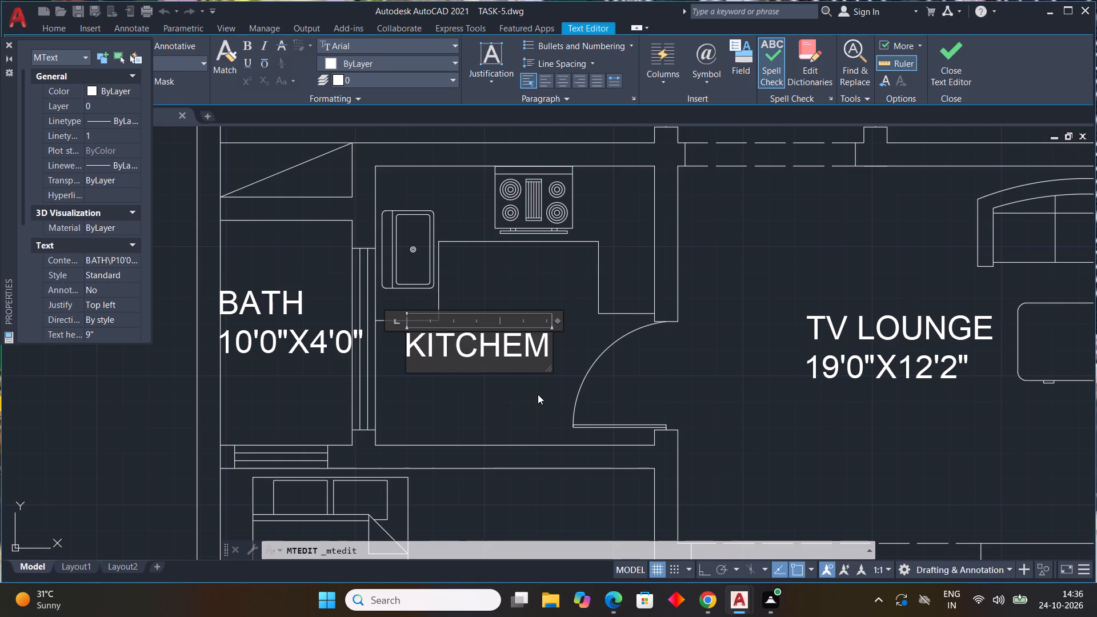
{"action": "key", "text": "BackSpace"}
{"action": "key", "text": "n"}
Add the dimensions 9'0"X9'0" as a second line under KITCHEN and finish the label.
{"action": "key", "text": "Return"}
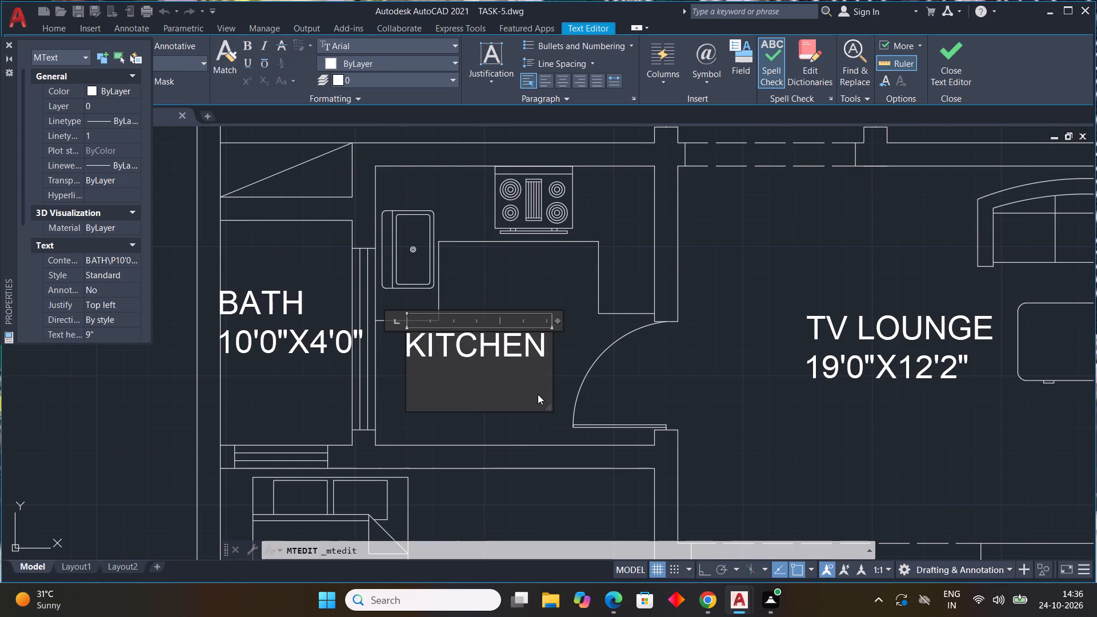
{"action": "type", "text": "9'0\""}
{"action": "key", "text": "x"}
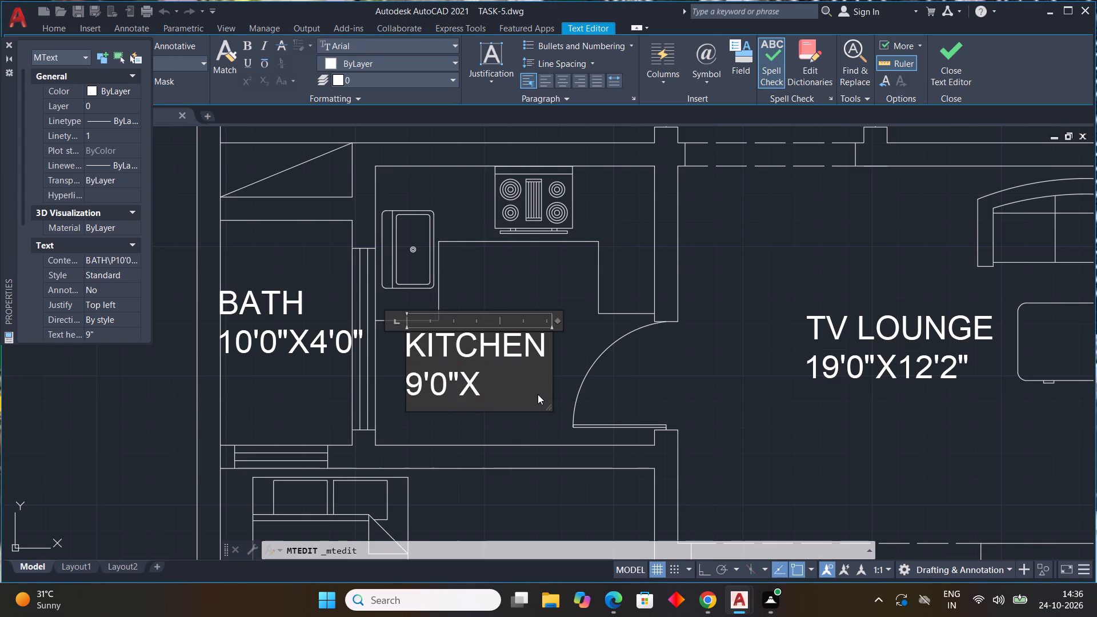
{"action": "type", "text": "9'"}
{"action": "type", "text": "0\""}
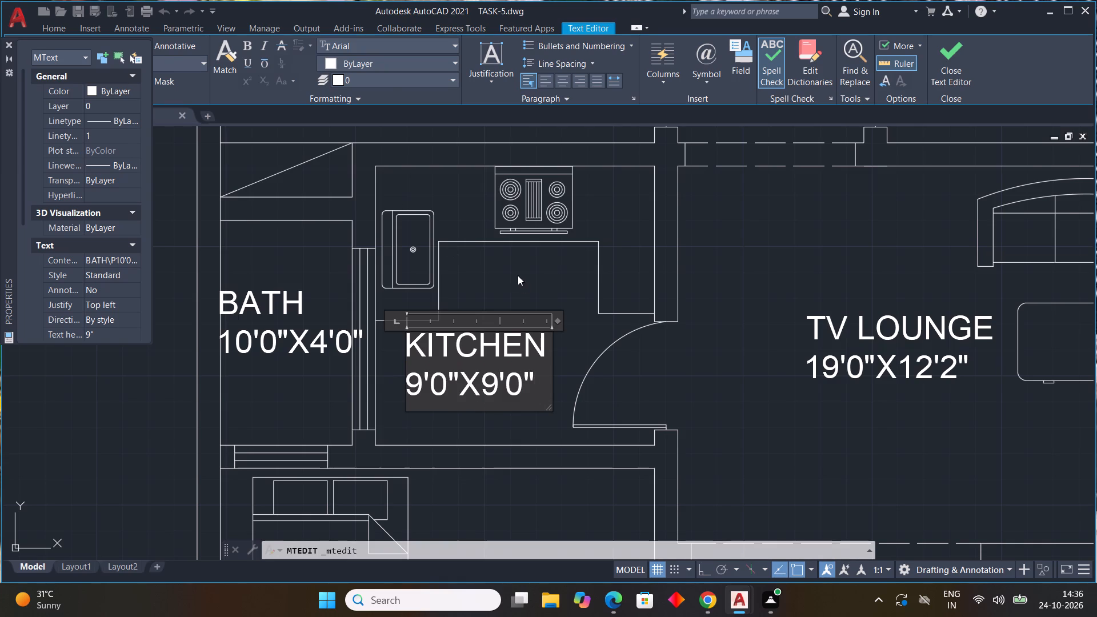
{"action": "left_click", "coordinate": [518, 275]}
Replace the whole text of the BATH label in the narrow space beside the kitchen with OPEN and, on a new line, TO STUDY.
{"action": "middle_click_drag", "start_coordinate": [517, 301], "coordinate": [667, 284]}
{"action": "scroll", "coordinate": [580, 322], "scroll_direction": "down", "scroll_amount": 1}
{"action": "scroll", "coordinate": [667, 283], "scroll_direction": "up", "scroll_amount": 1}
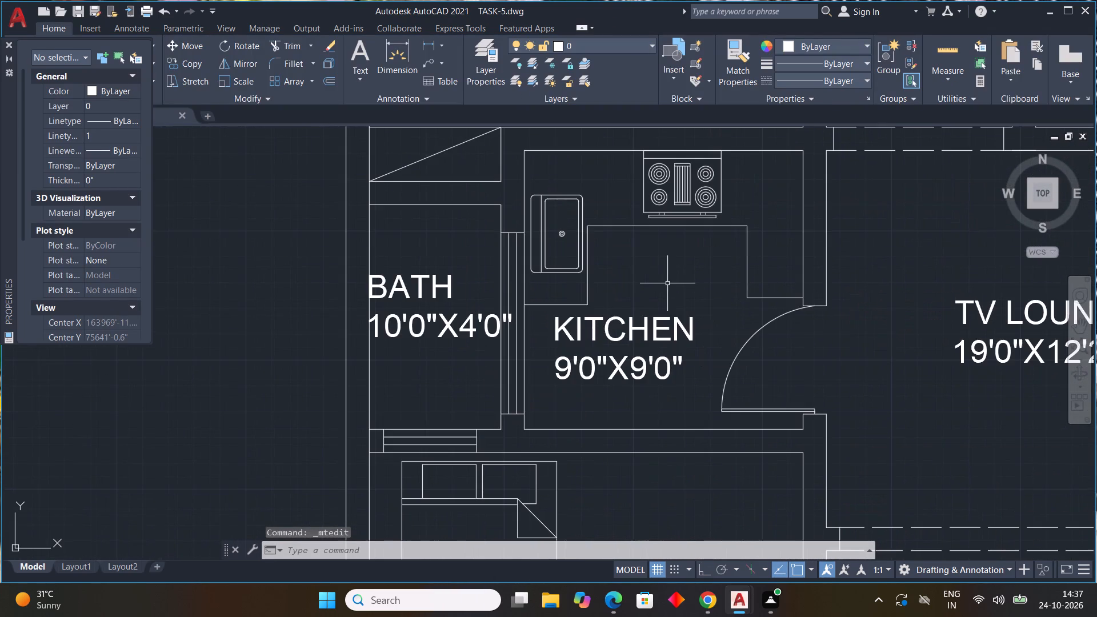
{"action": "double_click", "coordinate": [453, 325]}
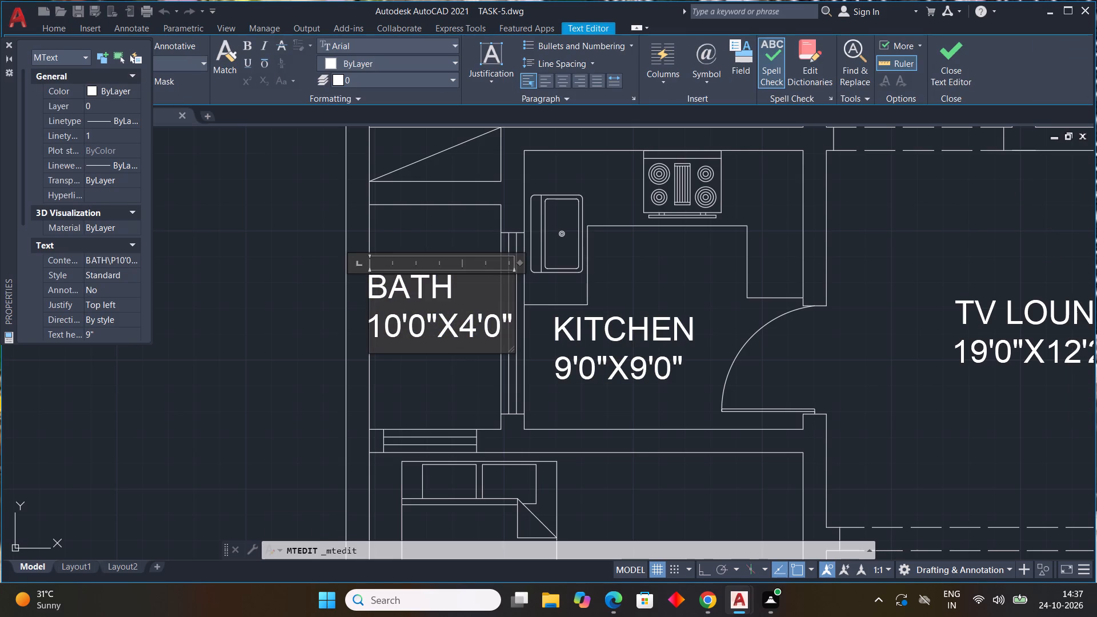
{"action": "key", "text": "0"}
{"action": "key", "text": "0"}
{"action": "key", "text": "0"}
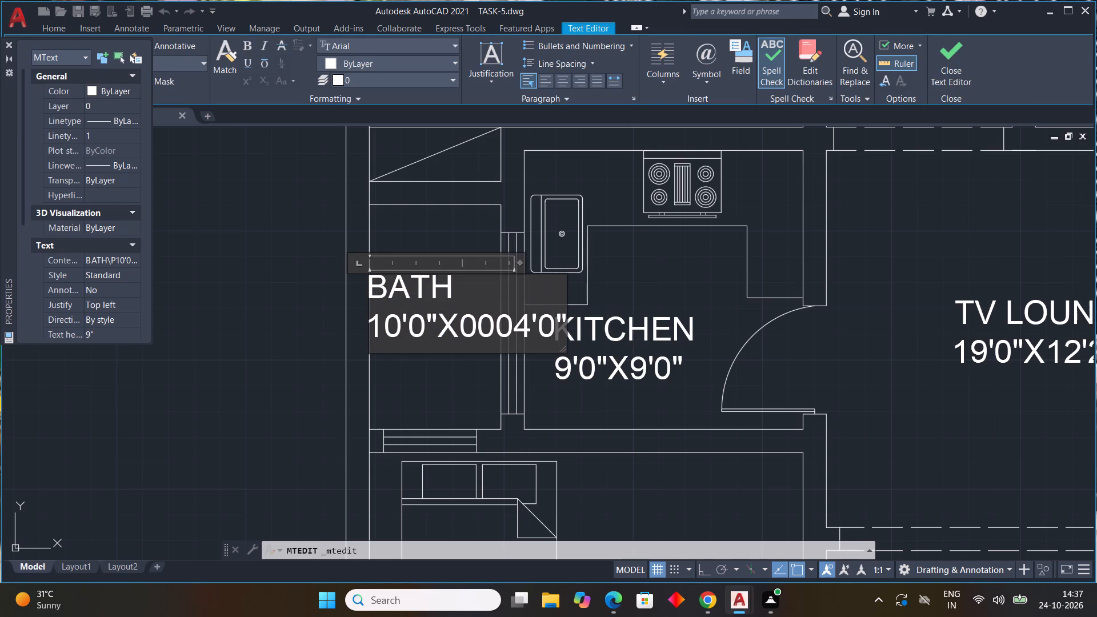
{"action": "key", "text": "Right"}
{"action": "key", "text": "Right"}
{"action": "key", "text": "Right"}
{"action": "key", "text": "Right"}
{"action": "key", "text": "Right"}
{"action": "key", "text": "Right"}
{"action": "key", "text": "Right"}
{"action": "key", "text": "Right"}
{"action": "key", "text": "Right"}
{"action": "key", "text": "Right"}
{"action": "key", "text": "BackSpace"}
{"action": "key", "text": "BackSpace"}
{"action": "key", "text": "BackSpace"}
{"action": "key", "text": "BackSpace"}
{"action": "key", "text": "BackSpace"}
{"action": "key", "text": "BackSpace"}
{"action": "key", "text": "BackSpace"}
{"action": "key", "text": "BackSpace"}
{"action": "key", "text": "BackSpace"}
{"action": "key", "text": "BackSpace"}
{"action": "key", "text": "BackSpace"}
{"action": "key", "text": "BackSpace"}
{"action": "key", "text": "BackSpace"}
{"action": "key", "text": "BackSpace"}
{"action": "key", "text": "BackSpace"}
{"action": "key", "text": "BackSpace"}
{"action": "key", "text": "BackSpace"}
{"action": "key", "text": "BackSpace"}
{"action": "key", "text": "BackSpace"}
{"action": "key", "text": "BackSpace"}
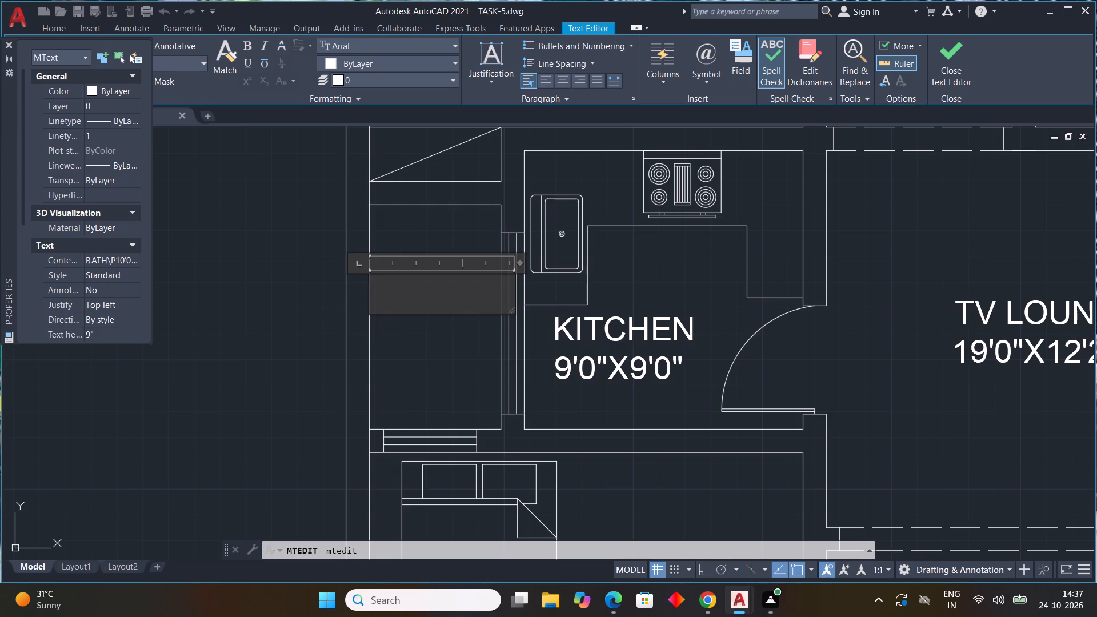
{"action": "type", "text": "OPEN"}
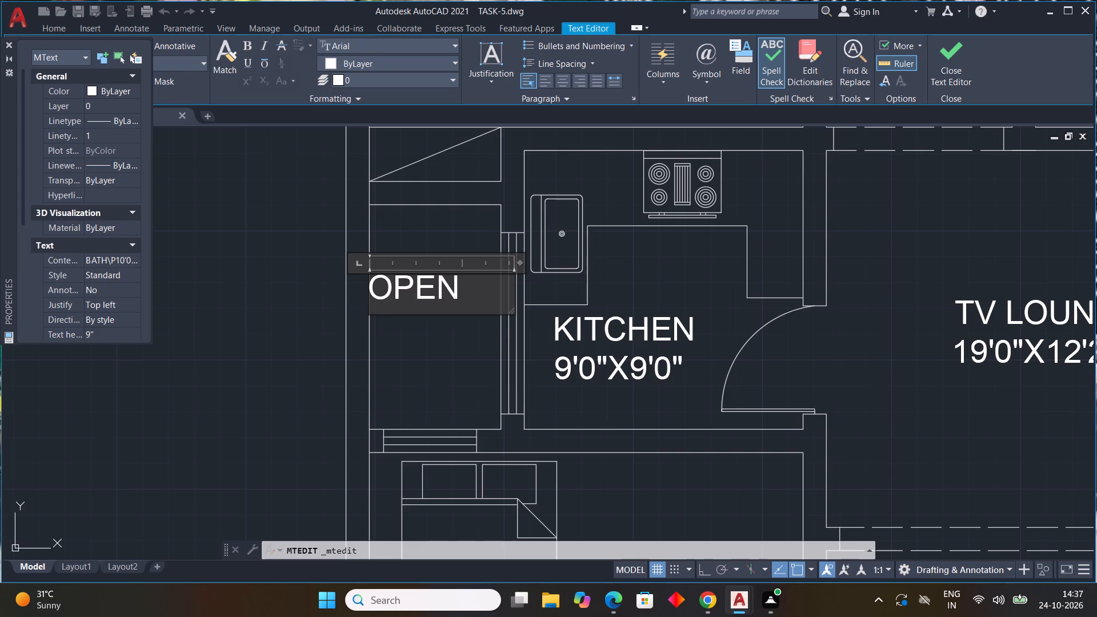
{"action": "key", "text": "Return"}
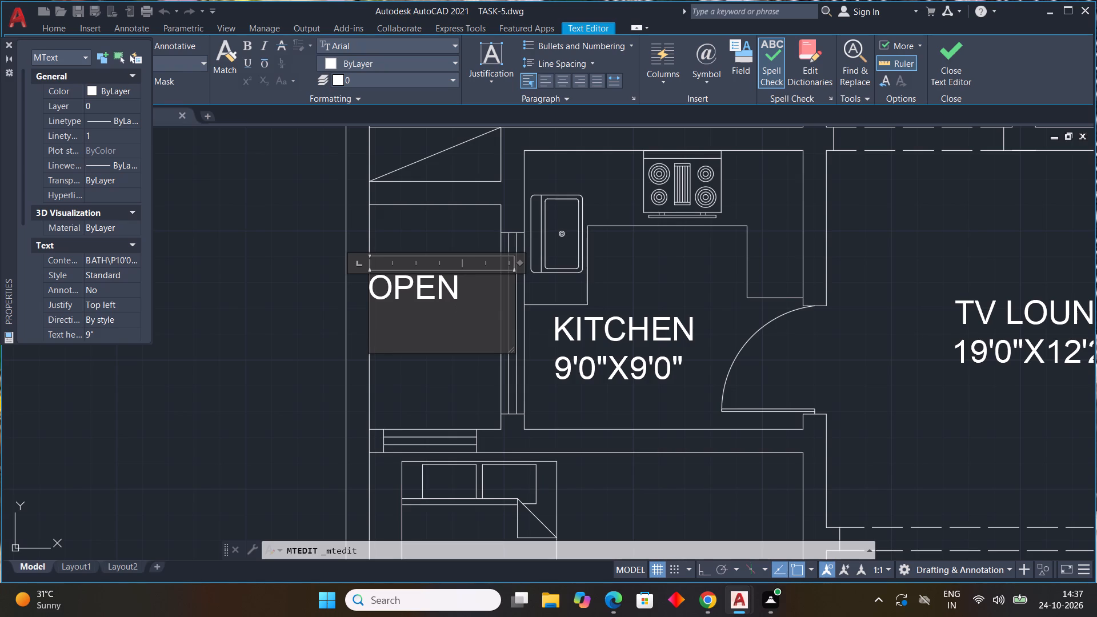
{"action": "type", "text": "TO"}
{"action": "key", "text": "space"}
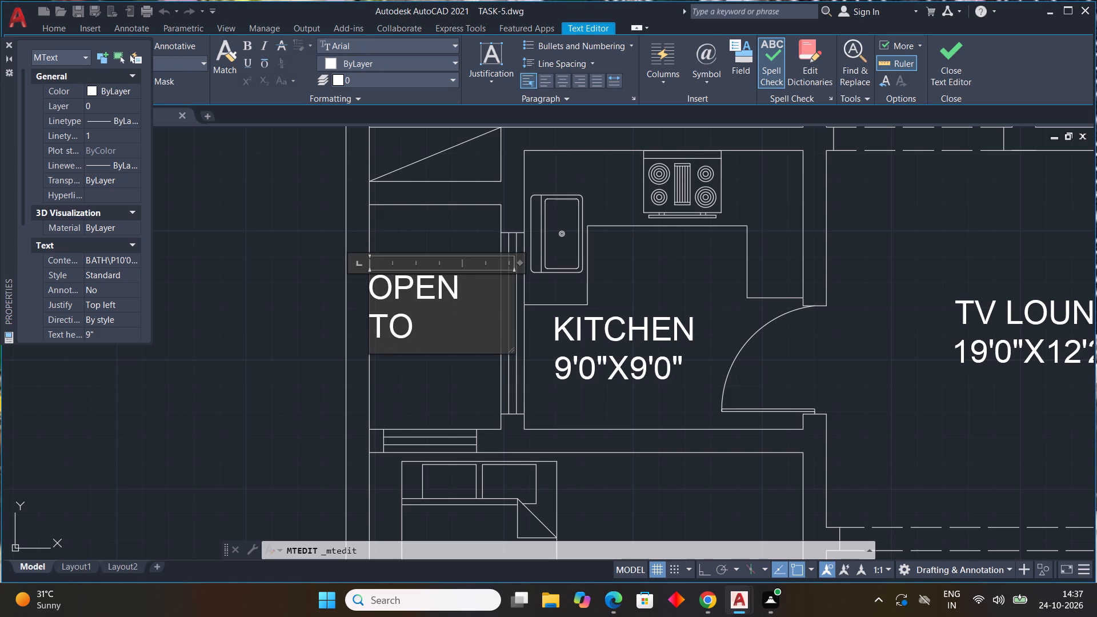
{"action": "key", "text": "s"}
{"action": "type", "text": "TU"}
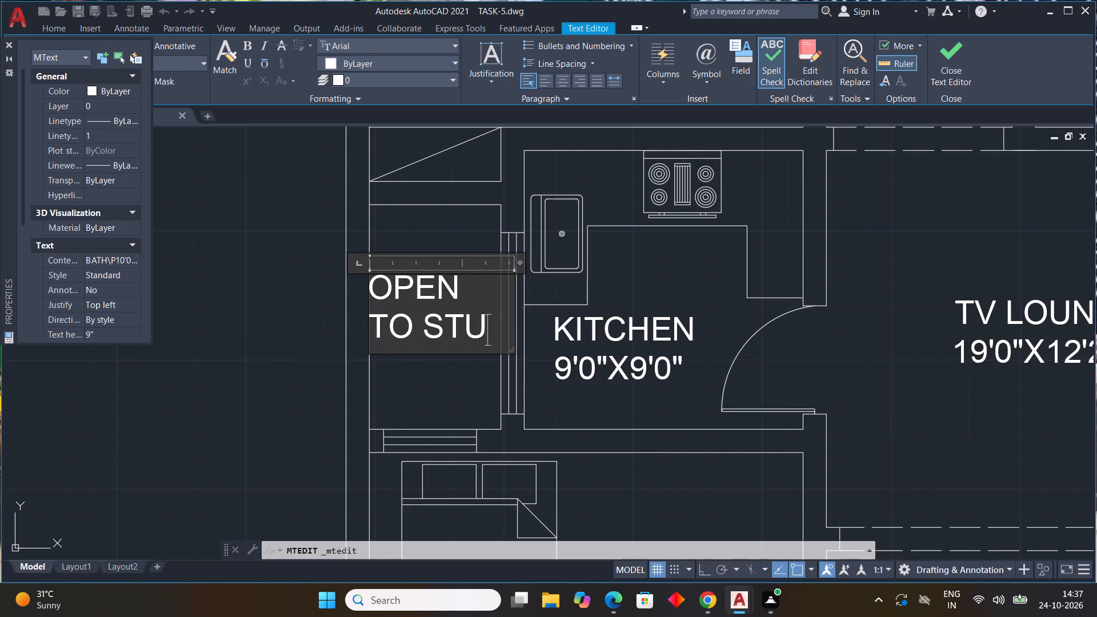
{"action": "type", "text": "DY"}
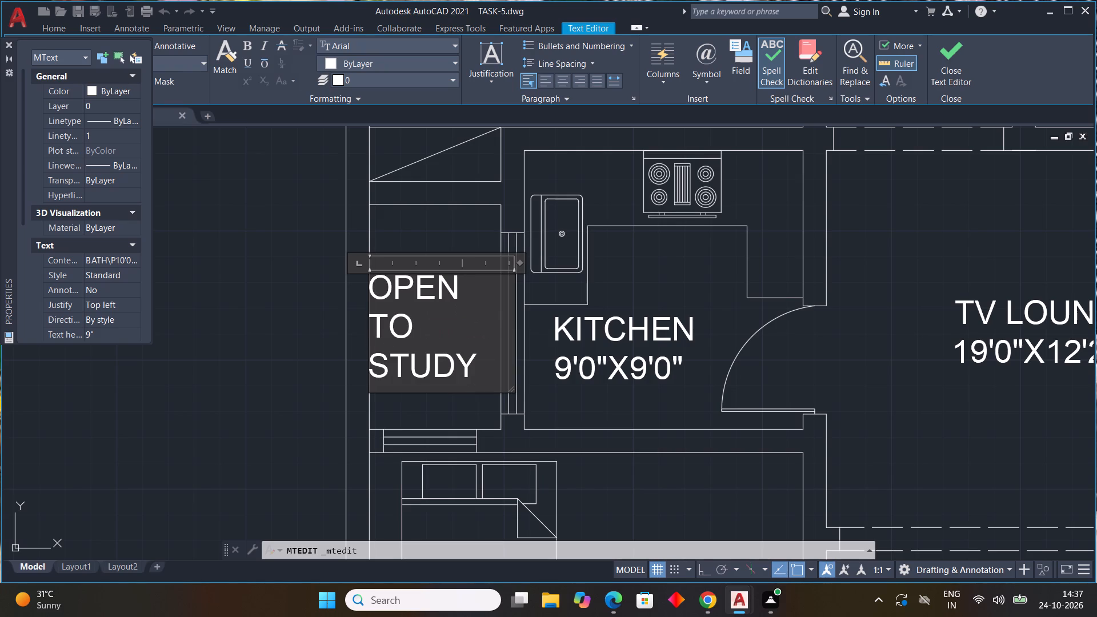
Add the dimensions 4'3"X8' as a new line under OPEN TO STUDY and finish the label.
{"action": "key", "text": "Return"}
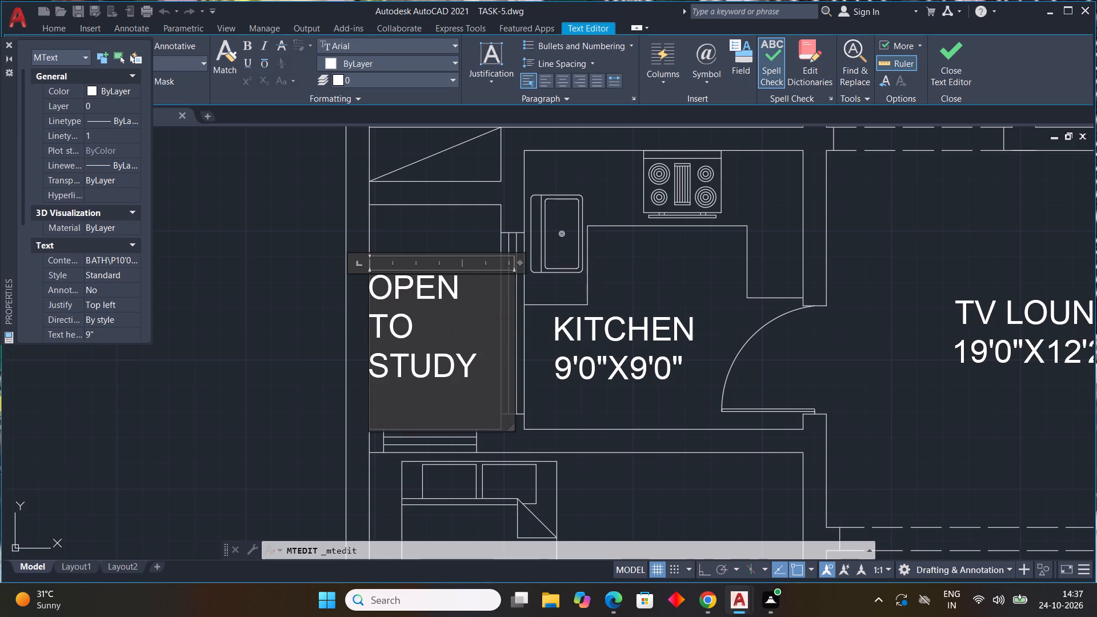
{"action": "type", "text": "4'3"}
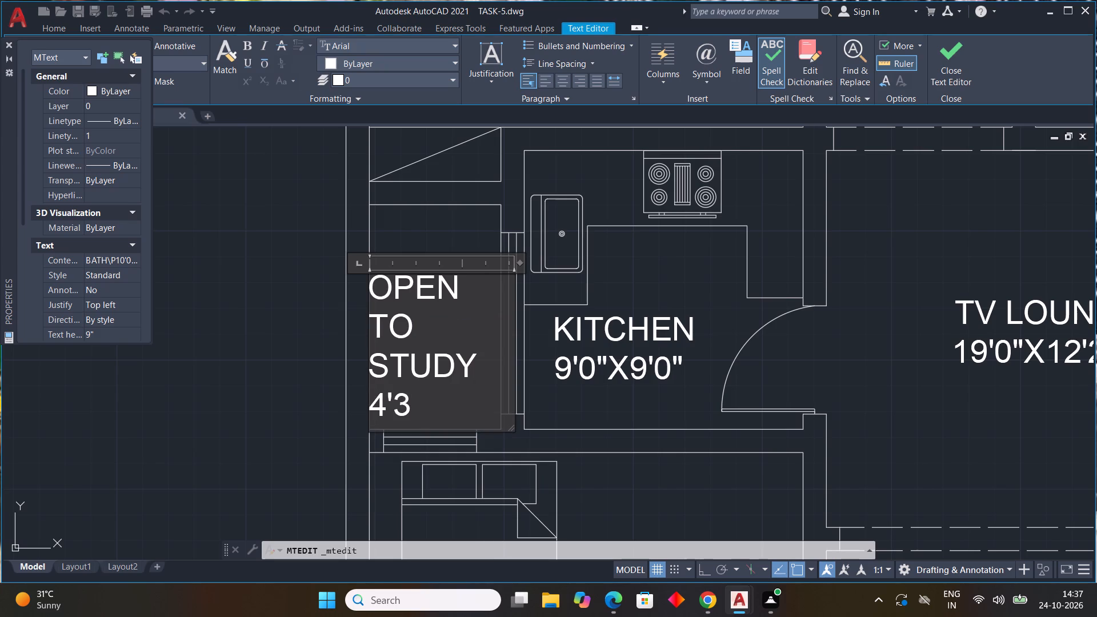
{"action": "key", "text": "apostrophe"}
{"action": "key", "text": "BackSpace"}
{"action": "type", "text": "\"X"}
{"action": "type", "text": "8'"}
{"action": "left_click_drag", "start_coordinate": [242, 404], "coordinate": [246, 404]}
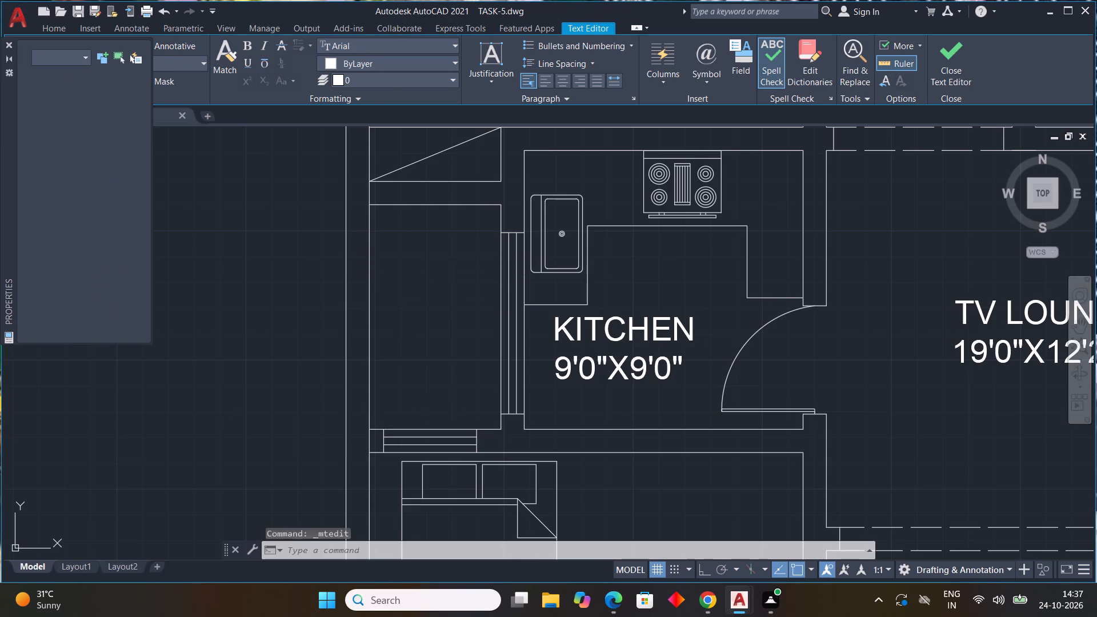
{"action": "left_click_drag", "start_coordinate": [246, 404], "coordinate": [247, 404]}
Move the OPEN TO STUDY label slightly up and to the right so it sits inside its narrow space.
{"action": "left_click", "coordinate": [433, 282]}
{"action": "left_click", "coordinate": [420, 278]}
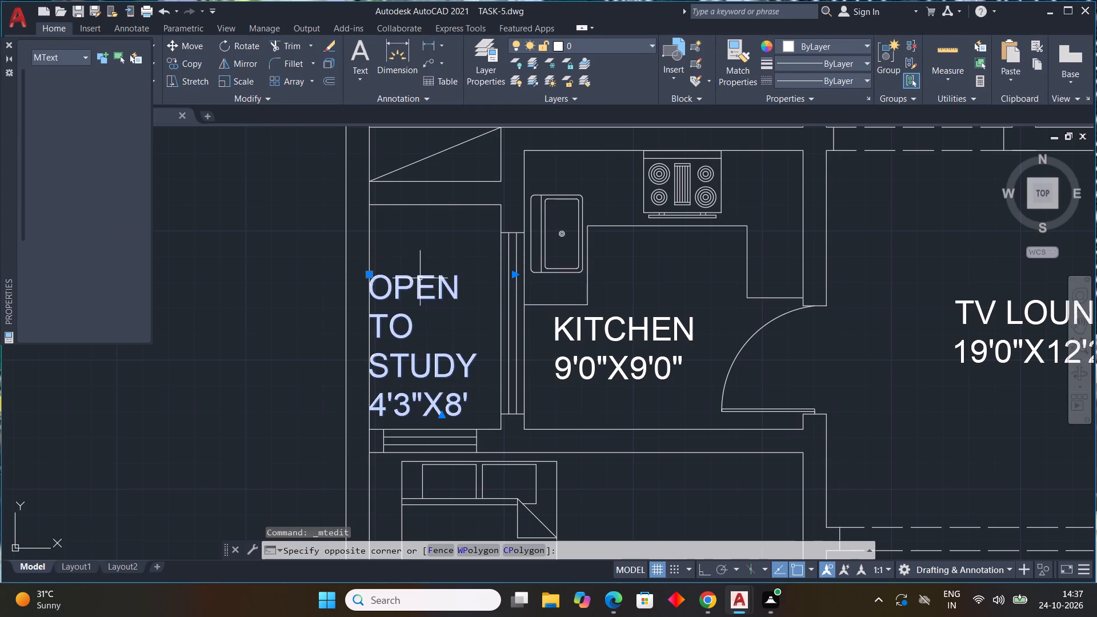
{"action": "left_click", "coordinate": [371, 275]}
{"action": "left_click", "coordinate": [388, 243]}
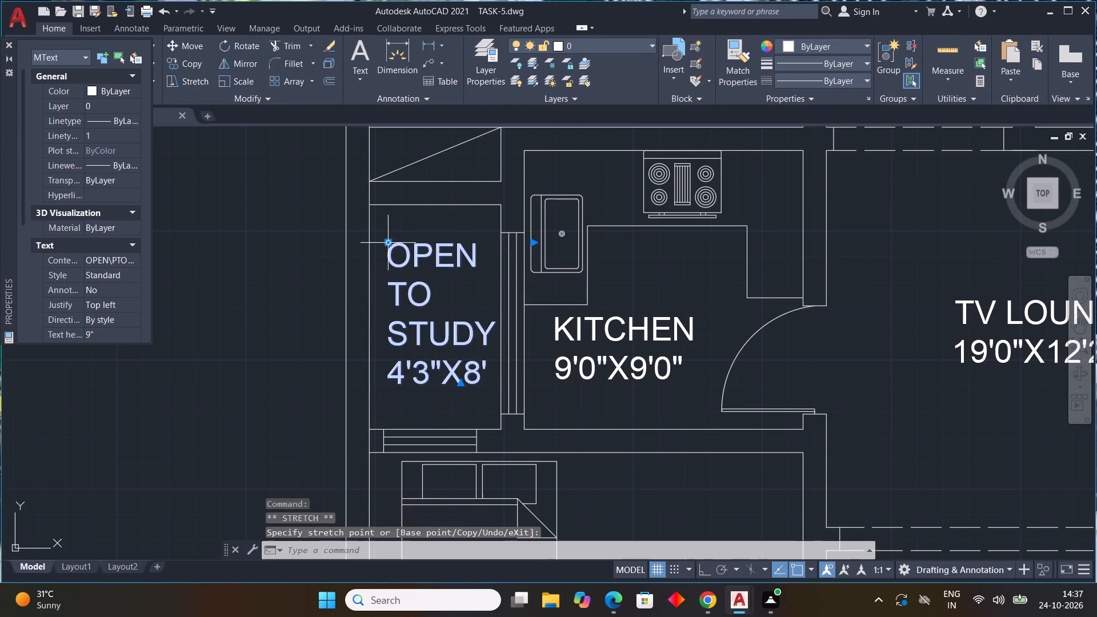
{"action": "key", "text": "Escape"}
Replace the BATH label in the bedroom above the kitchen with BED ROOM, widening its text frame to fit on one line.
{"action": "middle_click_drag", "start_coordinate": [486, 315], "coordinate": [448, 371]}
{"action": "scroll", "coordinate": [482, 318], "scroll_direction": "down", "scroll_amount": 3}
{"action": "middle_click_drag", "start_coordinate": [551, 344], "coordinate": [521, 338]}
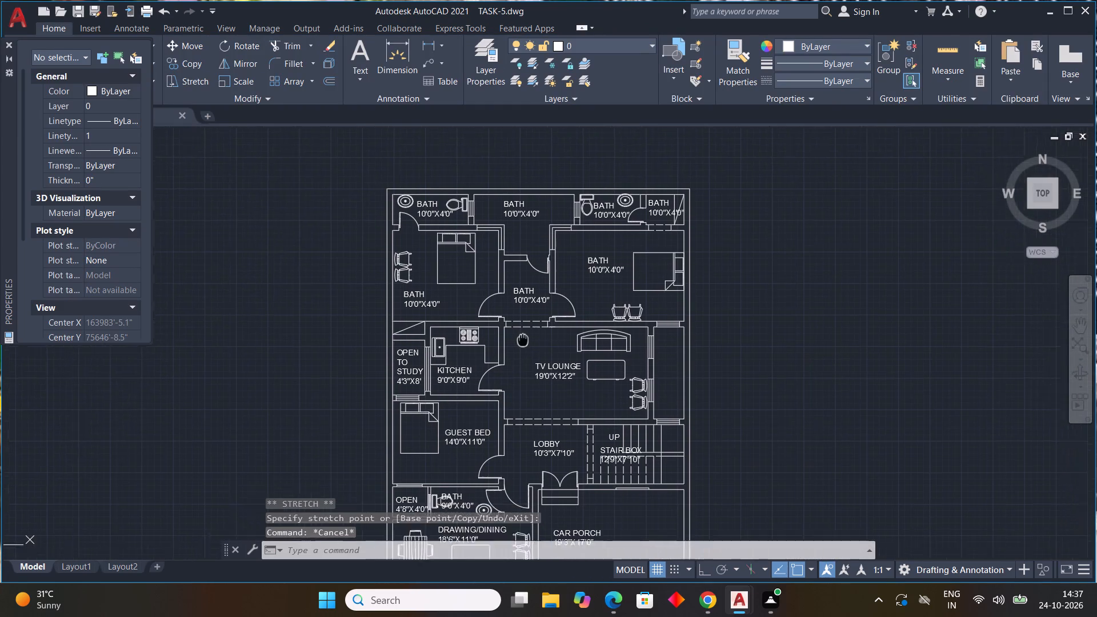
{"action": "middle_click_drag", "start_coordinate": [521, 338], "coordinate": [502, 329]}
{"action": "middle_click_drag", "start_coordinate": [626, 258], "coordinate": [671, 325]}
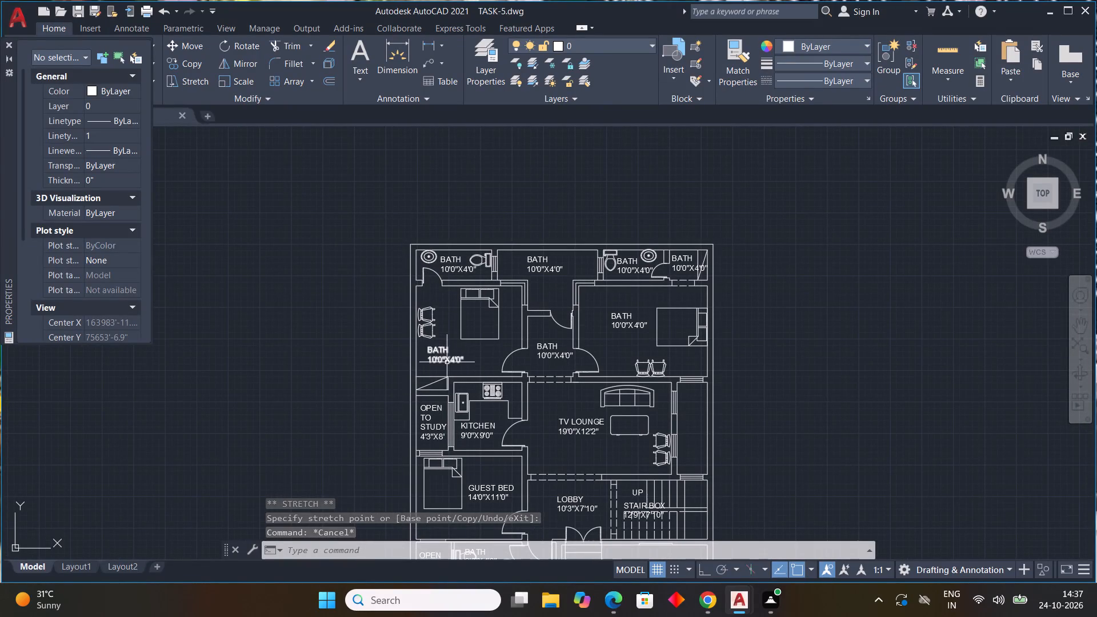
{"action": "double_click", "coordinate": [447, 362]}
{"action": "scroll", "coordinate": [446, 362], "scroll_direction": "up", "scroll_amount": 4}
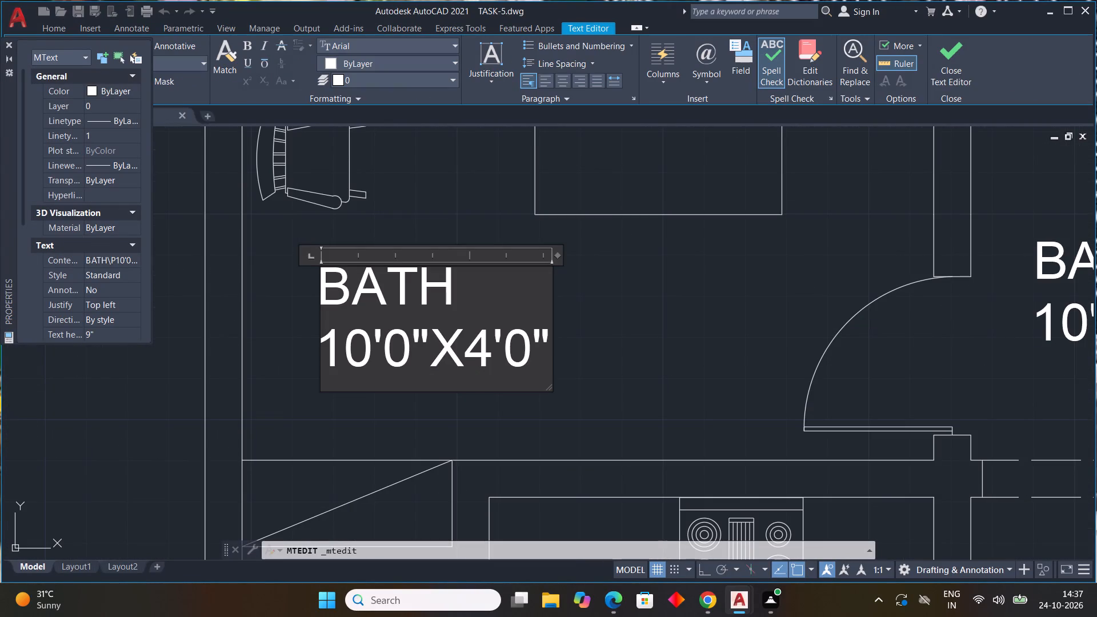
{"action": "left_click", "coordinate": [546, 354]}
{"action": "key", "text": "BackSpace"}
{"action": "key", "text": "BackSpace"}
{"action": "key", "text": "BackSpace"}
{"action": "key", "text": "BackSpace"}
{"action": "key", "text": "BackSpace"}
{"action": "key", "text": "BackSpace"}
{"action": "key", "text": "BackSpace"}
{"action": "key", "text": "BackSpace"}
{"action": "key", "text": "BackSpace"}
{"action": "key", "text": "BackSpace"}
{"action": "key", "text": "BackSpace"}
{"action": "key", "text": "BackSpace"}
{"action": "key", "text": "BackSpace"}
{"action": "key", "text": "BackSpace"}
{"action": "key", "text": "BackSpace"}
{"action": "key", "text": "BackSpace"}
{"action": "key", "text": "BackSpace"}
{"action": "key", "text": "BackSpace"}
{"action": "key", "text": "BackSpace"}
{"action": "key", "text": "BackSpace"}
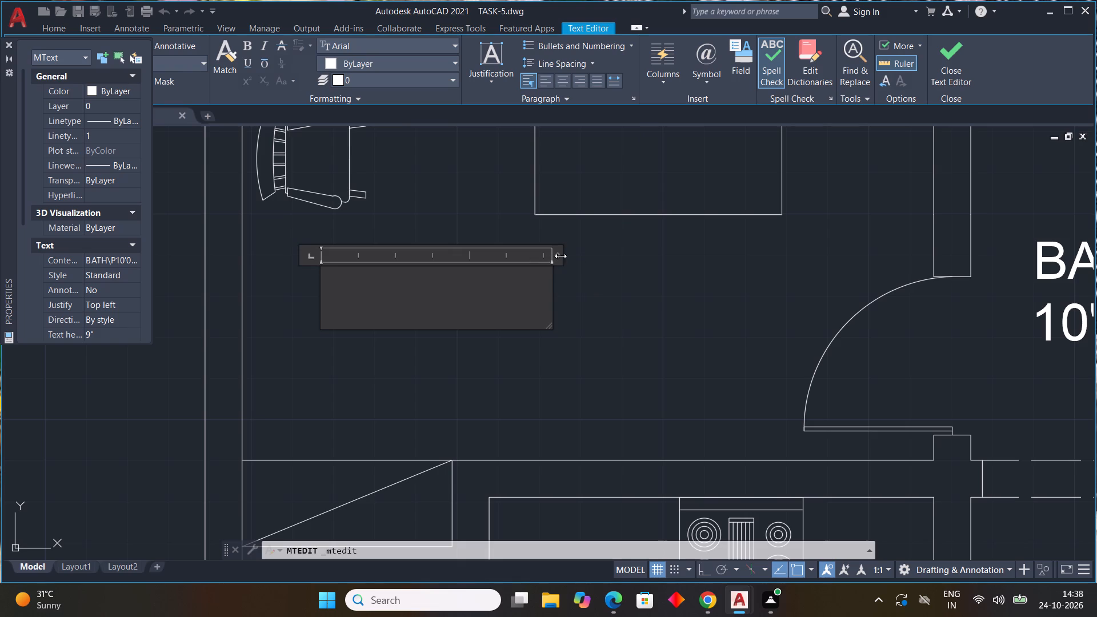
{"action": "left_click_drag", "start_coordinate": [560, 256], "coordinate": [656, 233]}
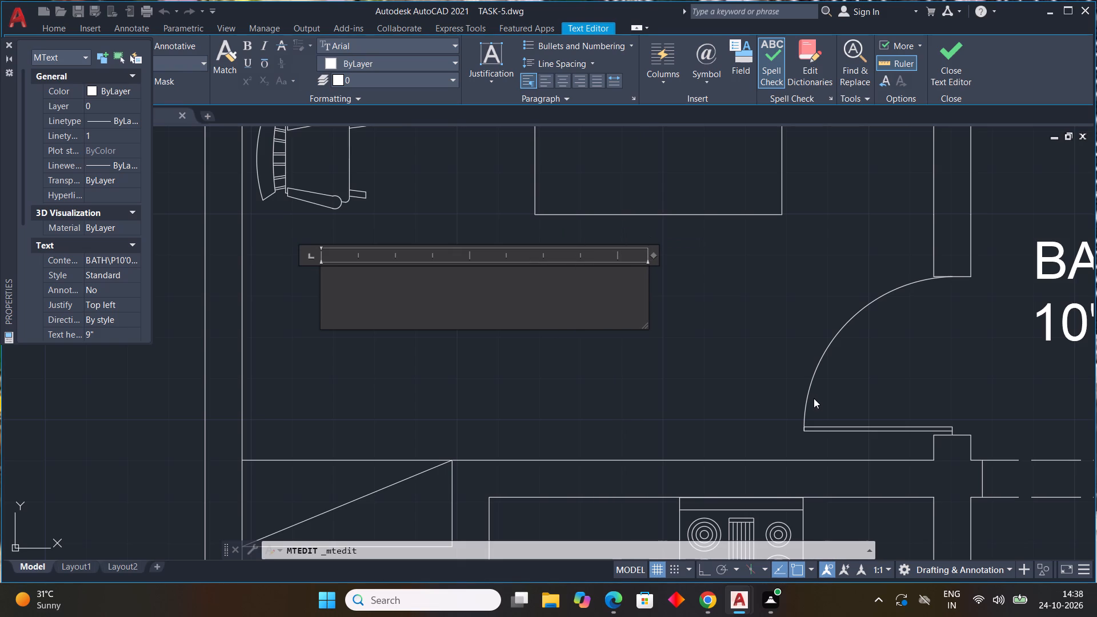
{"action": "type", "text": "BED ROOM"}
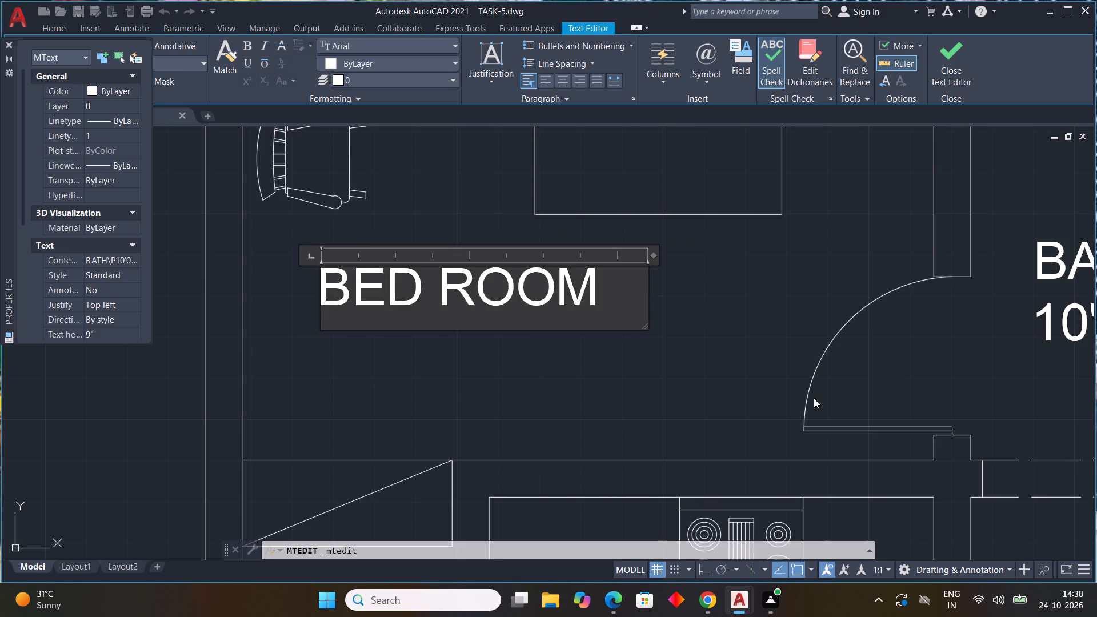
Add the dimensions 14'0"X12'0" as a second line under BED ROOM and finish the label.
{"action": "key", "text": "Return"}
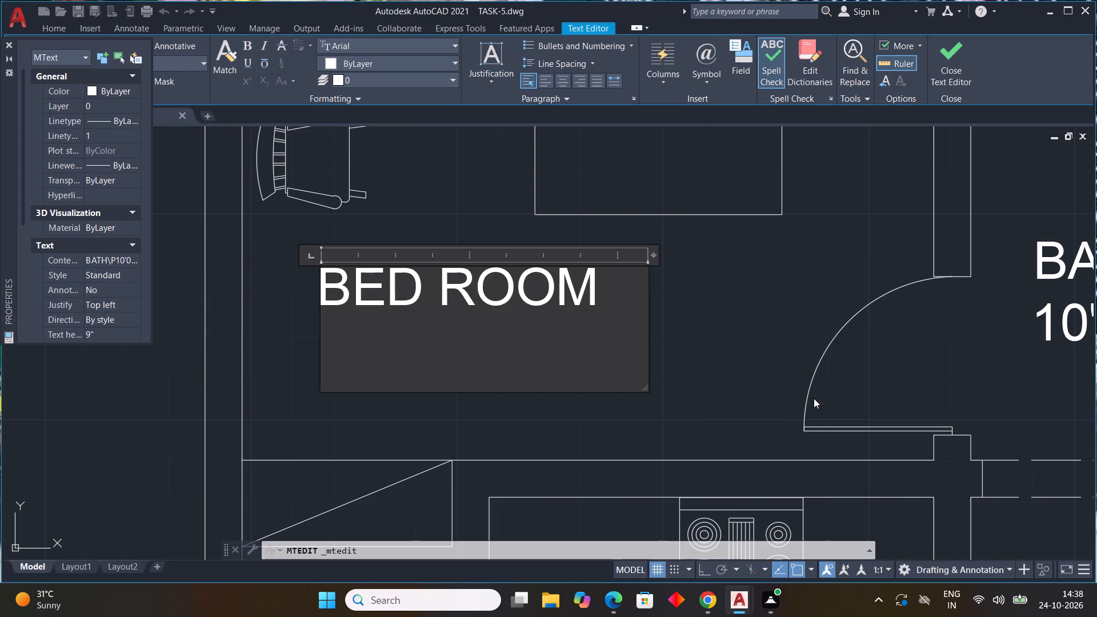
{"action": "type", "text": "14"}
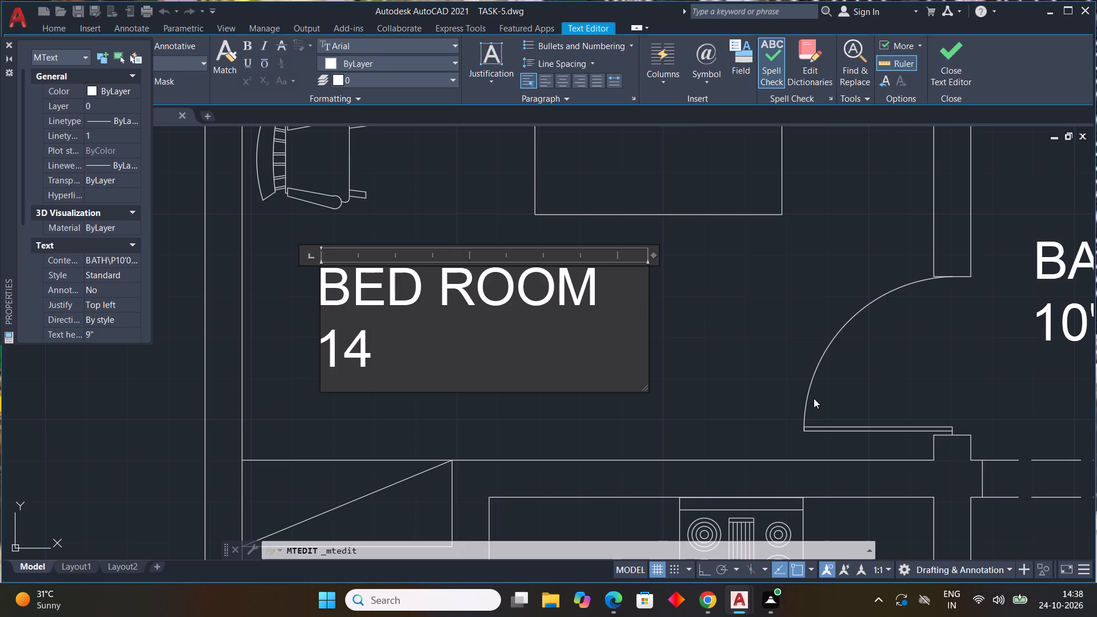
{"action": "key", "text": "Return"}
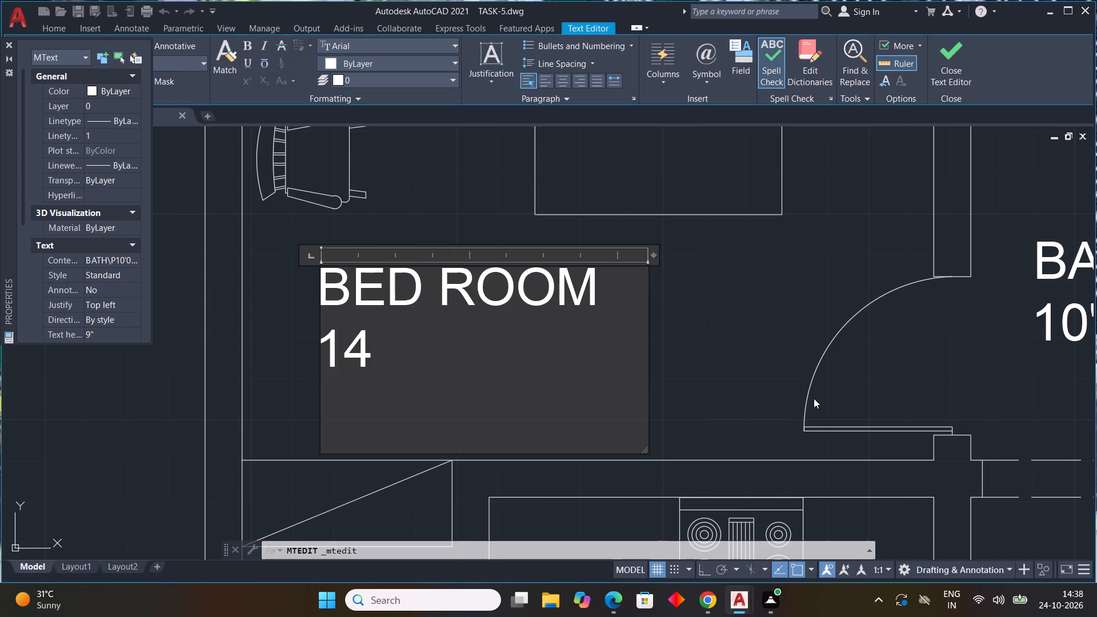
{"action": "key", "text": "BackSpace"}
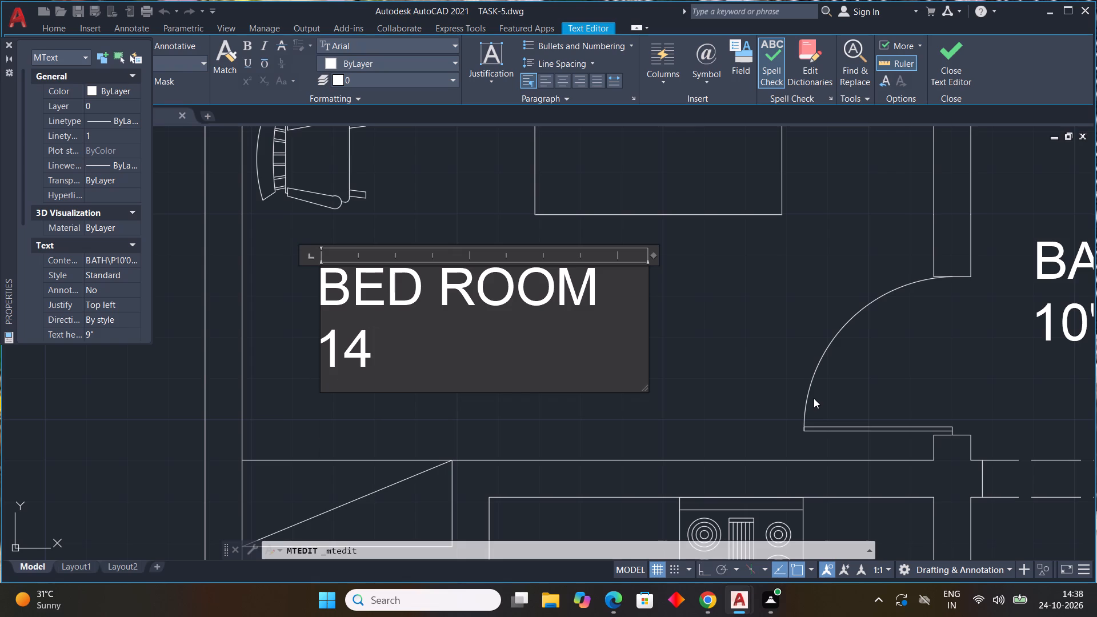
{"action": "type", "text": "'0\""}
{"action": "key", "text": "x"}
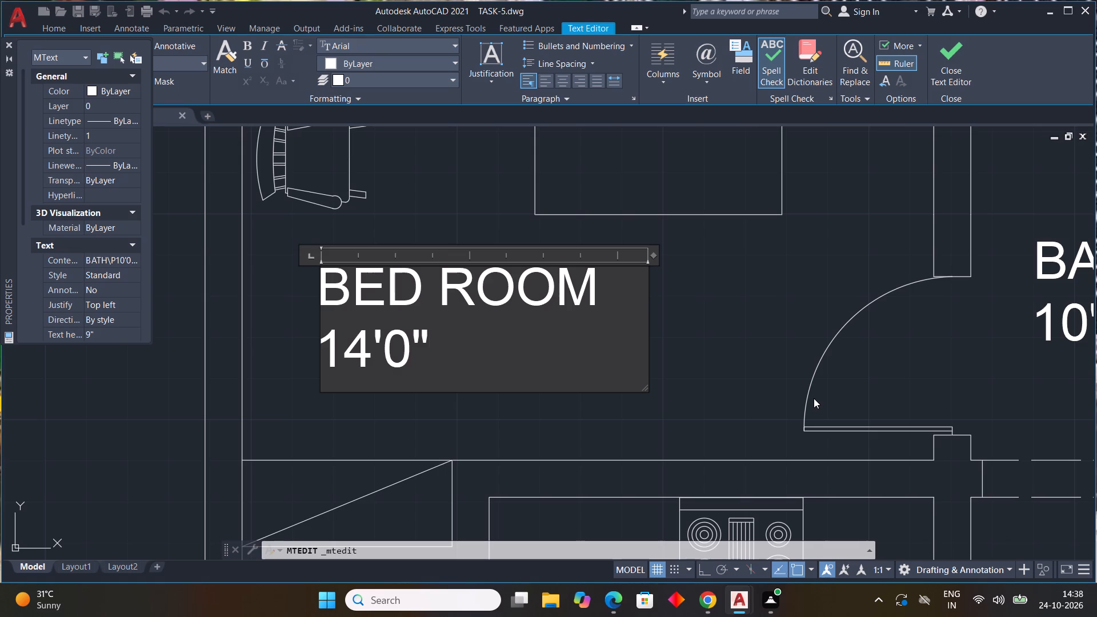
{"action": "type", "text": "12"}
{"action": "type", "text": "'0\""}
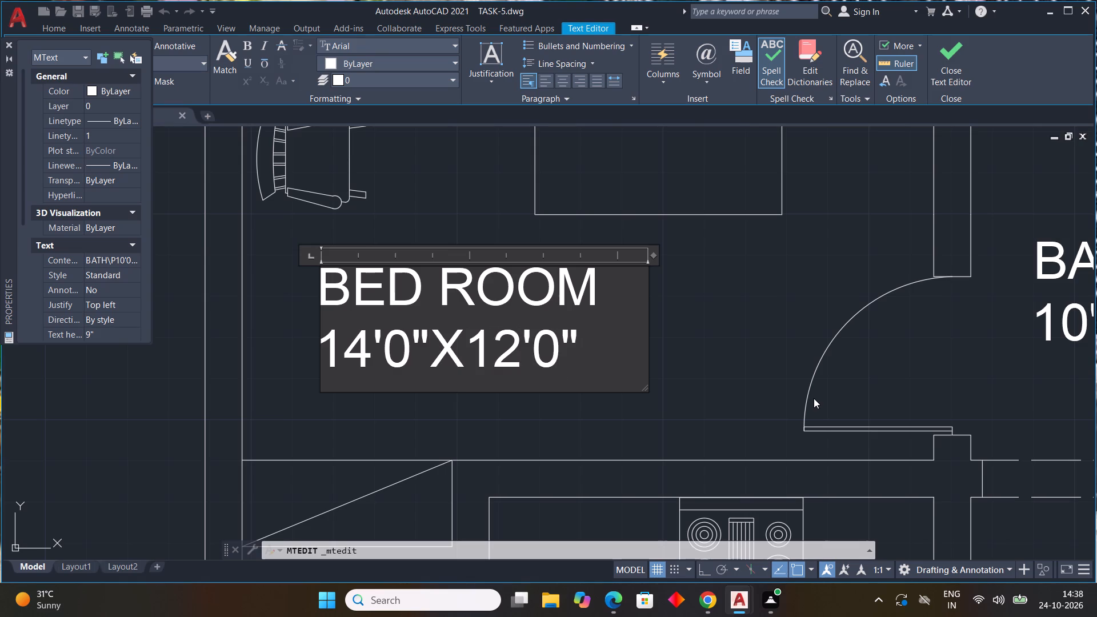
{"action": "left_click", "coordinate": [779, 340]}
Replace the whole text of the BATH label in the passage between the two upper bedrooms with LOBBY.
{"action": "scroll", "coordinate": [680, 330], "scroll_direction": "down", "scroll_amount": 3}
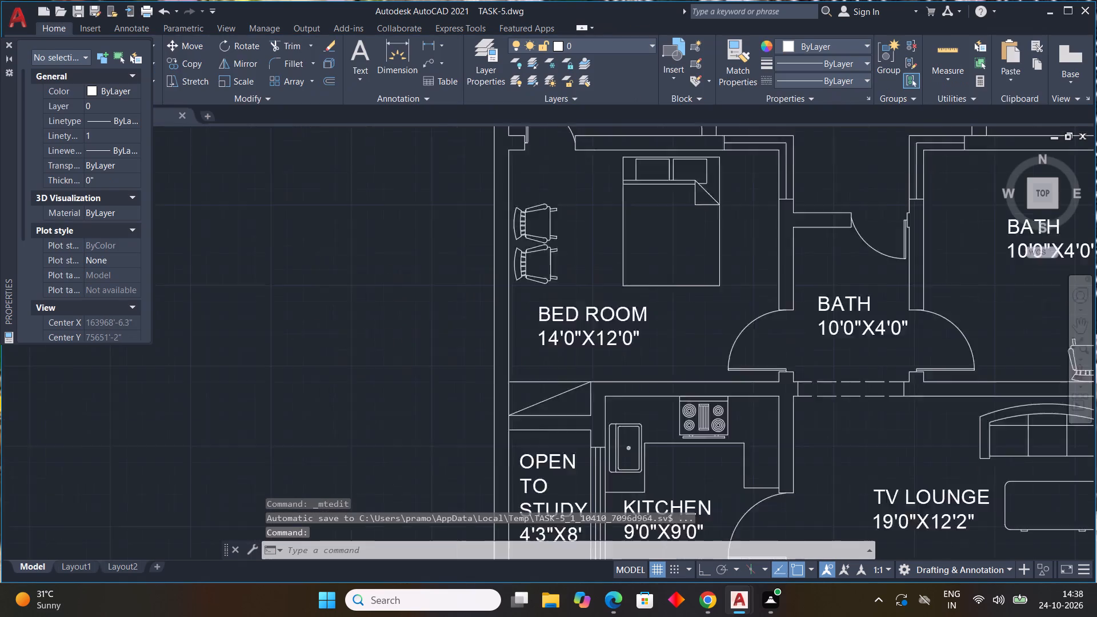
{"action": "middle_click_drag", "start_coordinate": [671, 336], "coordinate": [449, 355]}
{"action": "double_click", "coordinate": [578, 349]}
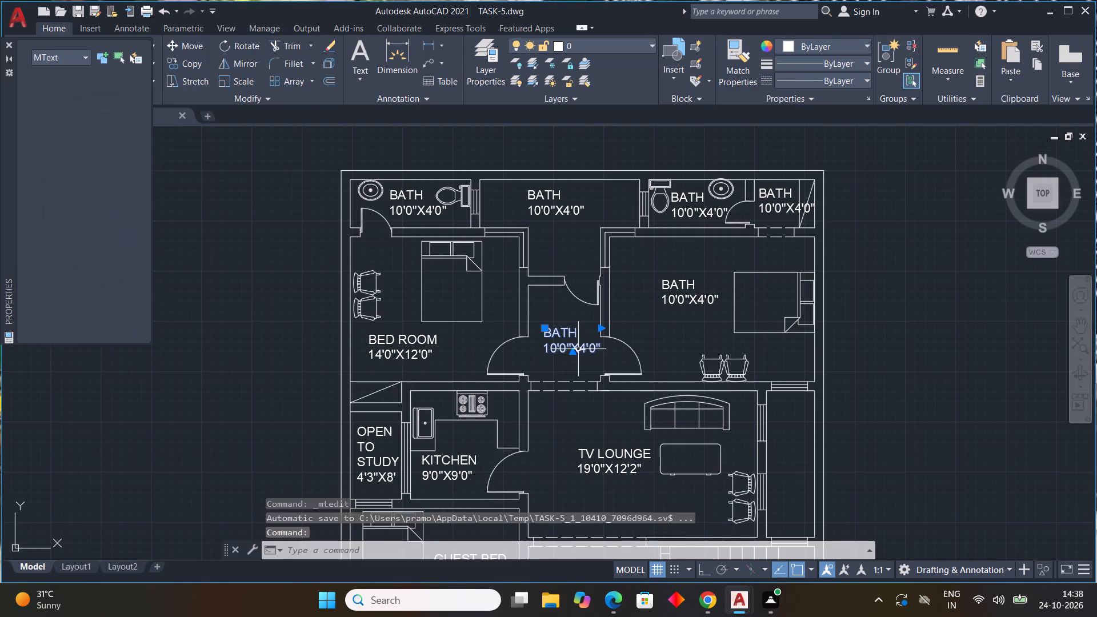
{"action": "scroll", "coordinate": [578, 349], "scroll_direction": "up", "scroll_amount": 4}
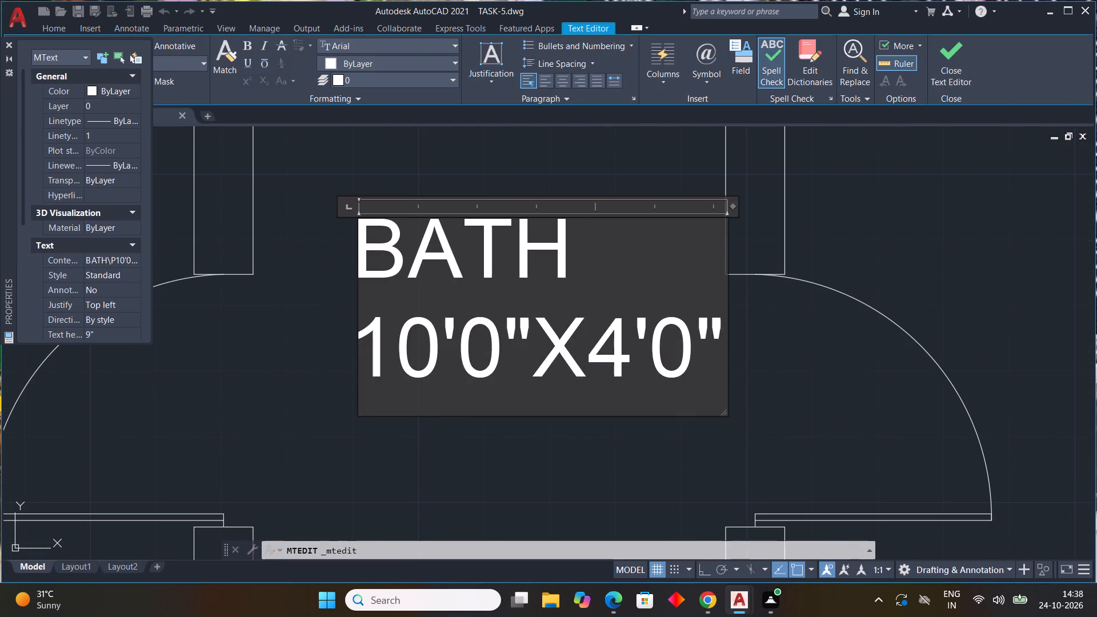
{"action": "left_click", "coordinate": [716, 361]}
{"action": "key", "text": "BackSpace"}
{"action": "key", "text": "BackSpace"}
{"action": "key", "text": "BackSpace"}
{"action": "key", "text": "BackSpace"}
{"action": "key", "text": "BackSpace"}
{"action": "key", "text": "BackSpace"}
{"action": "key", "text": "BackSpace"}
{"action": "key", "text": "BackSpace"}
{"action": "key", "text": "BackSpace"}
{"action": "key", "text": "BackSpace"}
{"action": "key", "text": "BackSpace"}
{"action": "key", "text": "BackSpace"}
{"action": "key", "text": "BackSpace"}
{"action": "key", "text": "BackSpace"}
{"action": "key", "text": "BackSpace"}
{"action": "key", "text": "BackSpace"}
{"action": "key", "text": "BackSpace"}
{"action": "key", "text": "BackSpace"}
{"action": "key", "text": "BackSpace"}
{"action": "key", "text": "BackSpace"}
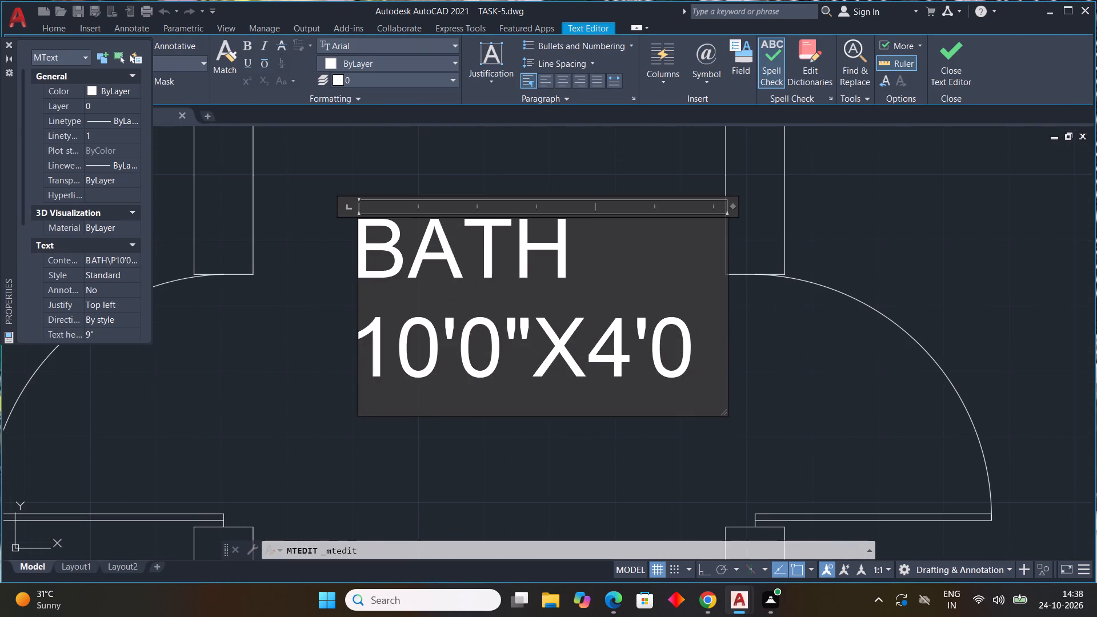
{"action": "type", "text": "LOBBY"}
Add 6'0" WIDE below LOBBY in the passage label and finish the label.
{"action": "key", "text": "Return"}
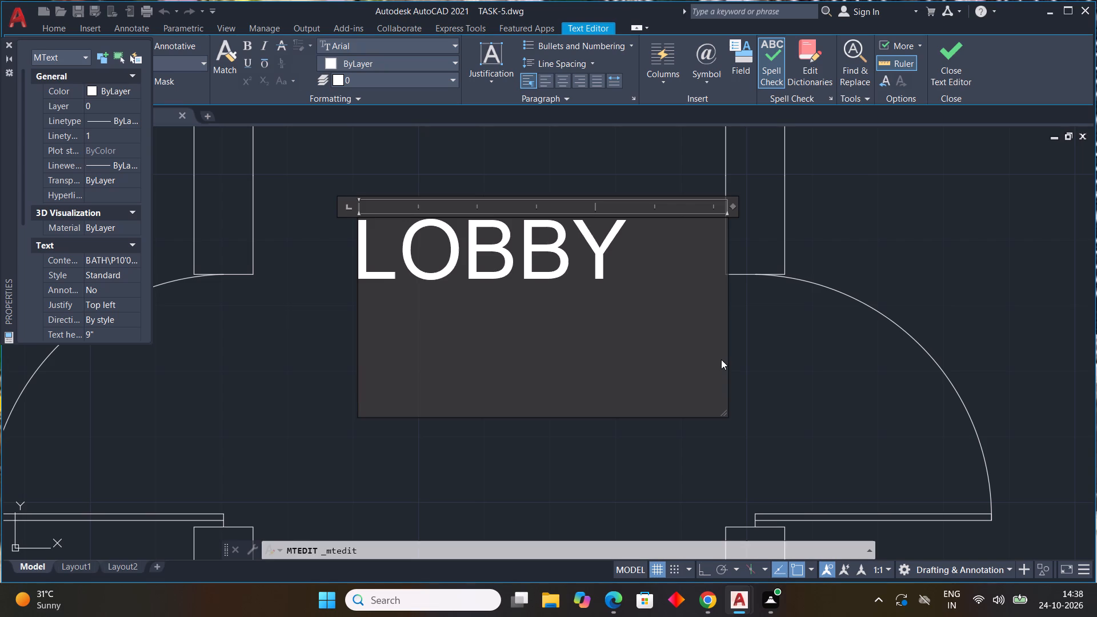
{"action": "key", "text": "6"}
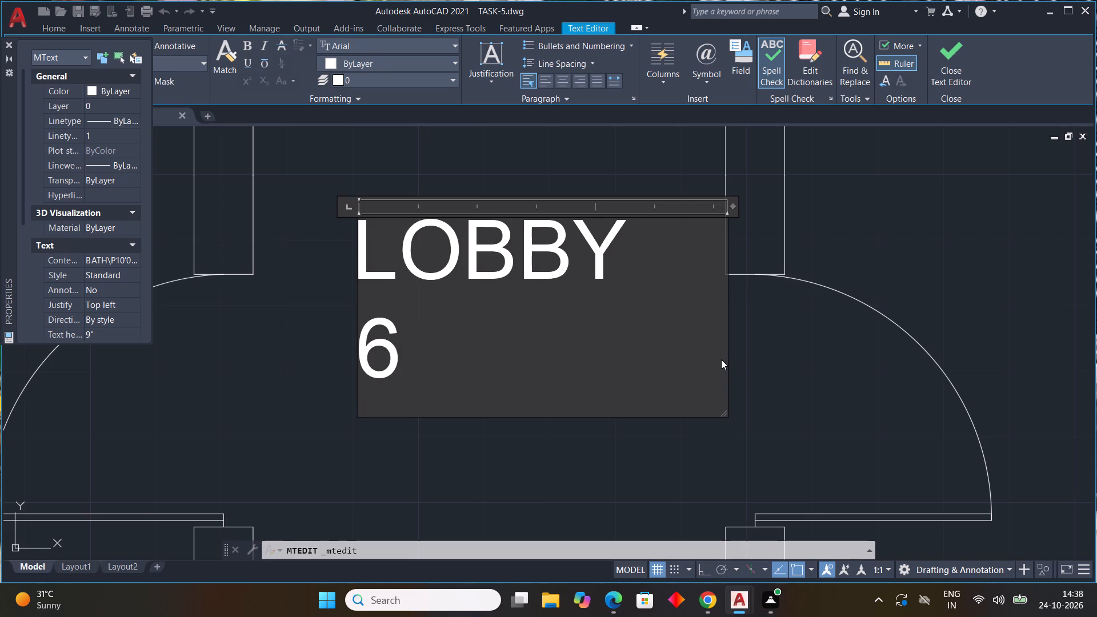
{"action": "type", "text": "'0\""}
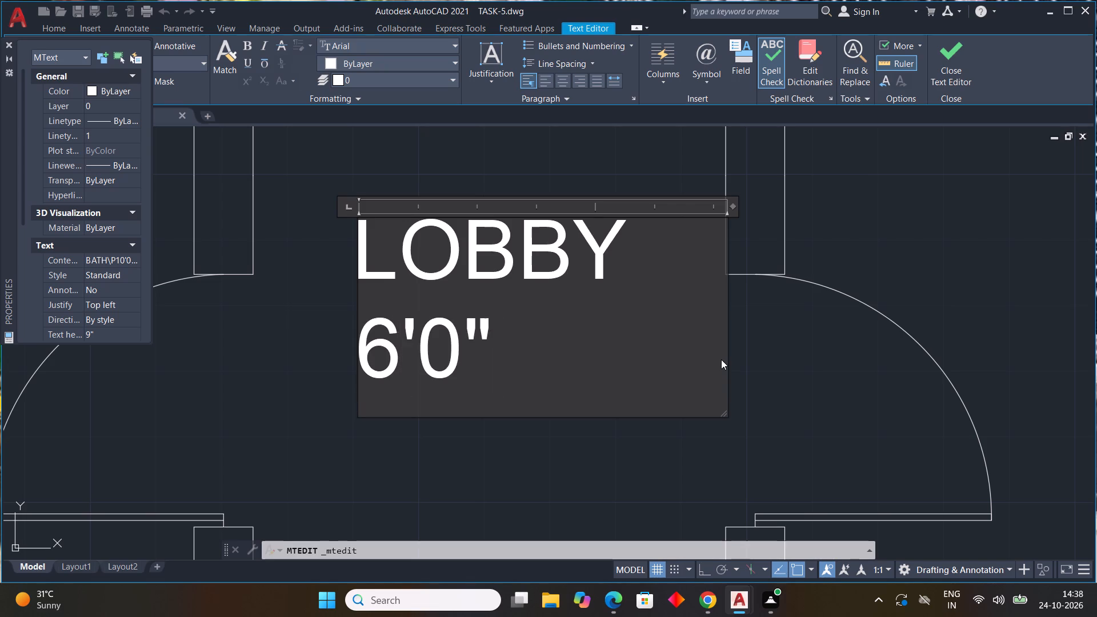
{"action": "key", "text": "space"}
{"action": "type", "text": "WIDE"}
{"action": "left_click", "coordinate": [519, 169]}
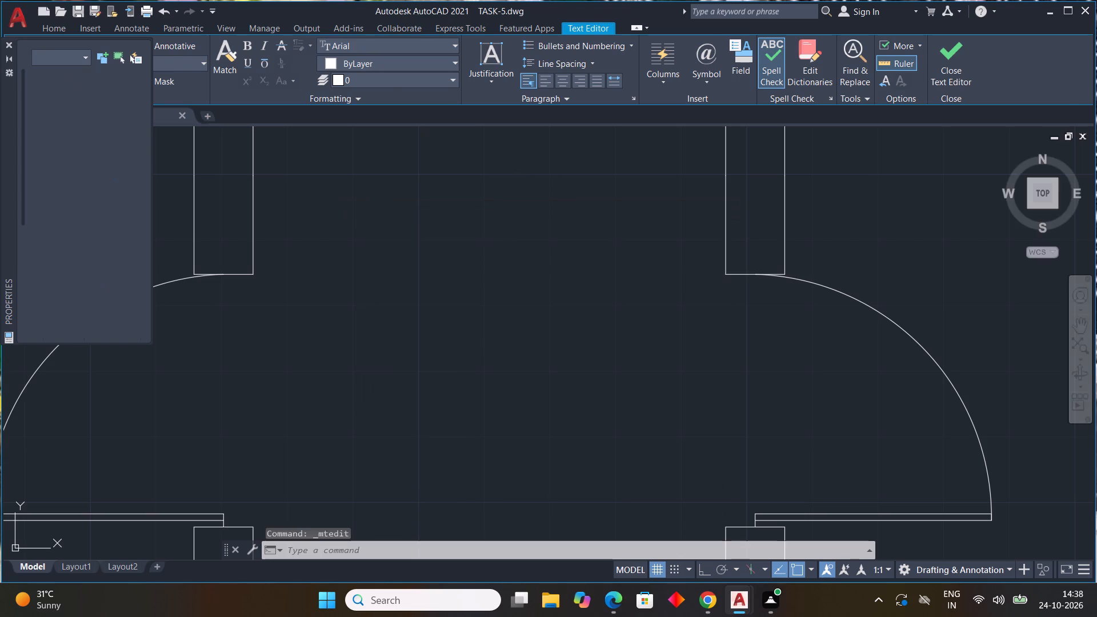
Replace the BATH label in the bedroom above the TV lounge with BED ROOM, widening its text frame to fit on one line.
{"action": "scroll", "coordinate": [535, 188], "scroll_direction": "down", "scroll_amount": 4}
{"action": "middle_click_drag", "start_coordinate": [558, 228], "coordinate": [484, 265]}
{"action": "left_click", "coordinate": [588, 209]}
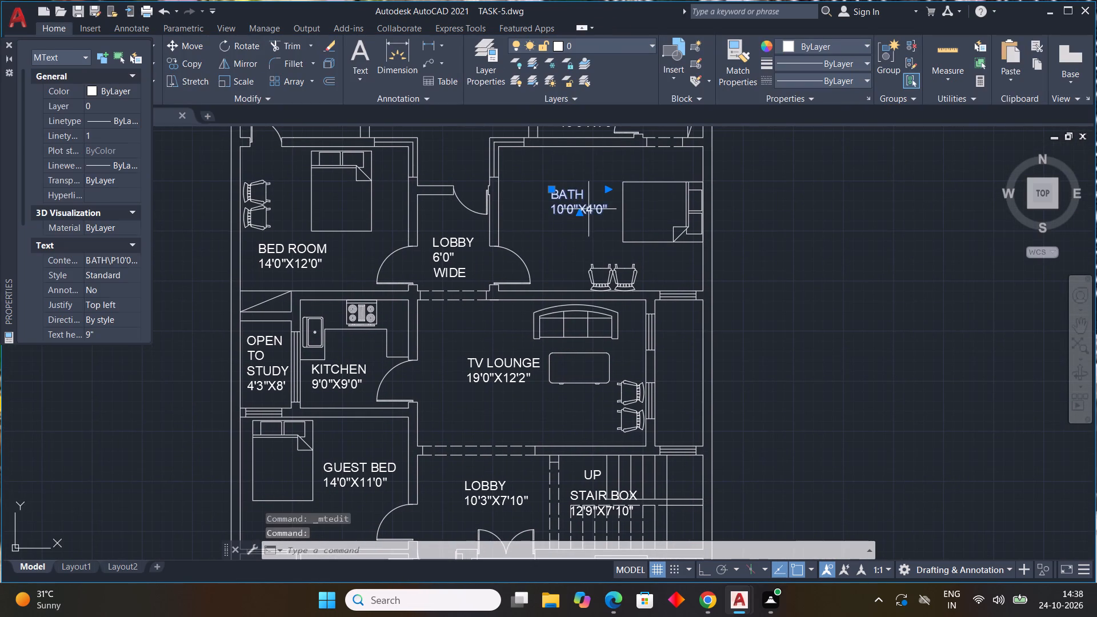
{"action": "left_click", "coordinate": [588, 209]}
{"action": "scroll", "coordinate": [591, 208], "scroll_direction": "up", "scroll_amount": 3}
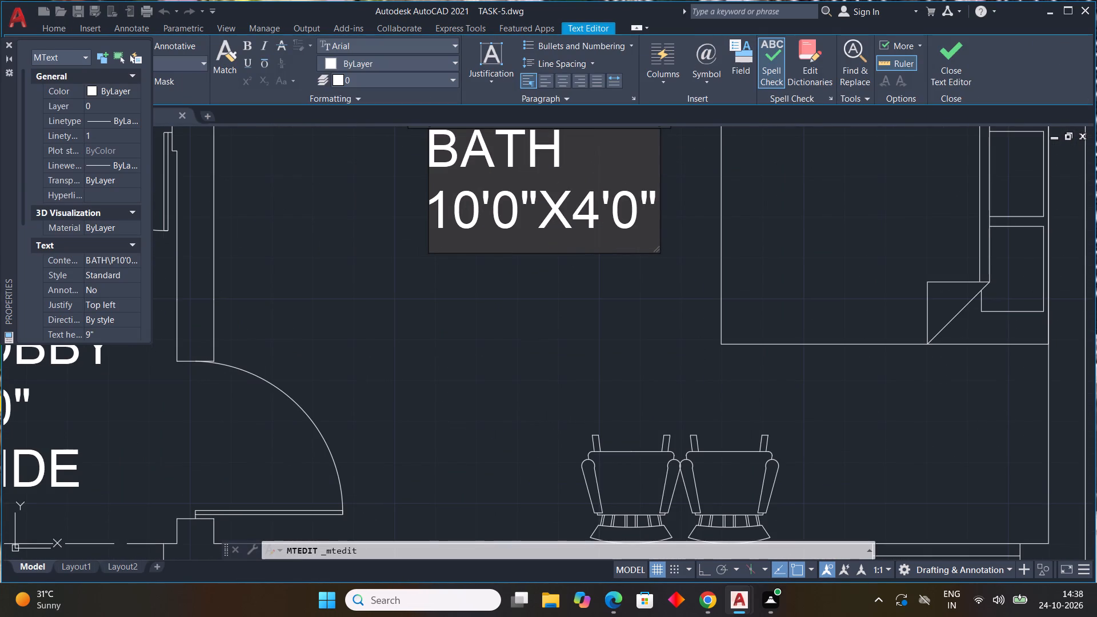
{"action": "left_click", "coordinate": [652, 230]}
{"action": "key", "text": "BackSpace"}
{"action": "key", "text": "BackSpace"}
{"action": "key", "text": "BackSpace"}
{"action": "key", "text": "BackSpace"}
{"action": "key", "text": "BackSpace"}
{"action": "key", "text": "BackSpace"}
{"action": "key", "text": "BackSpace"}
{"action": "key", "text": "BackSpace"}
{"action": "key", "text": "BackSpace"}
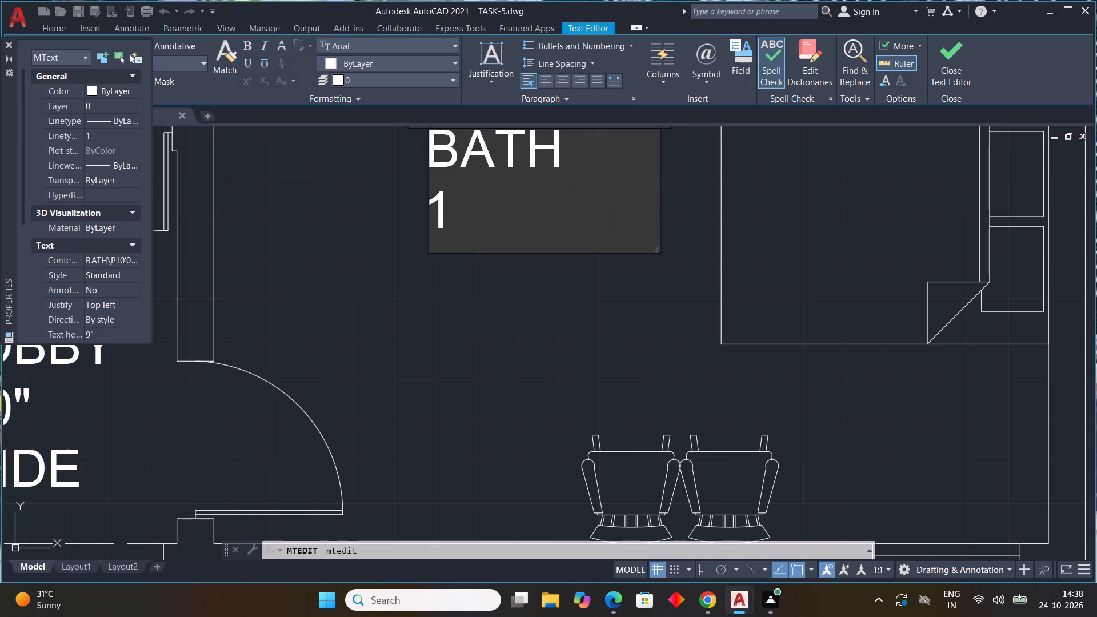
{"action": "key", "text": "BackSpace"}
{"action": "key", "text": "BackSpace"}
{"action": "key", "text": "BackSpace"}
{"action": "key", "text": "BackSpace"}
{"action": "key", "text": "BackSpace"}
{"action": "key", "text": "BackSpace"}
{"action": "key", "text": "BackSpace"}
{"action": "key", "text": "BackSpace"}
{"action": "key", "text": "BackSpace"}
{"action": "key", "text": "BackSpace"}
{"action": "key", "text": "BackSpace"}
{"action": "key", "text": "BackSpace"}
{"action": "key", "text": "BackSpace"}
{"action": "key", "text": "BackSpace"}
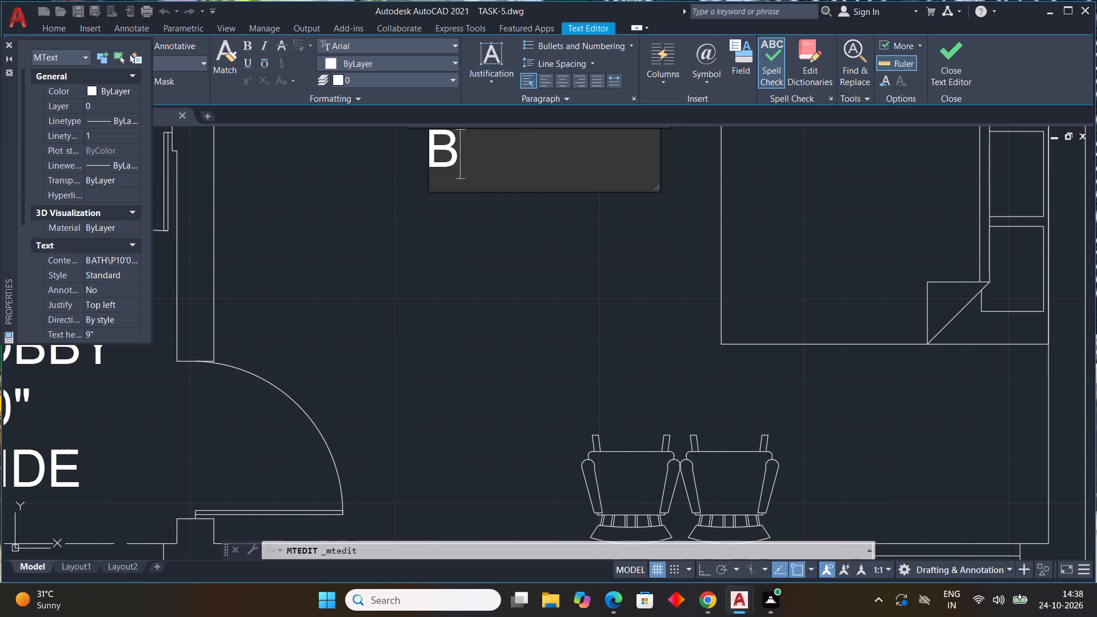
{"action": "scroll", "coordinate": [635, 237], "scroll_direction": "down", "scroll_amount": 2}
{"action": "middle_click_drag", "start_coordinate": [627, 249], "coordinate": [575, 331]}
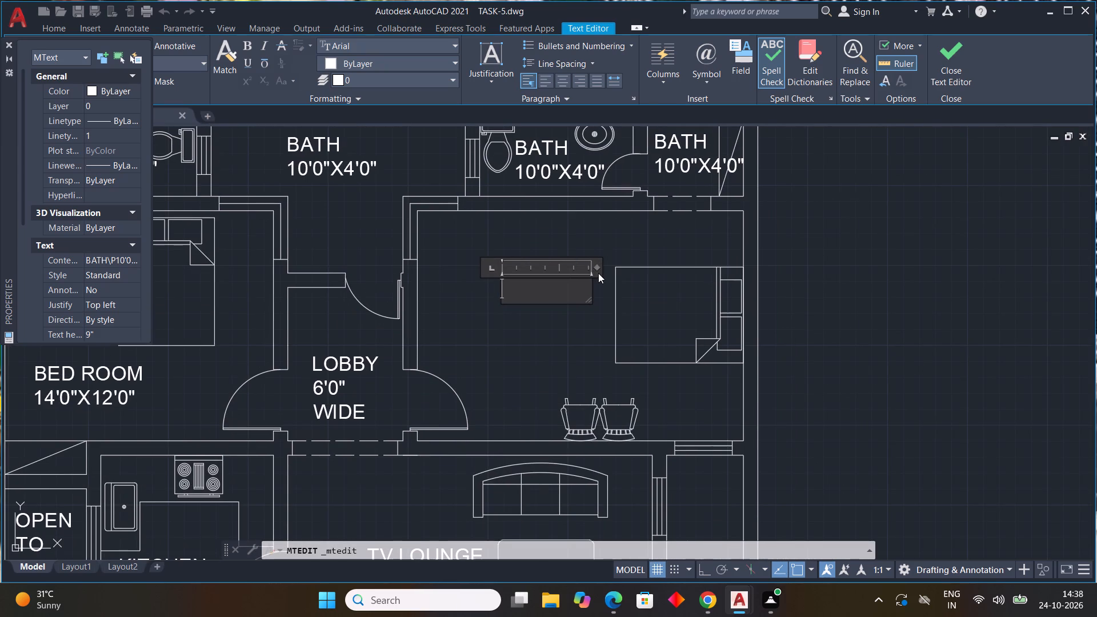
{"action": "left_click_drag", "start_coordinate": [598, 268], "coordinate": [654, 261]}
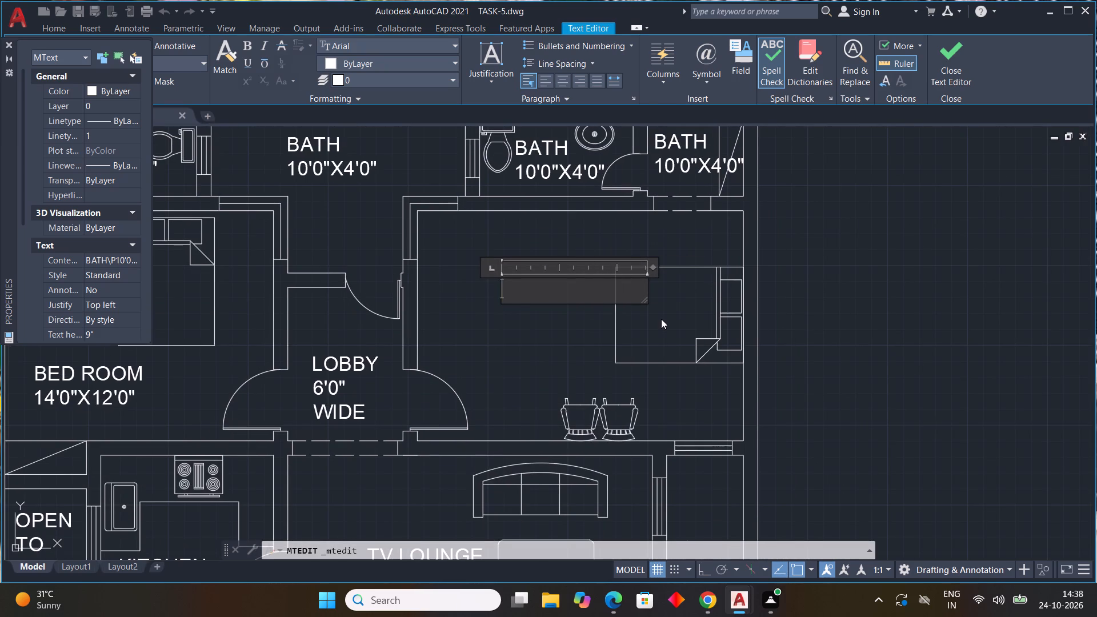
{"action": "type", "text": "BED ROOM"}
Add the dimensions 17'0"X12'0" as a second line under BED ROOM and finish the label.
{"action": "key", "text": "Return"}
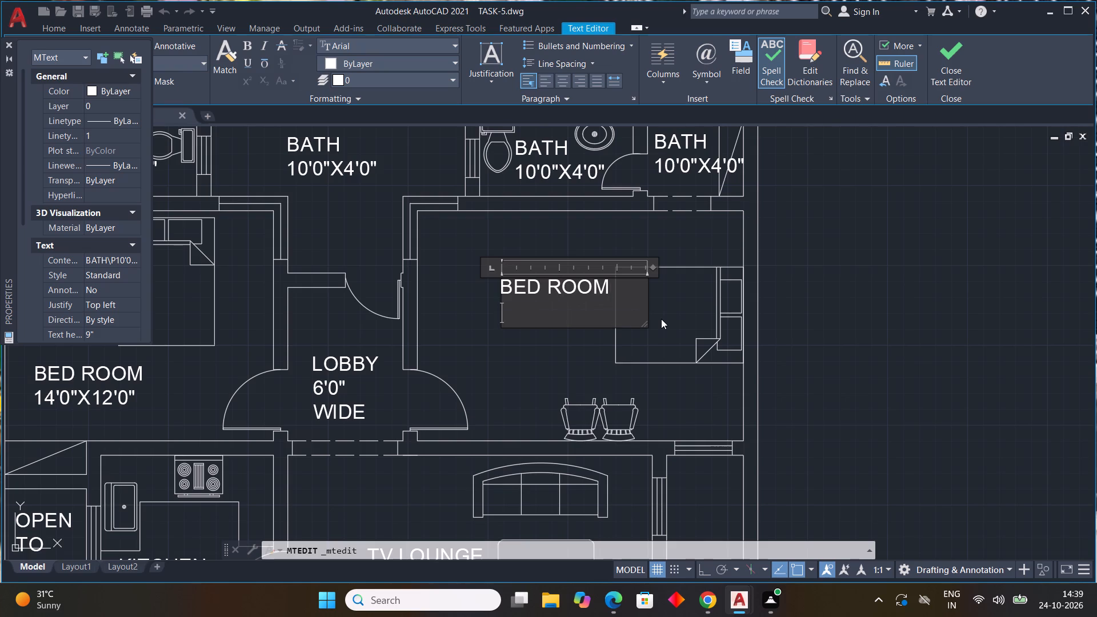
{"action": "type", "text": "17'0\"X"}
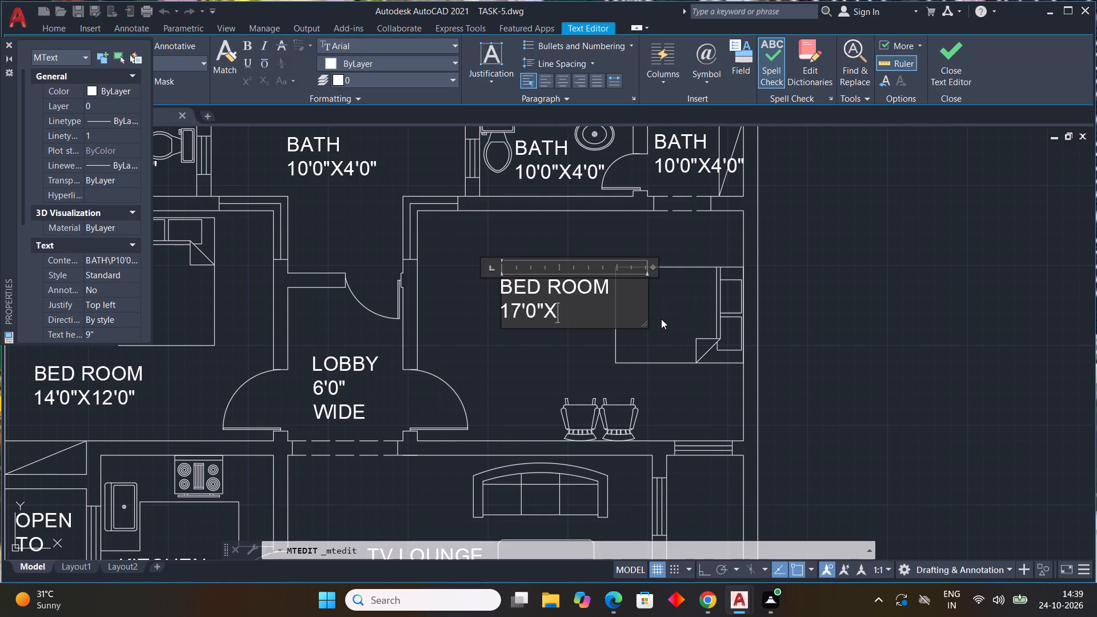
{"action": "type", "text": "12'0\""}
{"action": "left_click", "coordinate": [569, 353]}
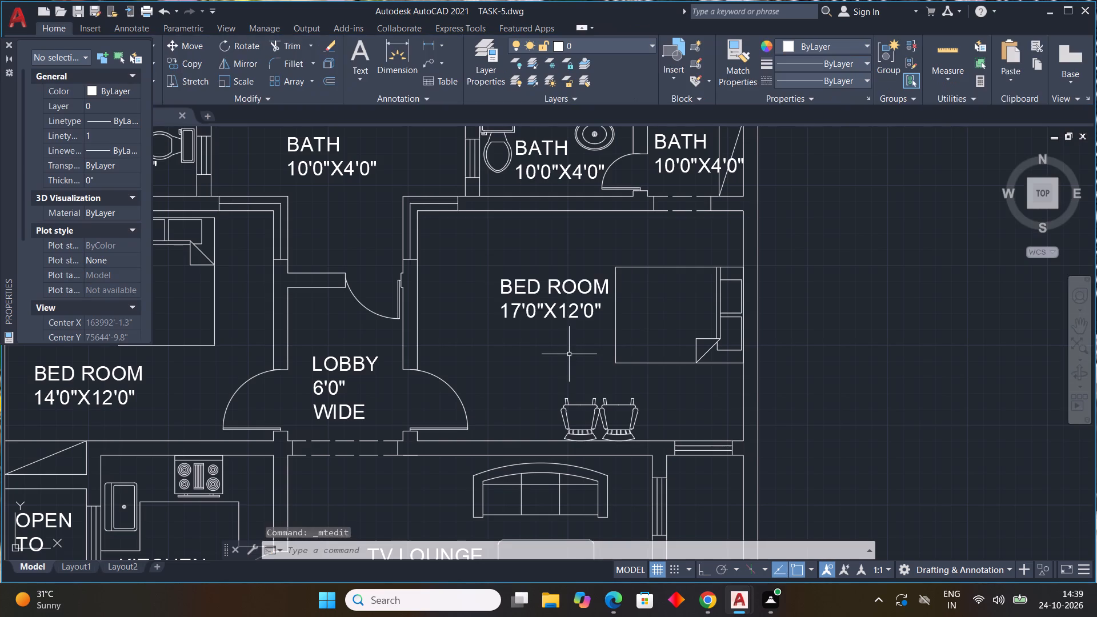
Replace the whole text of the BATH label in the small corner room above the 17'0"X12'0" bedroom with DRESS.
{"action": "middle_click_drag", "start_coordinate": [531, 321], "coordinate": [529, 422]}
{"action": "scroll", "coordinate": [528, 329], "scroll_direction": "down", "scroll_amount": 1}
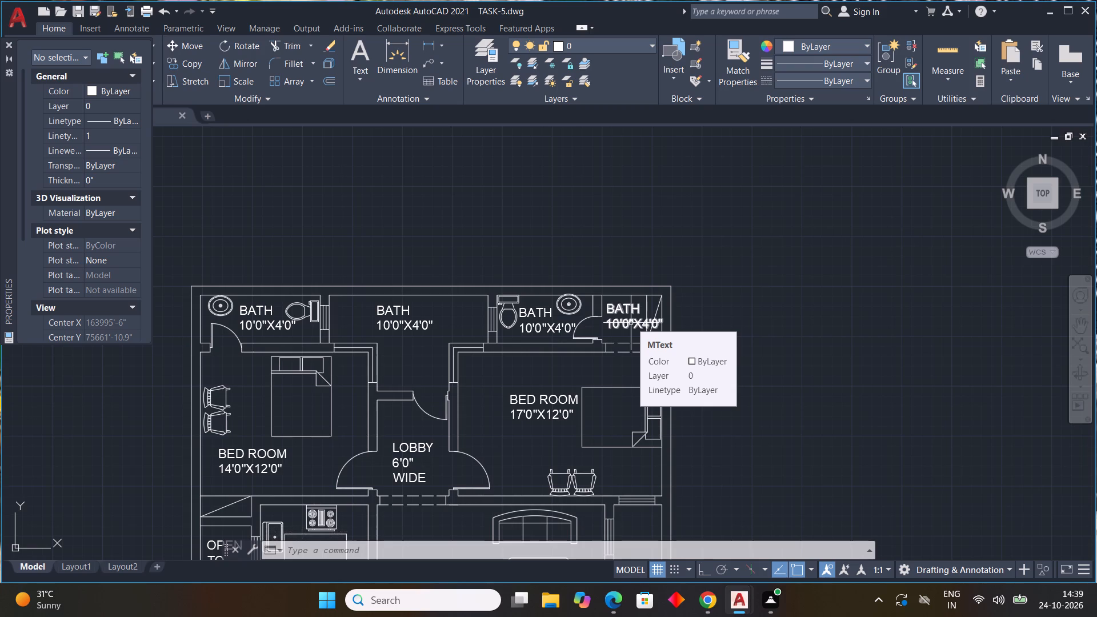
{"action": "double_click", "coordinate": [623, 322]}
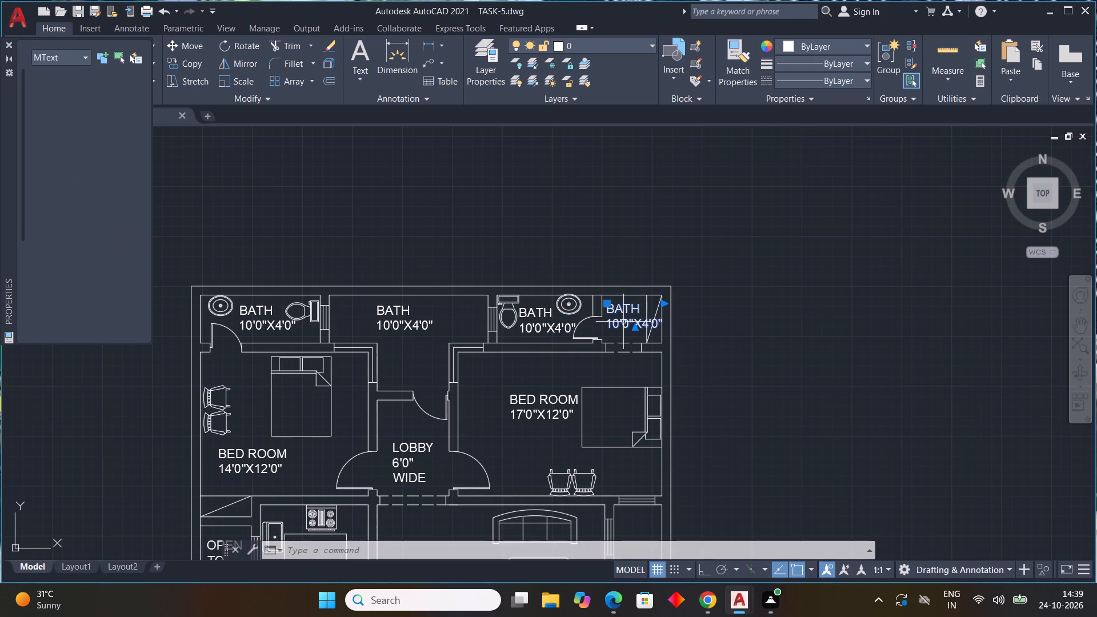
{"action": "scroll", "coordinate": [646, 328], "scroll_direction": "up", "scroll_amount": 3}
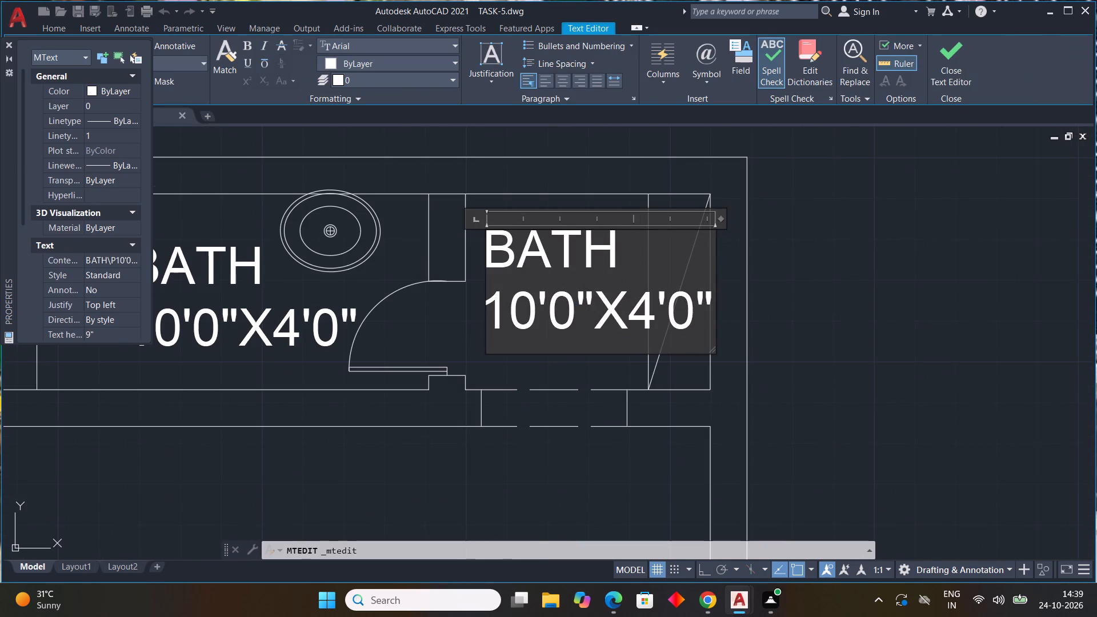
{"action": "left_click", "coordinate": [711, 320]}
{"action": "key", "text": "BackSpace"}
{"action": "key", "text": "BackSpace"}
{"action": "key", "text": "BackSpace"}
{"action": "key", "text": "BackSpace"}
{"action": "key", "text": "BackSpace"}
{"action": "key", "text": "BackSpace"}
{"action": "key", "text": "BackSpace"}
{"action": "key", "text": "BackSpace"}
{"action": "key", "text": "BackSpace"}
{"action": "key", "text": "BackSpace"}
{"action": "key", "text": "BackSpace"}
{"action": "key", "text": "BackSpace"}
{"action": "key", "text": "BackSpace"}
{"action": "key", "text": "BackSpace"}
{"action": "key", "text": "BackSpace"}
{"action": "key", "text": "BackSpace"}
{"action": "key", "text": "BackSpace"}
{"action": "key", "text": "BackSpace"}
{"action": "key", "text": "BackSpace"}
{"action": "key", "text": "BackSpace"}
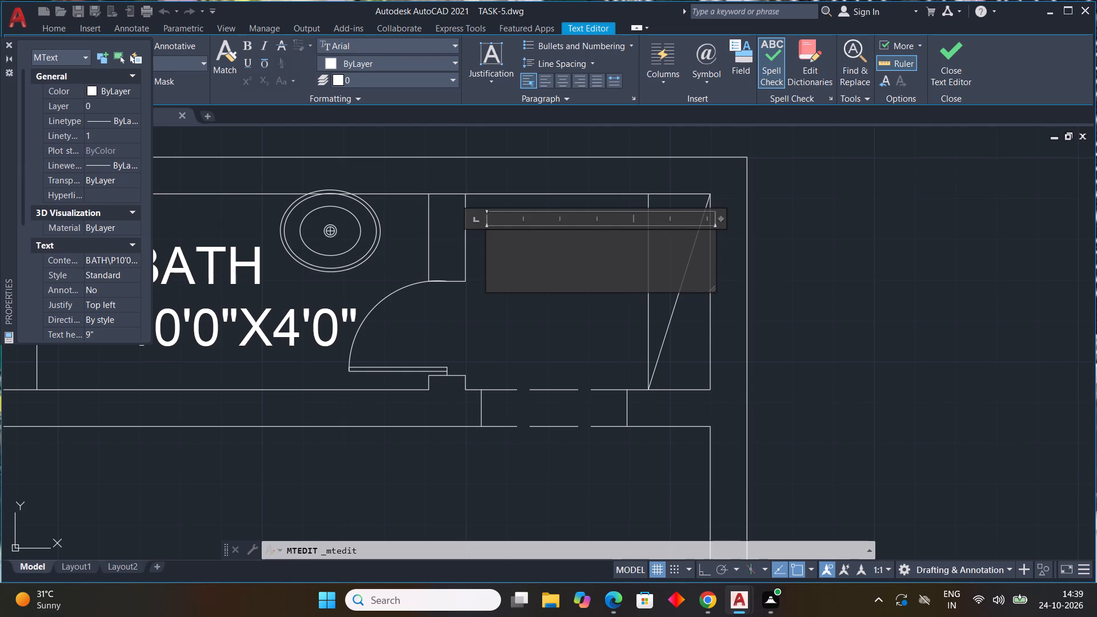
{"action": "type", "text": "DRESS"}
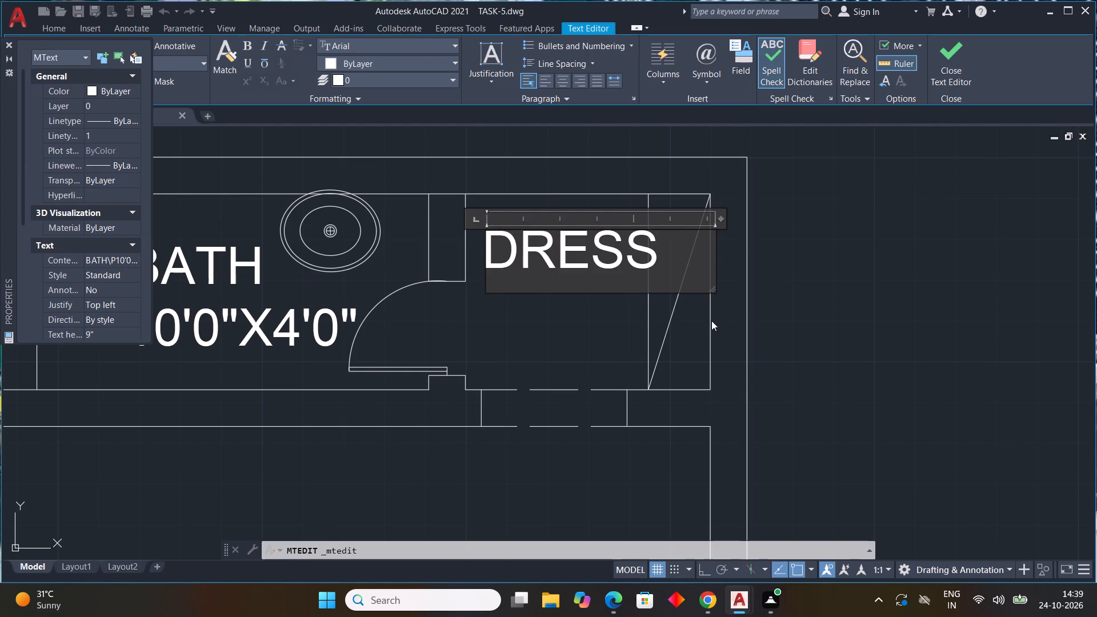
{"action": "key", "text": "space"}
{"action": "type", "text": "5"}
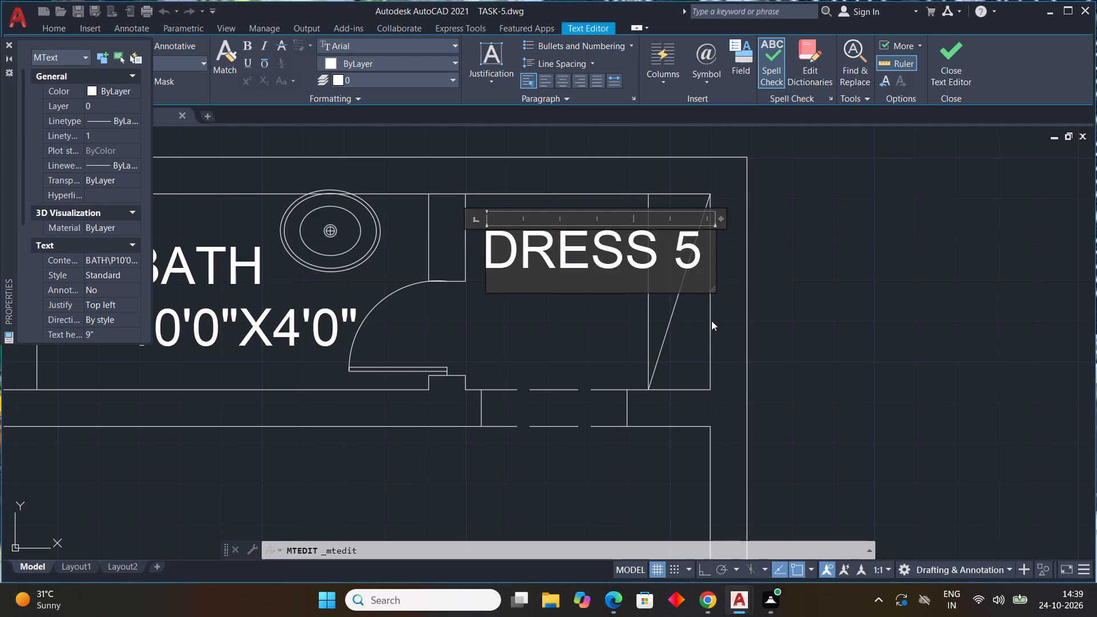
{"action": "key", "text": "BackSpace"}
Add the dimensions 5'0"X4'0" as a second line under DRESS and finish the label.
{"action": "key", "text": "Return"}
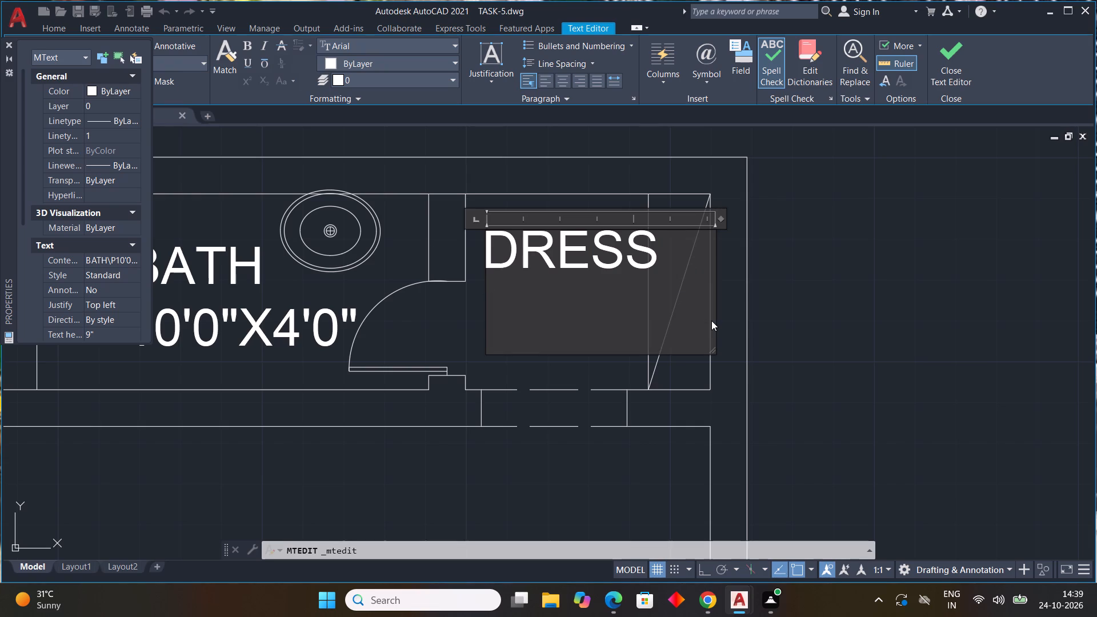
{"action": "type", "text": "5'0\""}
{"action": "type", "text": "X4'0\""}
{"action": "left_click", "coordinate": [772, 246]}
Open the BATH label in the bathroom beside the dress room for editing and widen its text frame slightly.
{"action": "scroll", "coordinate": [656, 272], "scroll_direction": "down", "scroll_amount": 2}
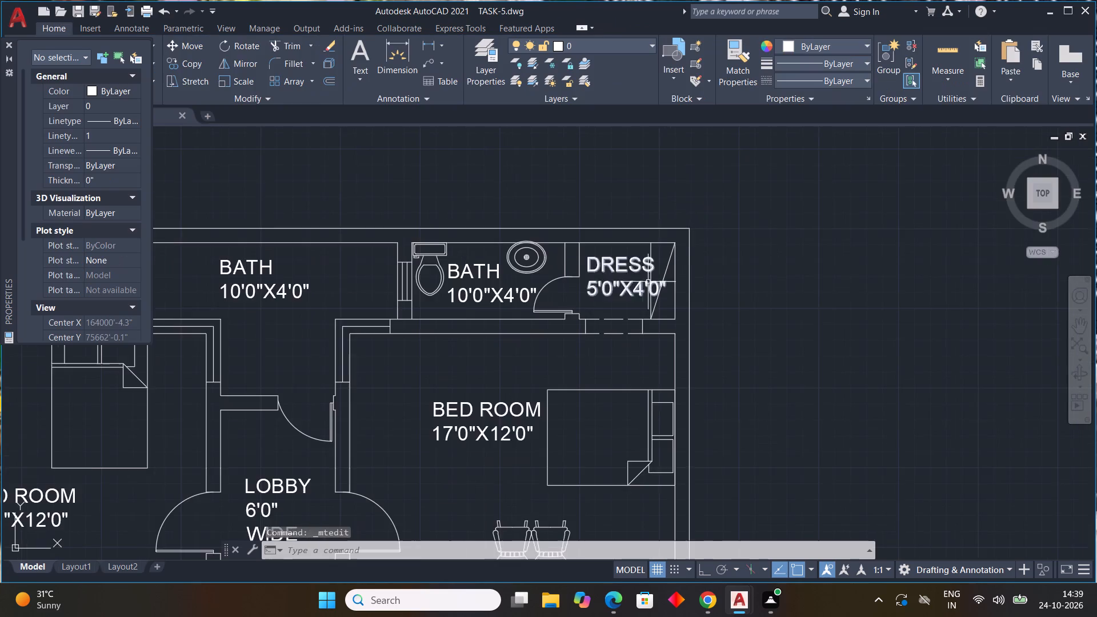
{"action": "middle_click_drag", "start_coordinate": [650, 285], "coordinate": [698, 290]}
{"action": "double_click", "coordinate": [520, 277]}
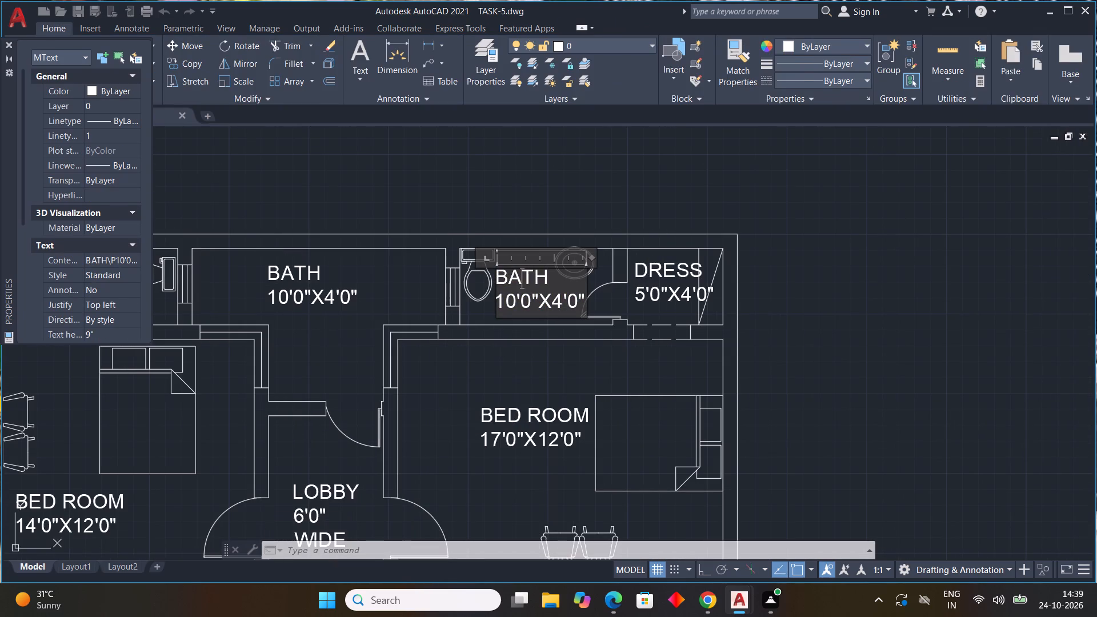
{"action": "left_click", "coordinate": [584, 306]}
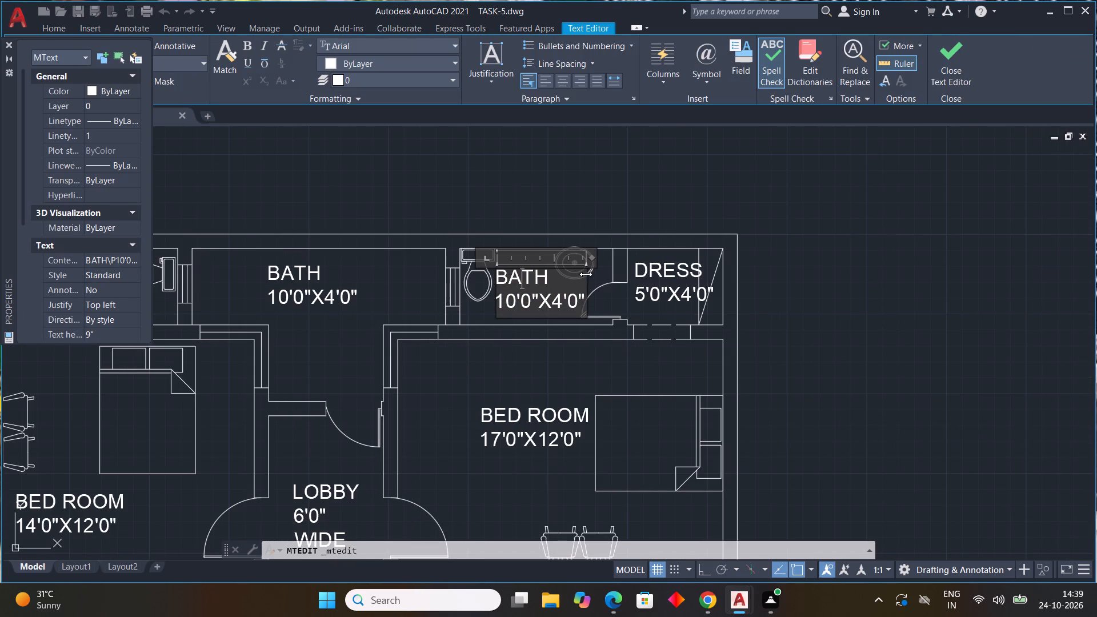
{"action": "left_click_drag", "start_coordinate": [586, 259], "coordinate": [596, 260]}
{"action": "scroll", "coordinate": [588, 257], "scroll_direction": "up", "scroll_amount": 2}
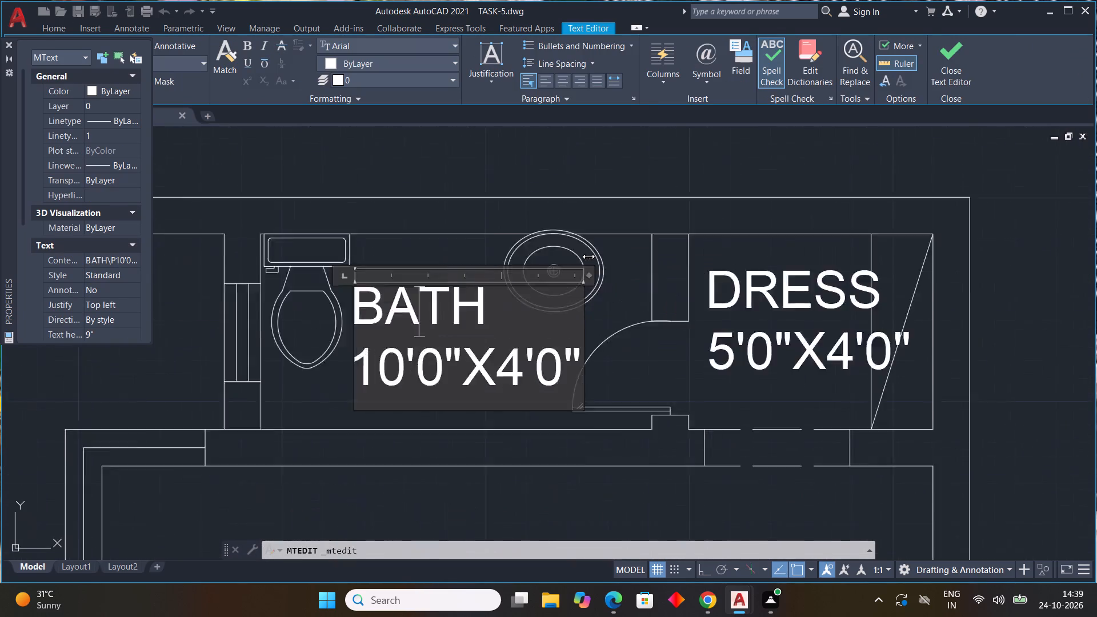
{"action": "scroll", "coordinate": [588, 257], "scroll_direction": "up", "scroll_amount": 1}
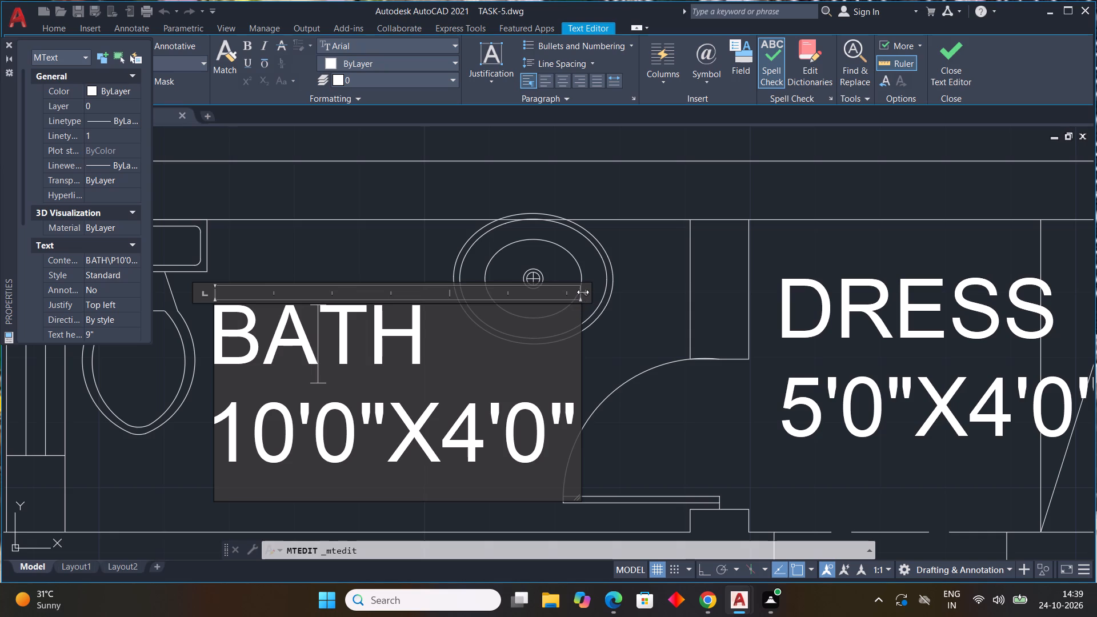
{"action": "left_click_drag", "start_coordinate": [583, 291], "coordinate": [620, 286]}
{"action": "left_click", "coordinate": [600, 398]}
{"action": "scroll", "coordinate": [595, 399], "scroll_direction": "down", "scroll_amount": 2}
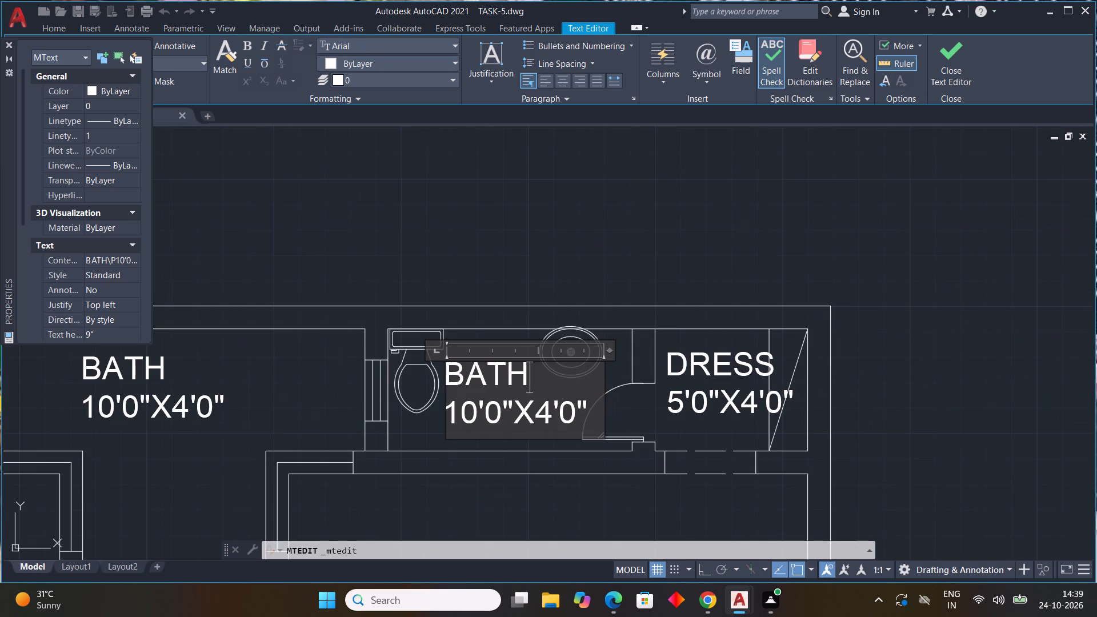
Clear the label's old text and enter BATH again as its first line.
{"action": "left_click", "coordinate": [596, 408]}
{"action": "key", "text": "BackSpace"}
{"action": "key", "text": "BackSpace"}
{"action": "key", "text": "BackSpace"}
{"action": "key", "text": "BackSpace"}
{"action": "key", "text": "BackSpace"}
{"action": "key", "text": "BackSpace"}
{"action": "key", "text": "BackSpace"}
{"action": "key", "text": "BackSpace"}
{"action": "key", "text": "BackSpace"}
{"action": "key", "text": "BackSpace"}
{"action": "key", "text": "BackSpace"}
{"action": "key", "text": "BackSpace"}
{"action": "key", "text": "BackSpace"}
{"action": "key", "text": "BackSpace"}
{"action": "key", "text": "BackSpace"}
{"action": "key", "text": "BackSpace"}
{"action": "key", "text": "BackSpace"}
{"action": "key", "text": "BackSpace"}
{"action": "key", "text": "BackSpace"}
{"action": "key", "text": "BackSpace"}
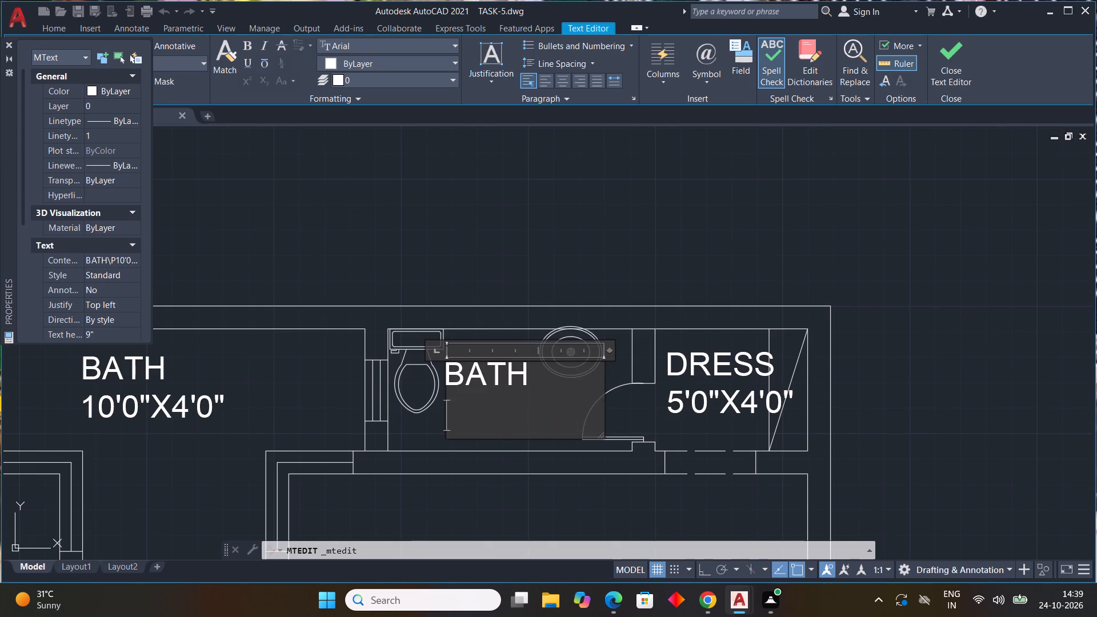
{"action": "type", "text": "BATH"}
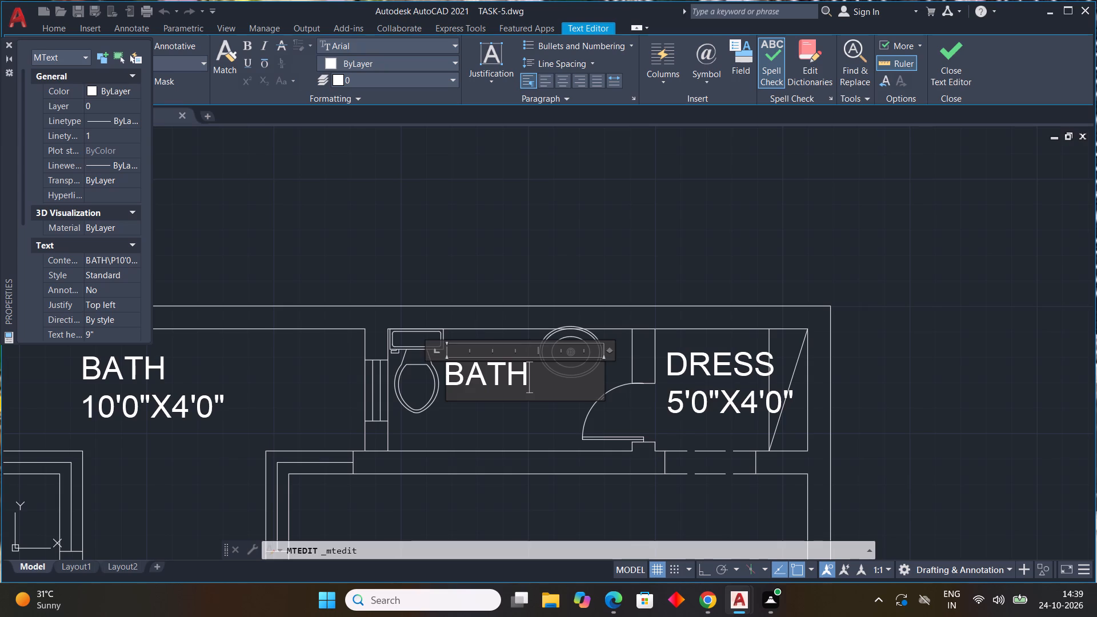
Add the dimensions 8'0"X4'0" as a second line under BATH and finish the label.
{"action": "key", "text": "Return"}
{"action": "type", "text": "6'0\""}
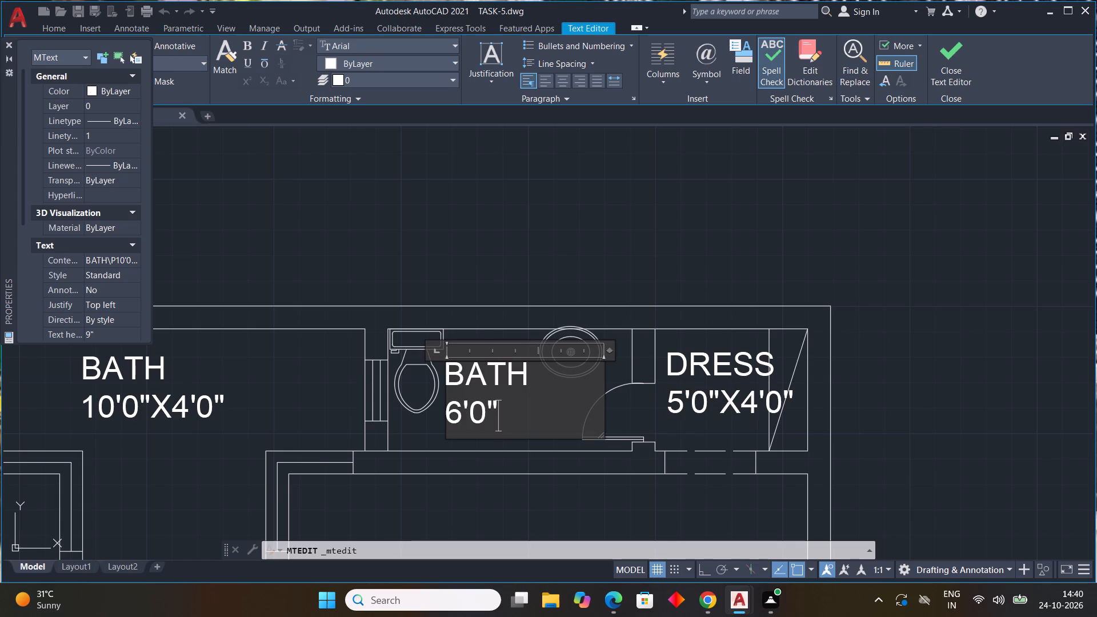
{"action": "left_click", "coordinate": [461, 418]}
{"action": "key", "text": "BackSpace"}
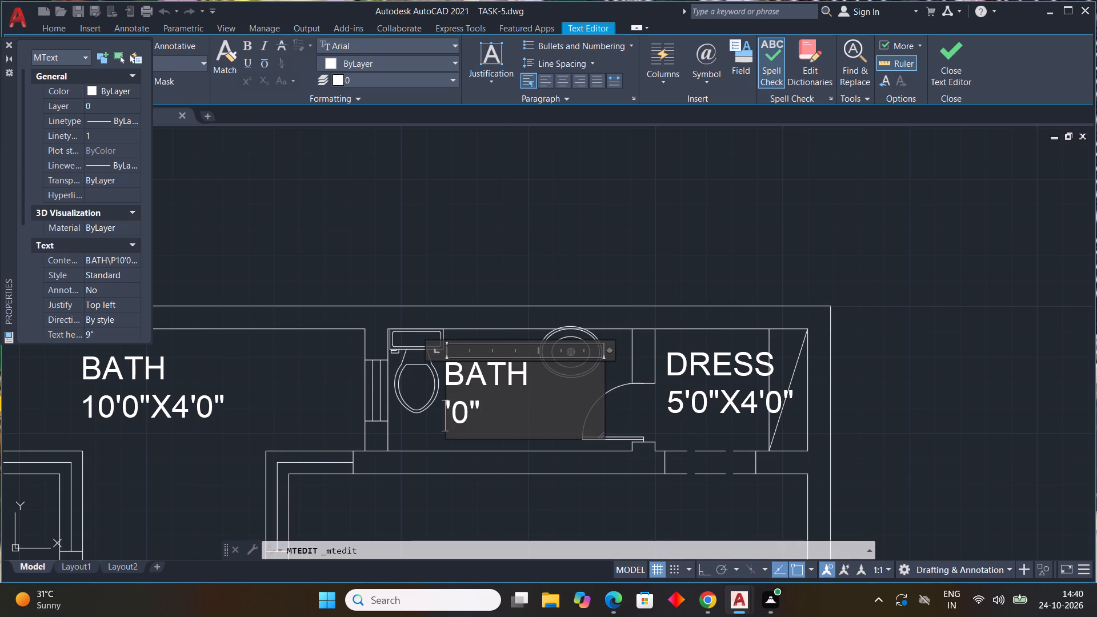
{"action": "key", "text": "8"}
{"action": "left_click", "coordinate": [519, 414]}
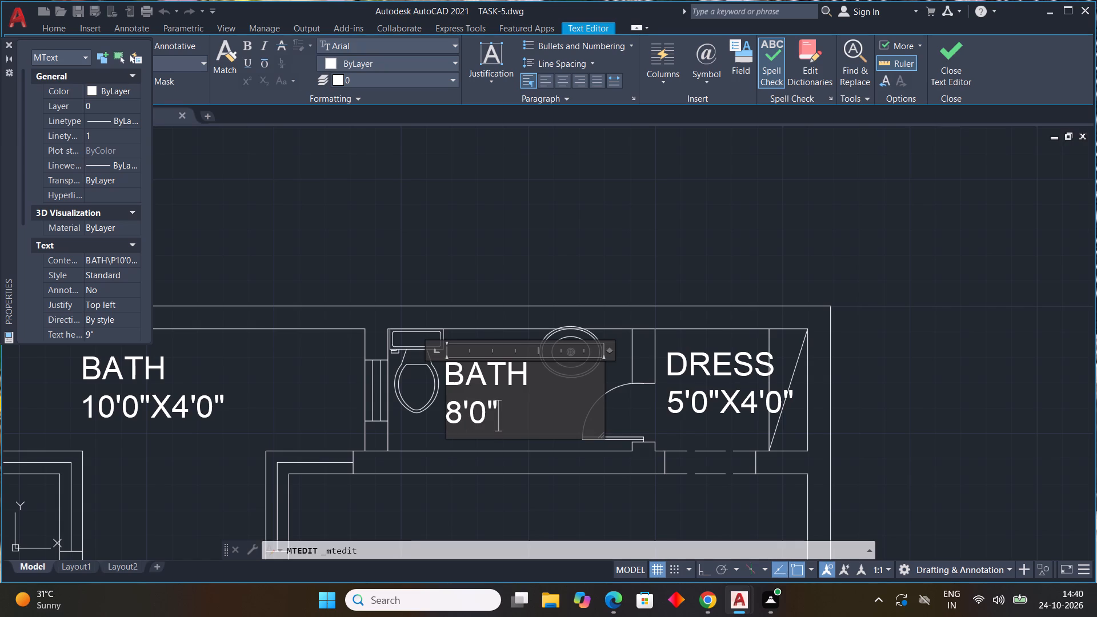
{"action": "key", "text": "x"}
{"action": "type", "text": "4'0\""}
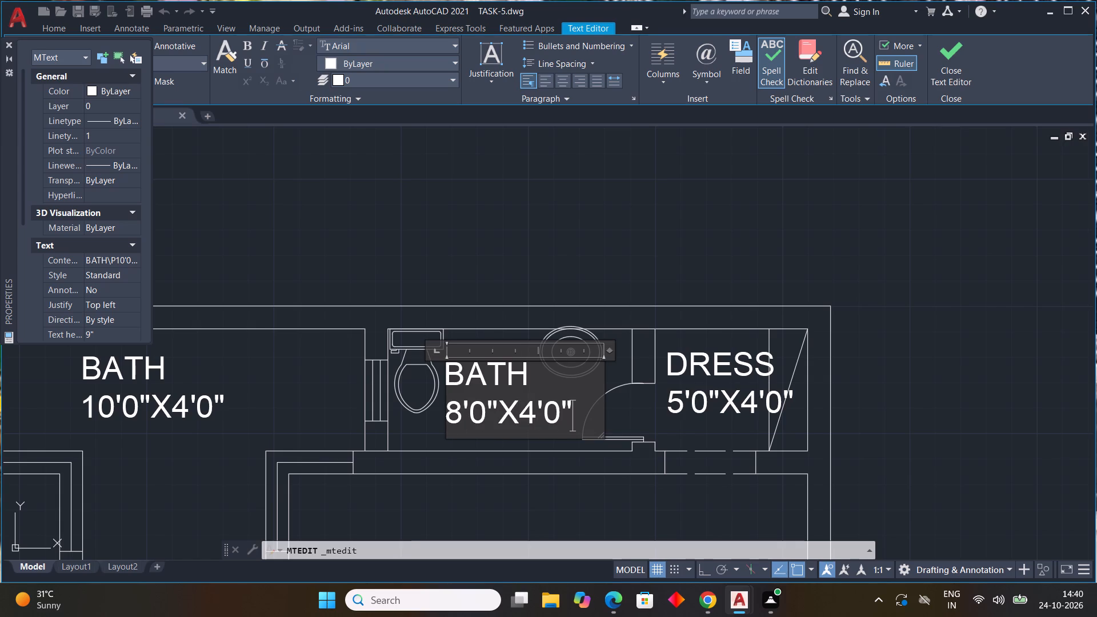
{"action": "left_click", "coordinate": [469, 189]}
{"action": "scroll", "coordinate": [656, 419], "scroll_direction": "down", "scroll_amount": 3}
{"action": "middle_click_drag", "start_coordinate": [536, 423], "coordinate": [565, 408]}
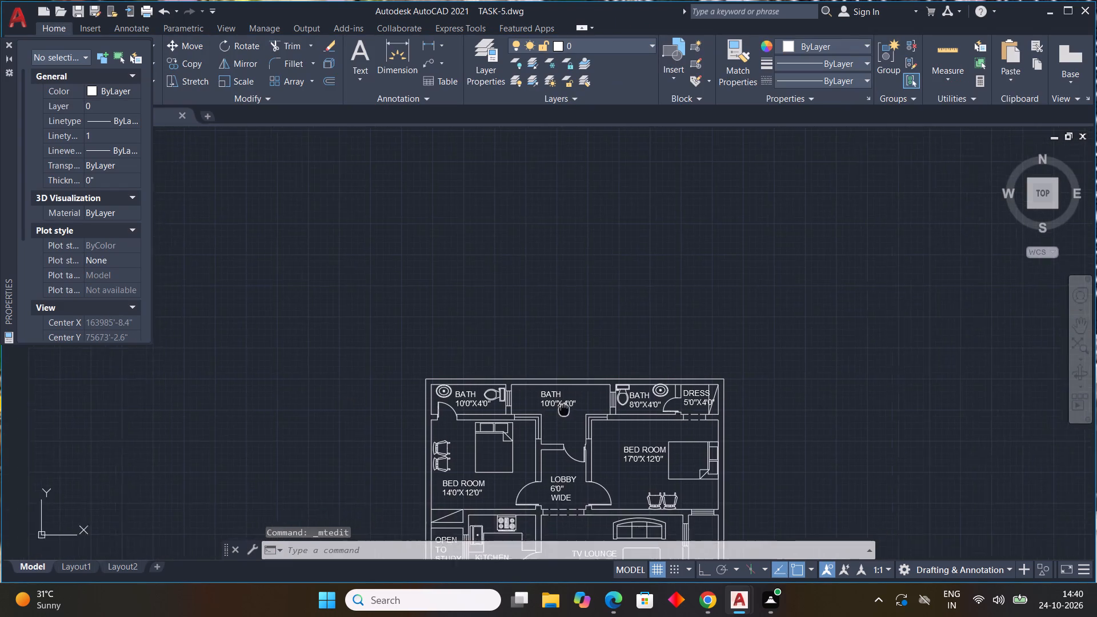
Open the BATH label in the central space between the two upper bathrooms for editing and clear all its old text.
{"action": "middle_click_drag", "start_coordinate": [565, 408], "coordinate": [606, 397]}
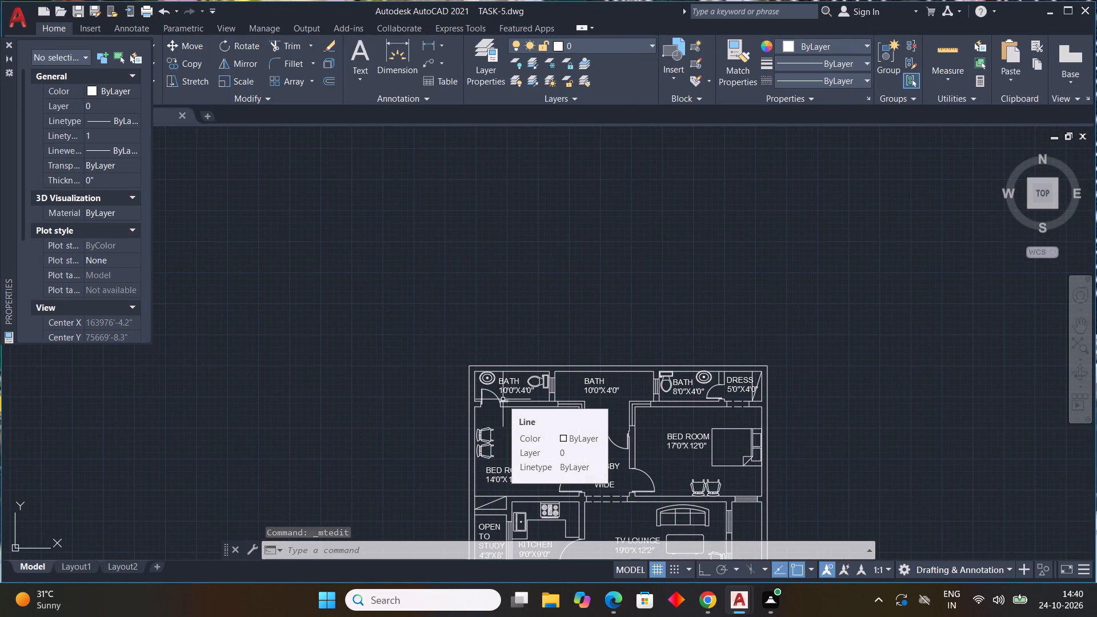
{"action": "scroll", "coordinate": [640, 353], "scroll_direction": "up", "scroll_amount": 1}
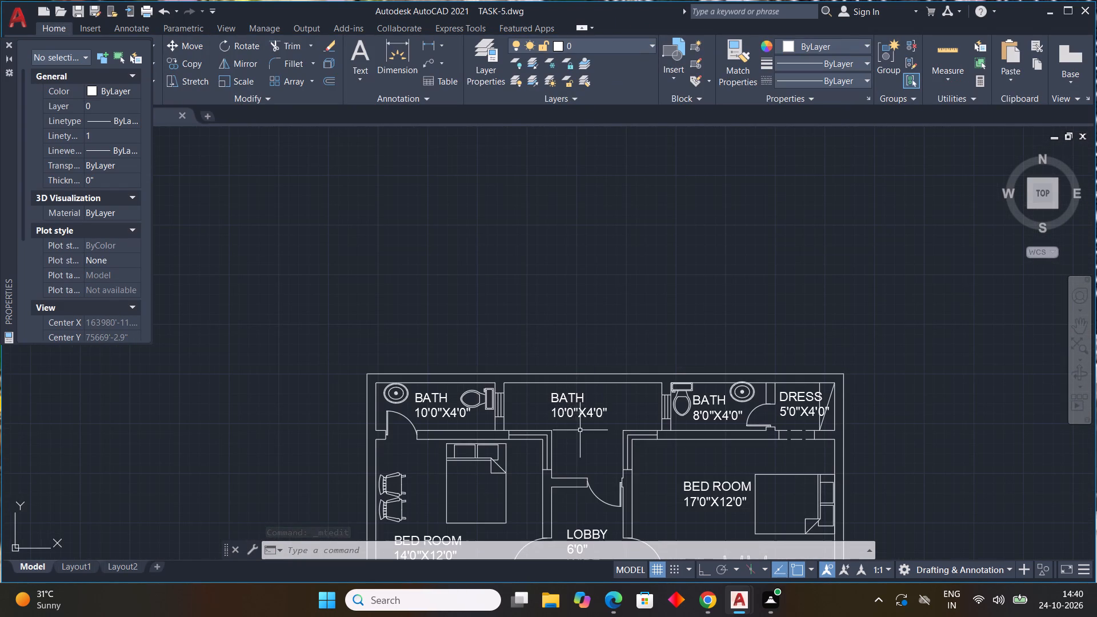
{"action": "double_click", "coordinate": [580, 414]}
{"action": "scroll", "coordinate": [580, 414], "scroll_direction": "up", "scroll_amount": 4}
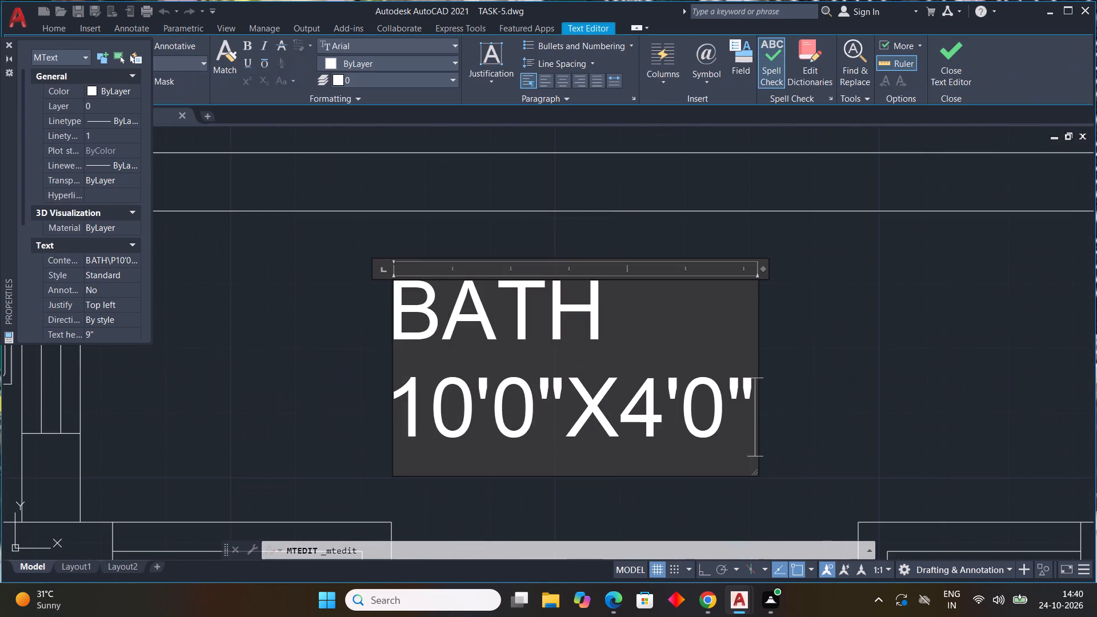
{"action": "left_click", "coordinate": [748, 430]}
{"action": "key", "text": "BackSpace"}
{"action": "key", "text": "BackSpace"}
{"action": "key", "text": "BackSpace"}
{"action": "key", "text": "BackSpace"}
{"action": "key", "text": "BackSpace"}
{"action": "key", "text": "BackSpace"}
{"action": "key", "text": "BackSpace"}
{"action": "key", "text": "BackSpace"}
{"action": "key", "text": "BackSpace"}
{"action": "key", "text": "BackSpace"}
{"action": "key", "text": "BackSpace"}
{"action": "key", "text": "BackSpace"}
{"action": "key", "text": "BackSpace"}
{"action": "key", "text": "BackSpace"}
{"action": "key", "text": "BackSpace"}
{"action": "key", "text": "BackSpace"}
{"action": "key", "text": "BackSpace"}
{"action": "key", "text": "BackSpace"}
{"action": "key", "text": "BackSpace"}
{"action": "key", "text": "BackSpace"}
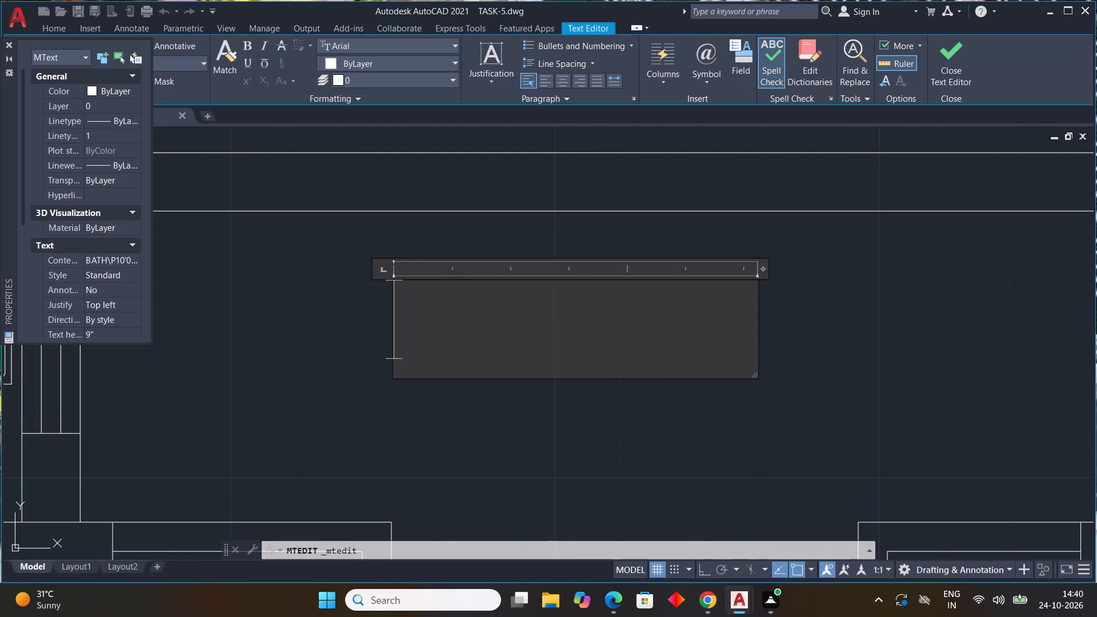
Enter LAUNDRY as the label's first line, widening its text frame to fit and starting a second line.
{"action": "key", "text": "l"}
{"action": "type", "text": "AUN"}
{"action": "type", "text": "DARY"}
{"action": "scroll", "coordinate": [748, 430], "scroll_direction": "up", "scroll_amount": 1}
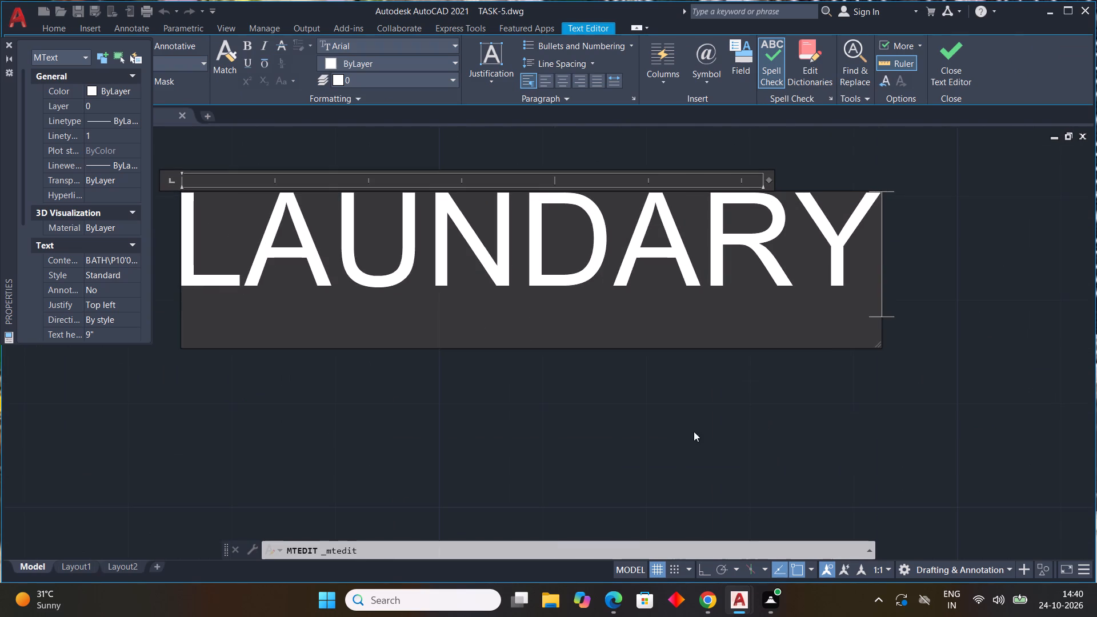
{"action": "left_click_drag", "start_coordinate": [770, 180], "coordinate": [983, 197]}
{"action": "scroll", "coordinate": [928, 279], "scroll_direction": "down", "scroll_amount": 4}
{"action": "key", "text": "Return"}
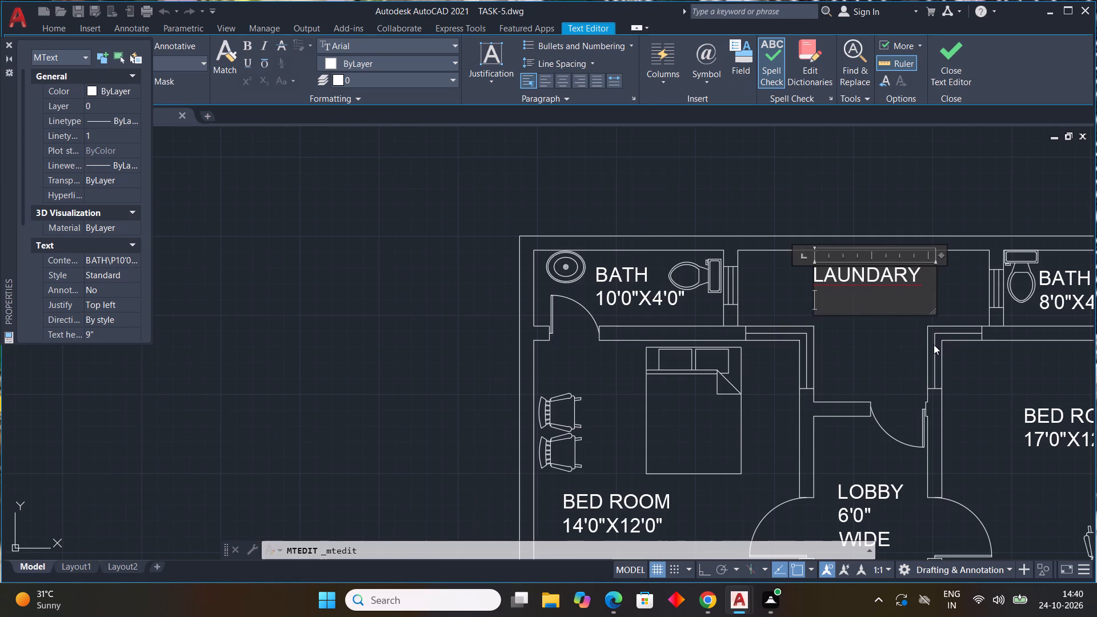
{"action": "left_click", "coordinate": [891, 276]}
{"action": "key", "text": "BackSpace"}
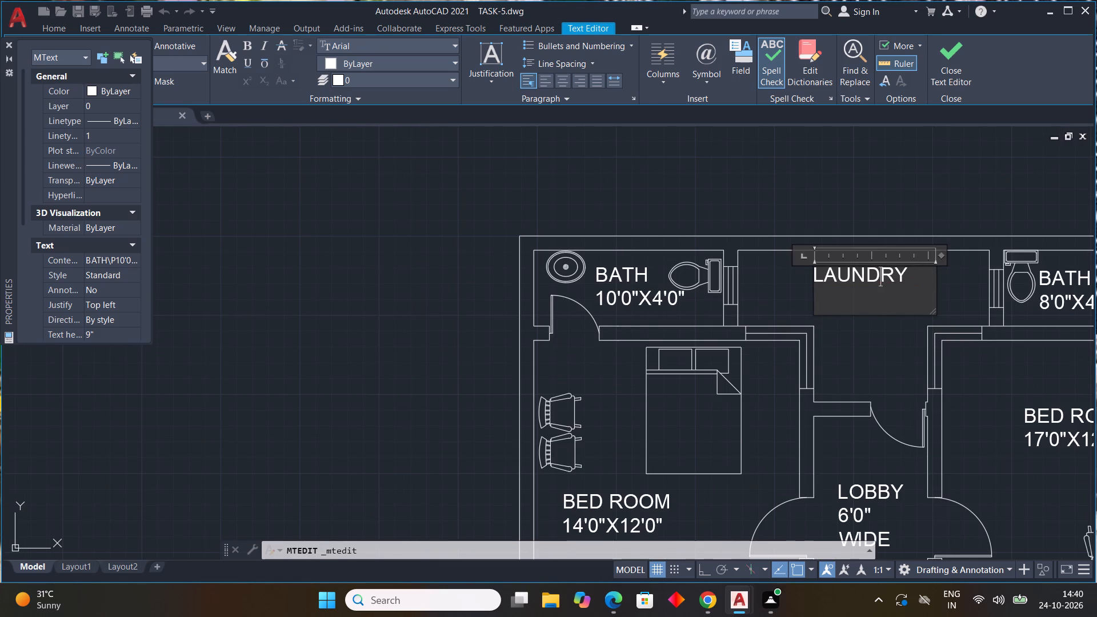
Add the dimensions 13'3"X8'0" as a second line under LAUNDRY and finish the label.
{"action": "left_click", "coordinate": [835, 302]}
{"action": "type", "text": "13'"}
{"action": "key", "text": "3"}
{"action": "key", "text": "shift+quotedbl"}
{"action": "key", "text": "x"}
{"action": "type", "text": "8'0\""}
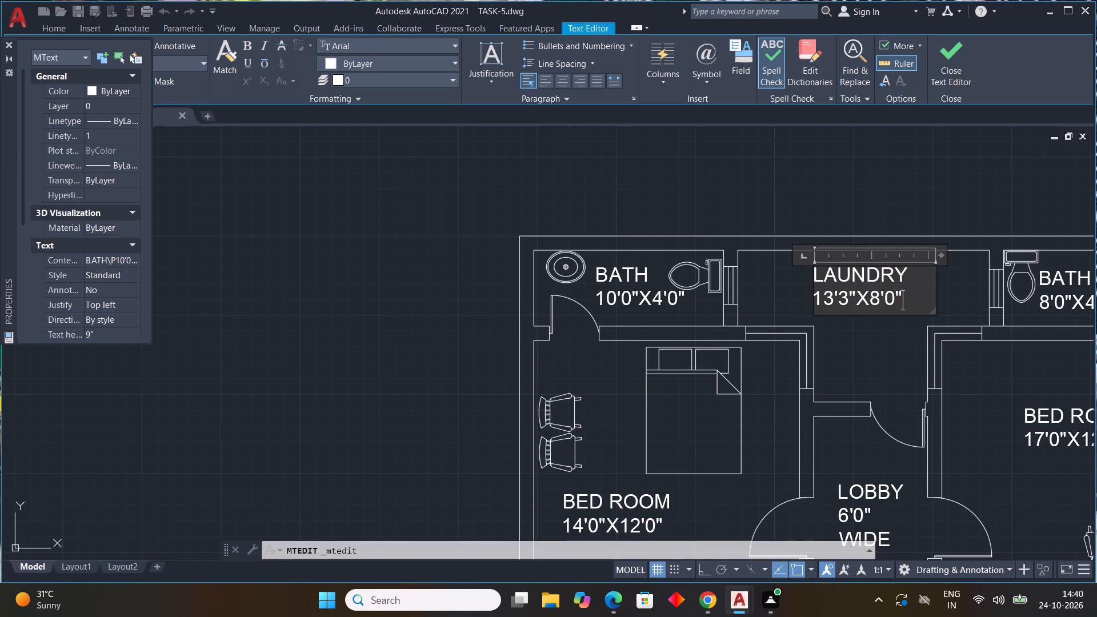
{"action": "left_click", "coordinate": [640, 198]}
Dimension the overall width of the plan between its two upper outer corners, placing the dimension line above the house.
{"action": "scroll", "coordinate": [628, 211], "scroll_direction": "down", "scroll_amount": 4}
{"action": "middle_click_drag", "start_coordinate": [612, 266], "coordinate": [606, 277]}
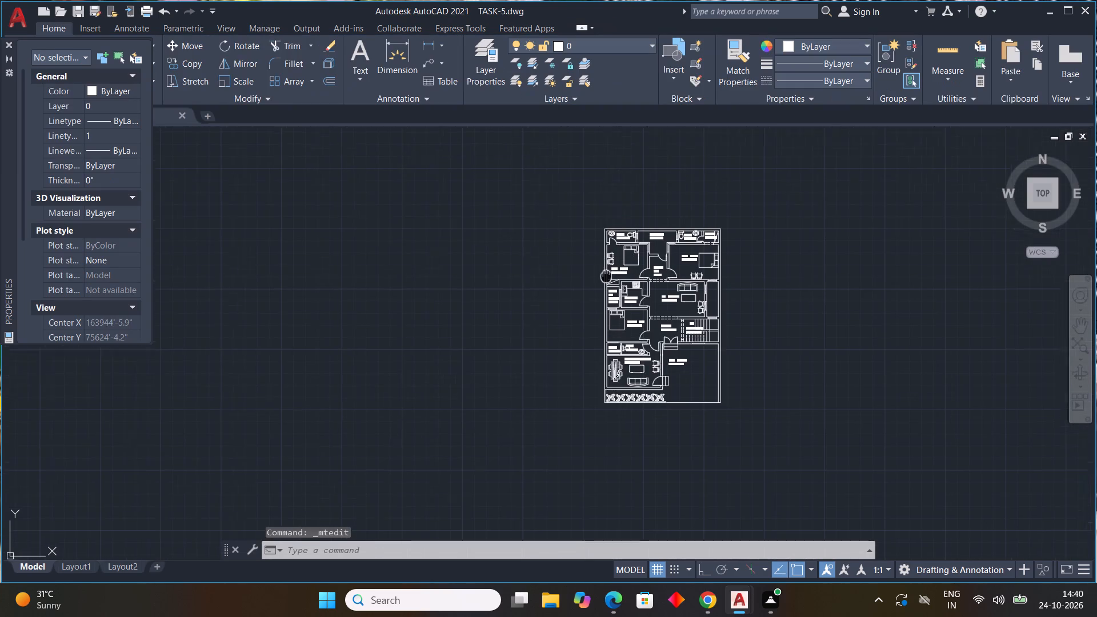
{"action": "middle_click_drag", "start_coordinate": [606, 277], "coordinate": [579, 331]}
{"action": "left_click", "coordinate": [413, 69]}
{"action": "scroll", "coordinate": [570, 215], "scroll_direction": "up", "scroll_amount": 3}
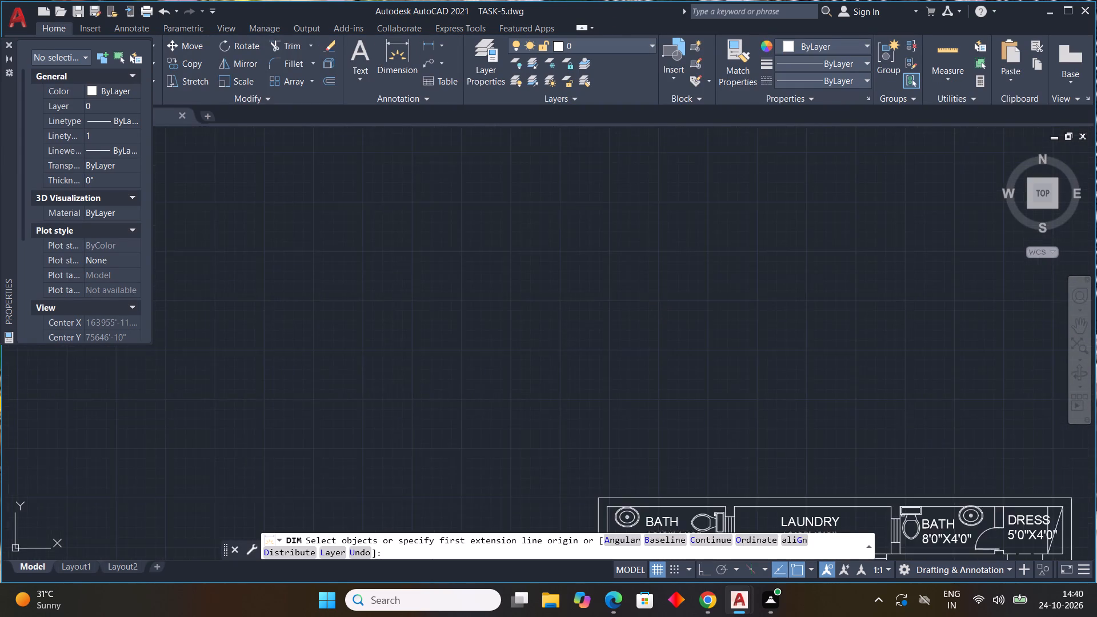
{"action": "middle_click_drag", "start_coordinate": [571, 221], "coordinate": [301, 79]}
{"action": "scroll", "coordinate": [431, 293], "scroll_direction": "down", "scroll_amount": 4}
{"action": "scroll", "coordinate": [434, 301], "scroll_direction": "up", "scroll_amount": 3}
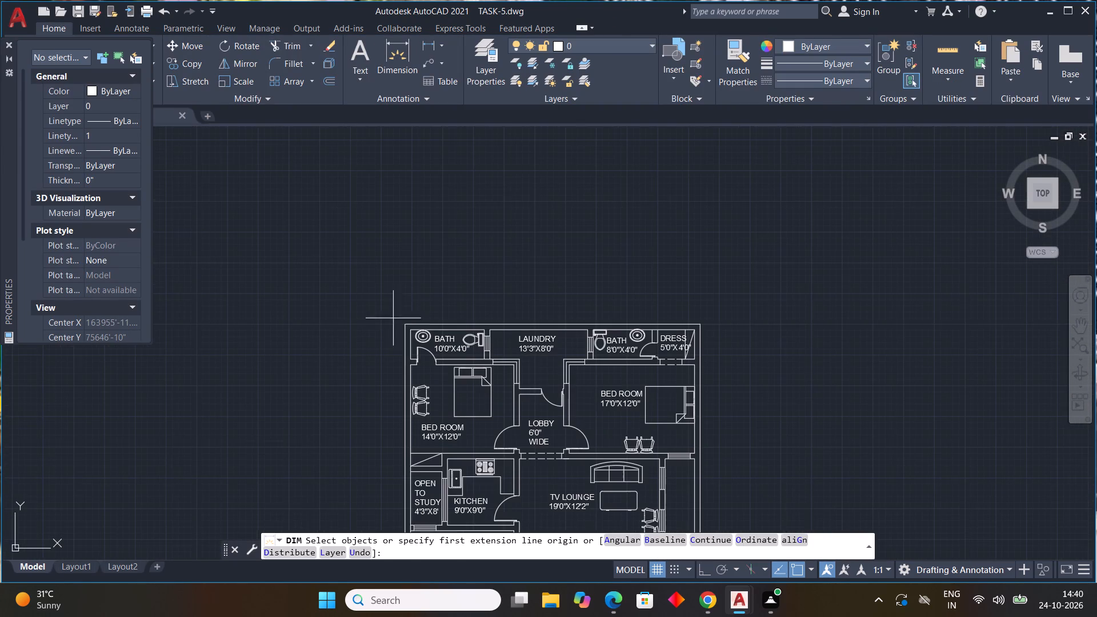
{"action": "left_click", "coordinate": [403, 322]}
{"action": "scroll", "coordinate": [704, 322], "scroll_direction": "up", "scroll_amount": 2}
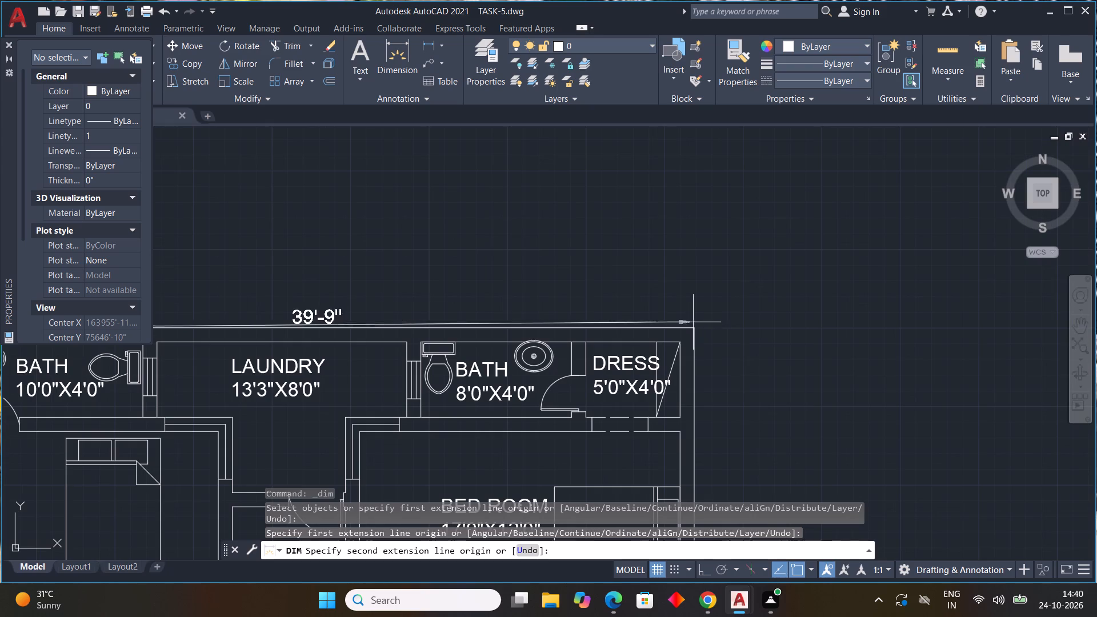
{"action": "left_click_drag", "start_coordinate": [692, 327], "coordinate": [692, 313]}
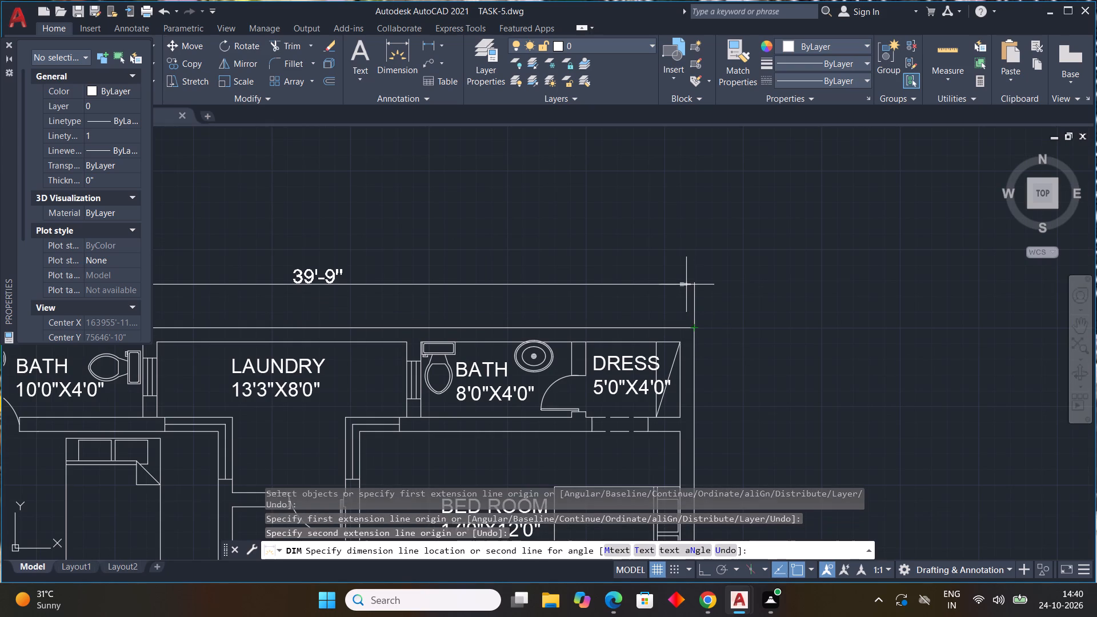
{"action": "left_click", "coordinate": [686, 284]}
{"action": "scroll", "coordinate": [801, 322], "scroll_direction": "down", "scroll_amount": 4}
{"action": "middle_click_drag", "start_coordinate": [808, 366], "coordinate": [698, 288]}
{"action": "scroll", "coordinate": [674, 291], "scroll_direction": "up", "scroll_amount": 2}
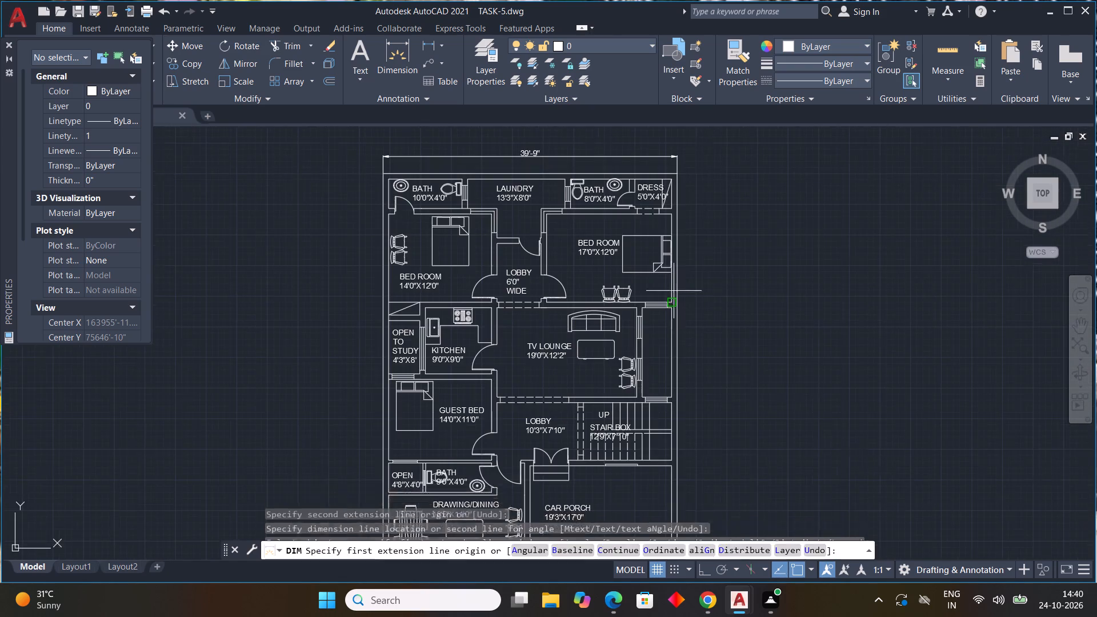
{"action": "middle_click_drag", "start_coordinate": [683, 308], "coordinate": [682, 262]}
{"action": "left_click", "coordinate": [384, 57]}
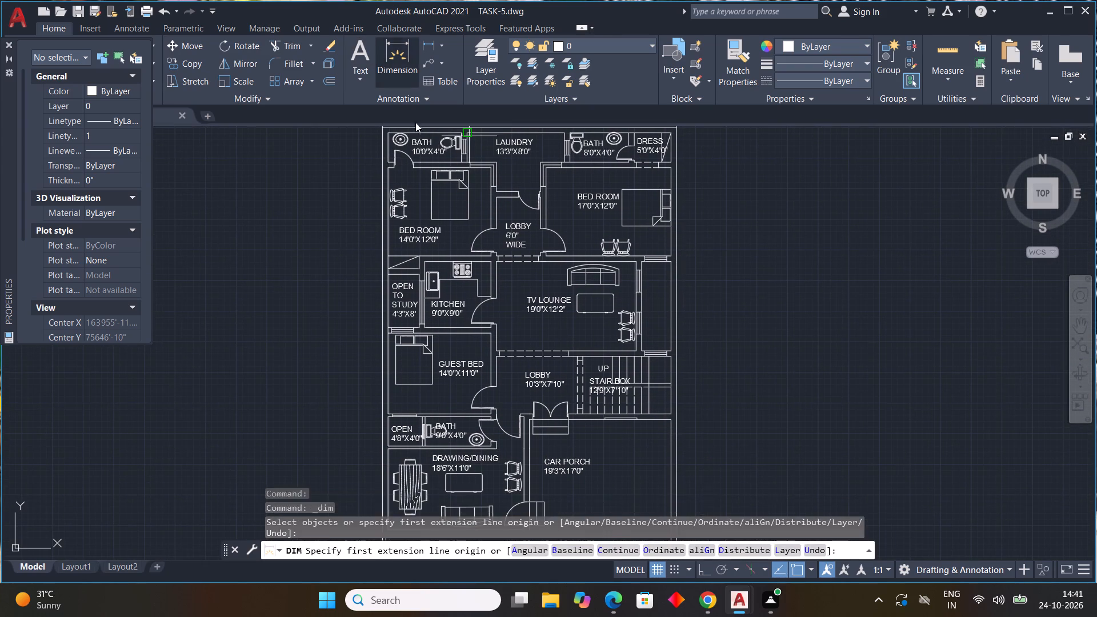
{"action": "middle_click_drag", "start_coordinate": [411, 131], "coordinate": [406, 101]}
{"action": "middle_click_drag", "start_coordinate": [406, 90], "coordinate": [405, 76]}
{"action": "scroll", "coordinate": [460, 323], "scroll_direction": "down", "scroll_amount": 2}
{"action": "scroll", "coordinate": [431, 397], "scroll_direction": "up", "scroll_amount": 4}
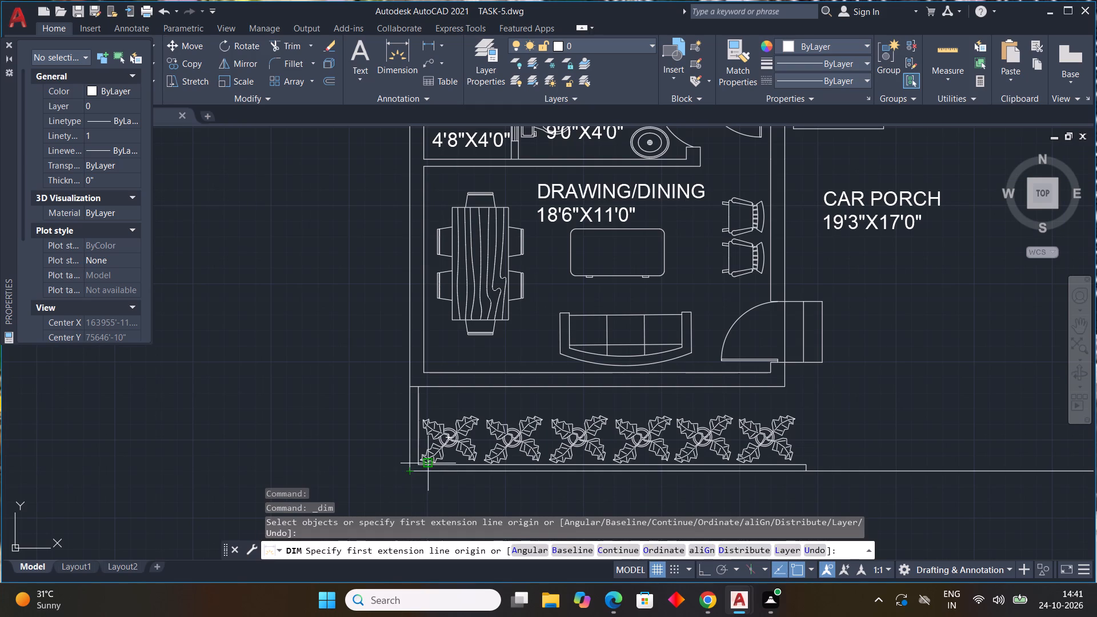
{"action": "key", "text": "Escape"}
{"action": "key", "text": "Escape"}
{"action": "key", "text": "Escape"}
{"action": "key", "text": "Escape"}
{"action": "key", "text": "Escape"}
Dimension the plan's overall length from the lower-left to the upper-left outer corner, placing the dimension line left of the house.
{"action": "left_click", "coordinate": [390, 66]}
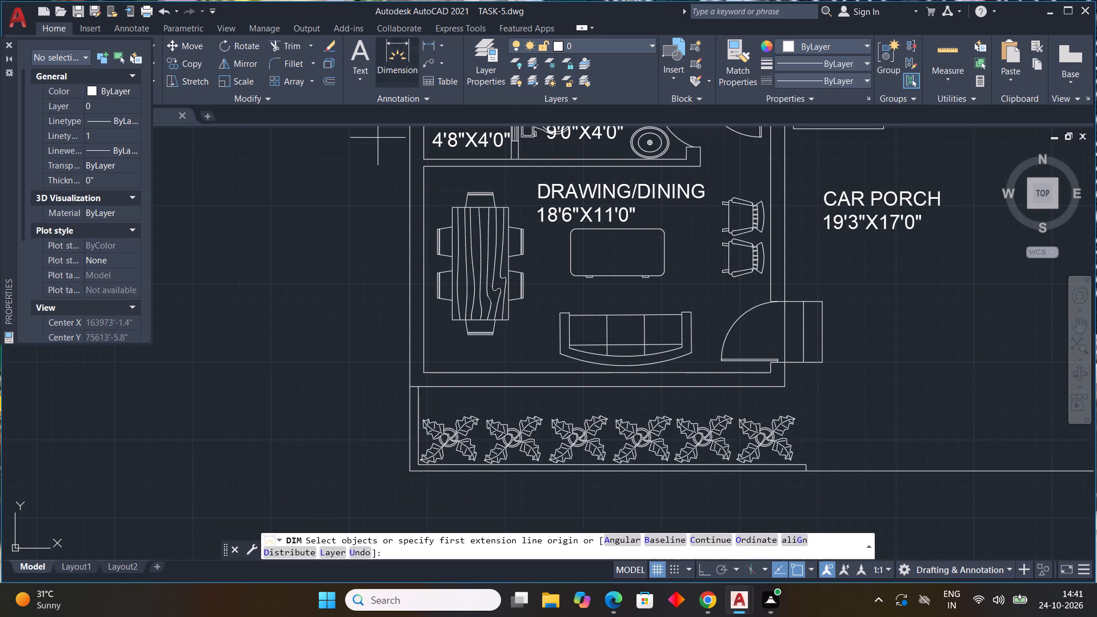
{"action": "left_click", "coordinate": [410, 474]}
{"action": "scroll", "coordinate": [376, 322], "scroll_direction": "down", "scroll_amount": 3}
{"action": "middle_click_drag", "start_coordinate": [375, 337], "coordinate": [401, 486]}
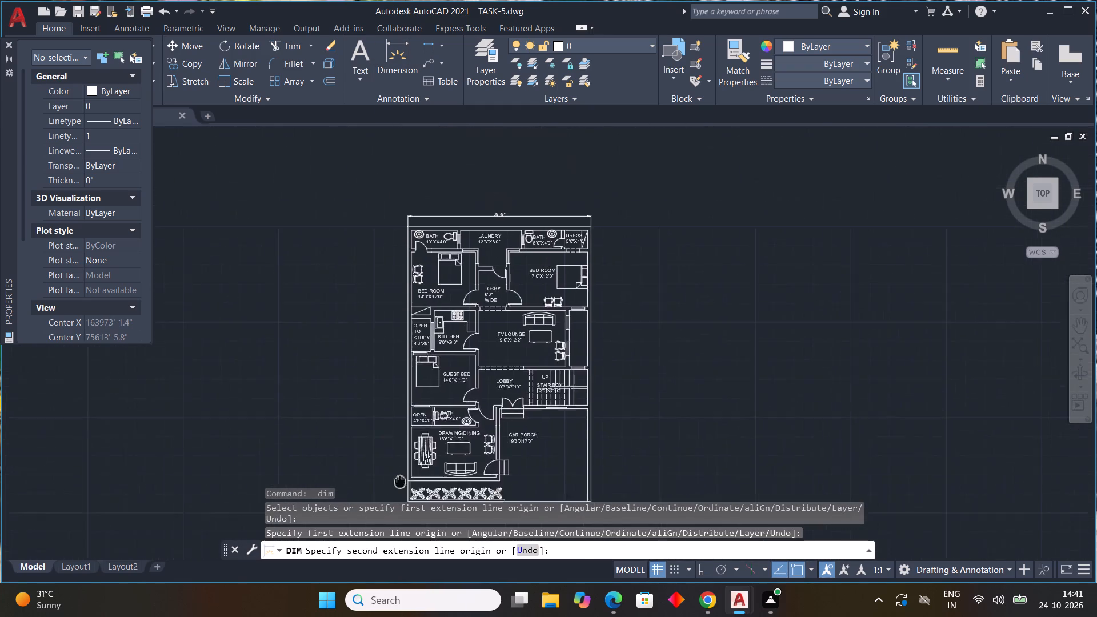
{"action": "middle_click_drag", "start_coordinate": [401, 486], "coordinate": [413, 529]}
{"action": "scroll", "coordinate": [417, 259], "scroll_direction": "up", "scroll_amount": 4}
{"action": "left_click", "coordinate": [442, 359]}
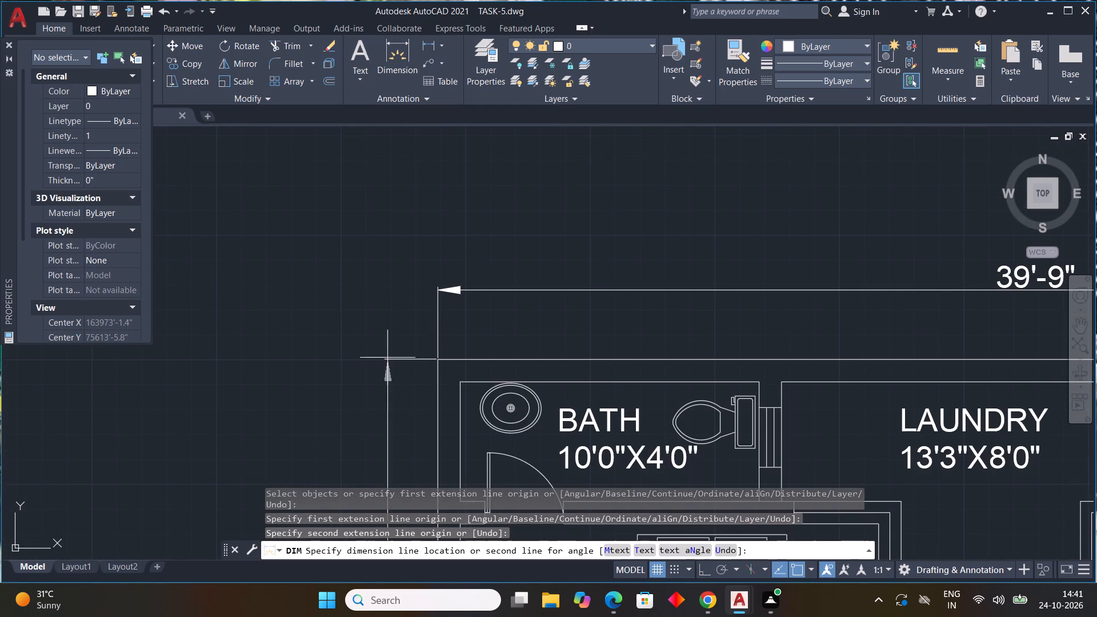
{"action": "scroll", "coordinate": [365, 363], "scroll_direction": "down", "scroll_amount": 2}
{"action": "middle_click_drag", "start_coordinate": [365, 363], "coordinate": [393, 267]}
{"action": "middle_click_drag", "start_coordinate": [403, 255], "coordinate": [406, 162]}
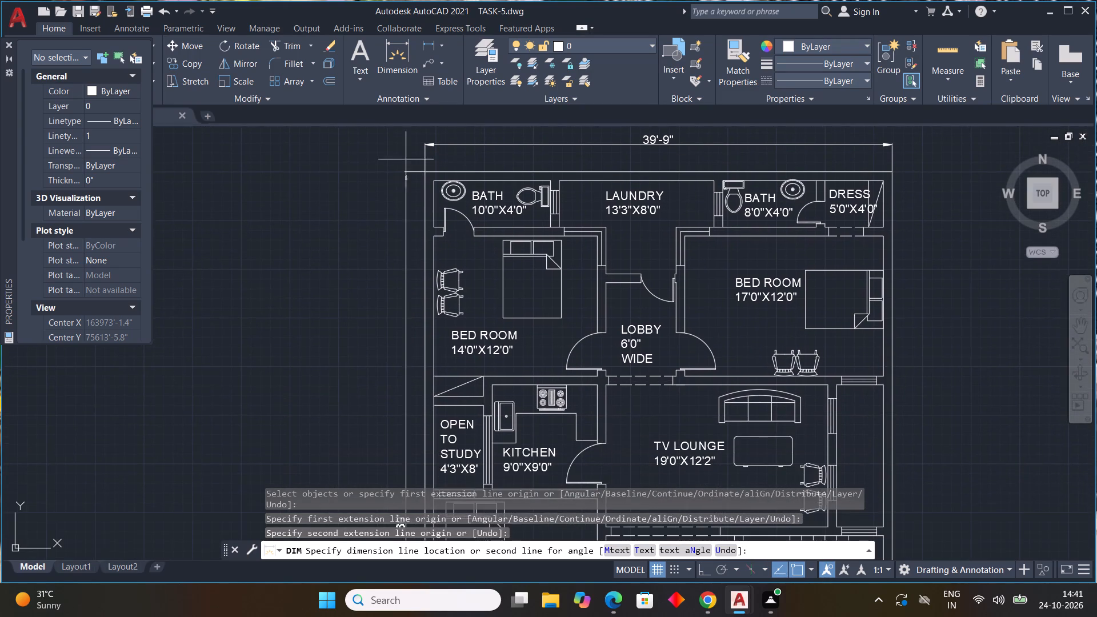
{"action": "left_click", "coordinate": [397, 186]}
{"action": "key", "text": "Escape"}
{"action": "key", "text": "Escape"}
{"action": "key", "text": "Escape"}
{"action": "key", "text": "Escape"}
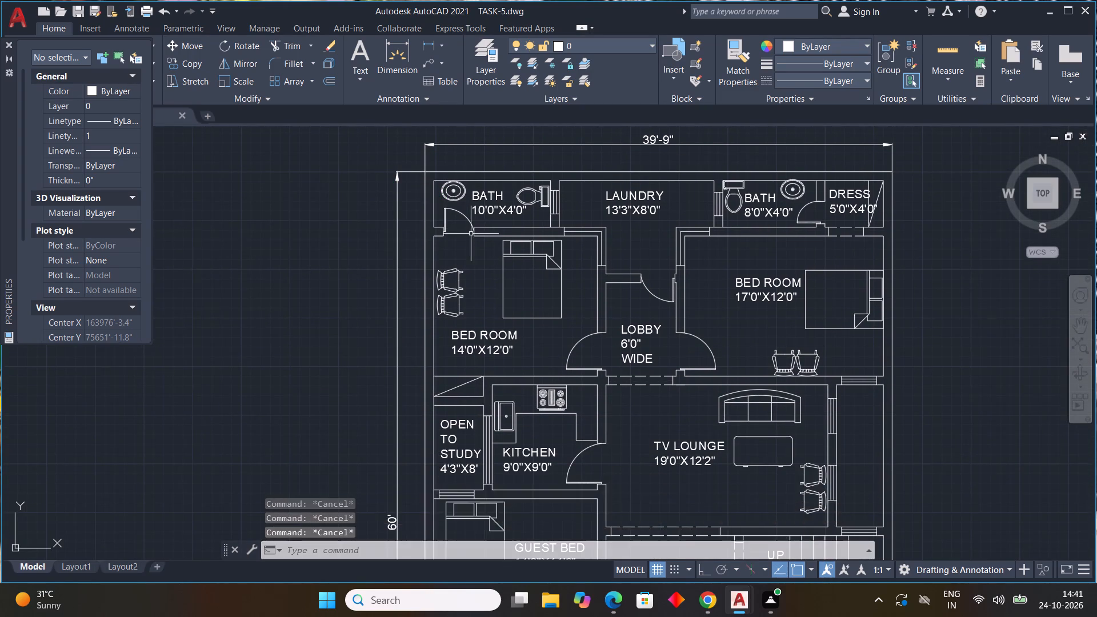
Replace the text of the overall width dimension above the plan with 40'.
{"action": "scroll", "coordinate": [475, 234], "scroll_direction": "down", "scroll_amount": 2}
{"action": "middle_click_drag", "start_coordinate": [475, 236], "coordinate": [458, 263]}
{"action": "key", "text": "Escape"}
{"action": "scroll", "coordinate": [520, 219], "scroll_direction": "up", "scroll_amount": 2}
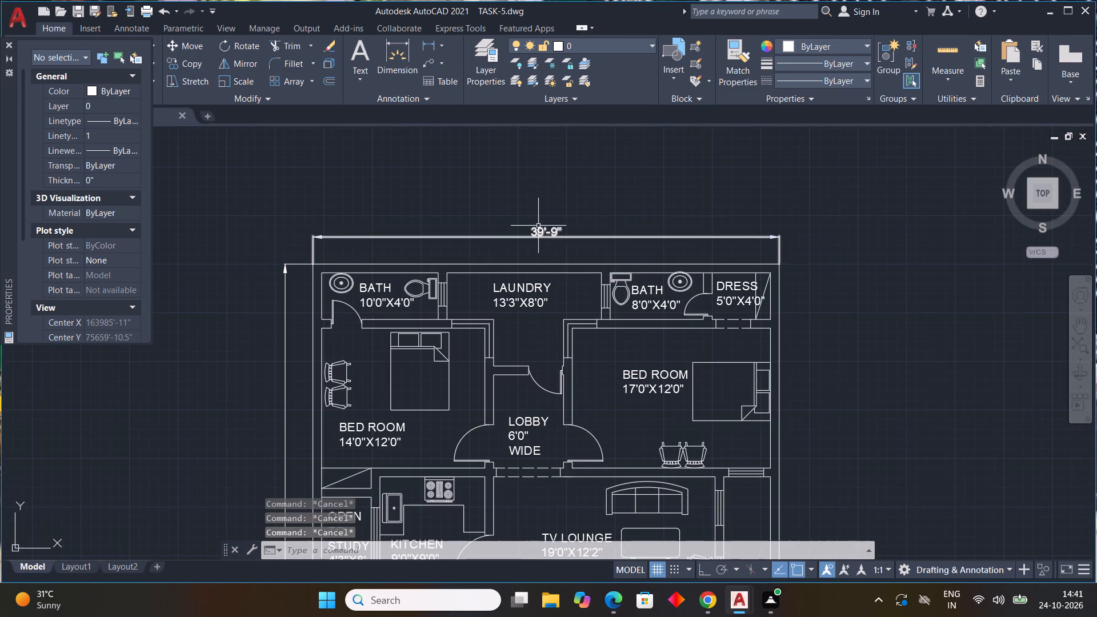
{"action": "double_click", "coordinate": [541, 228]}
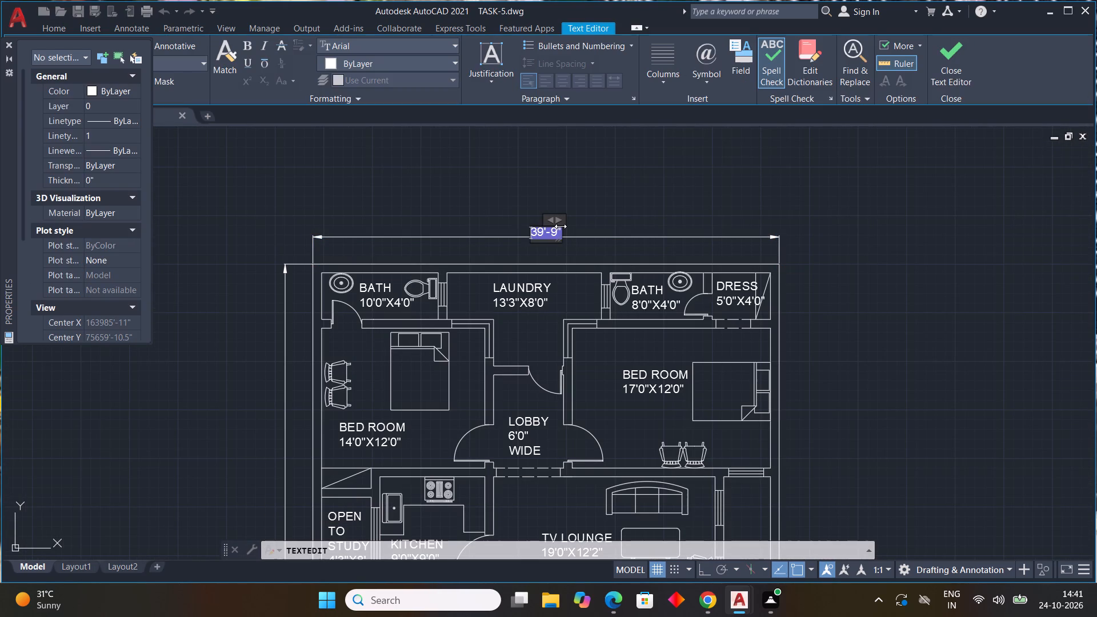
{"action": "key", "text": "Delete"}
{"action": "type", "text": "40"}
{"action": "key", "text": "apostrophe"}
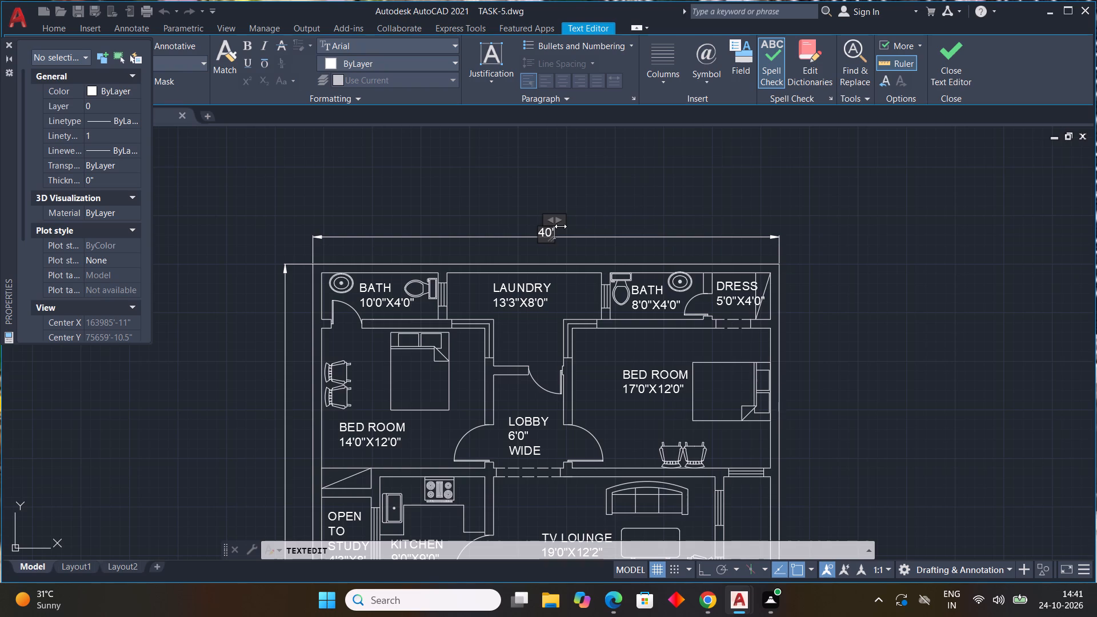
{"action": "left_click", "coordinate": [608, 182]}
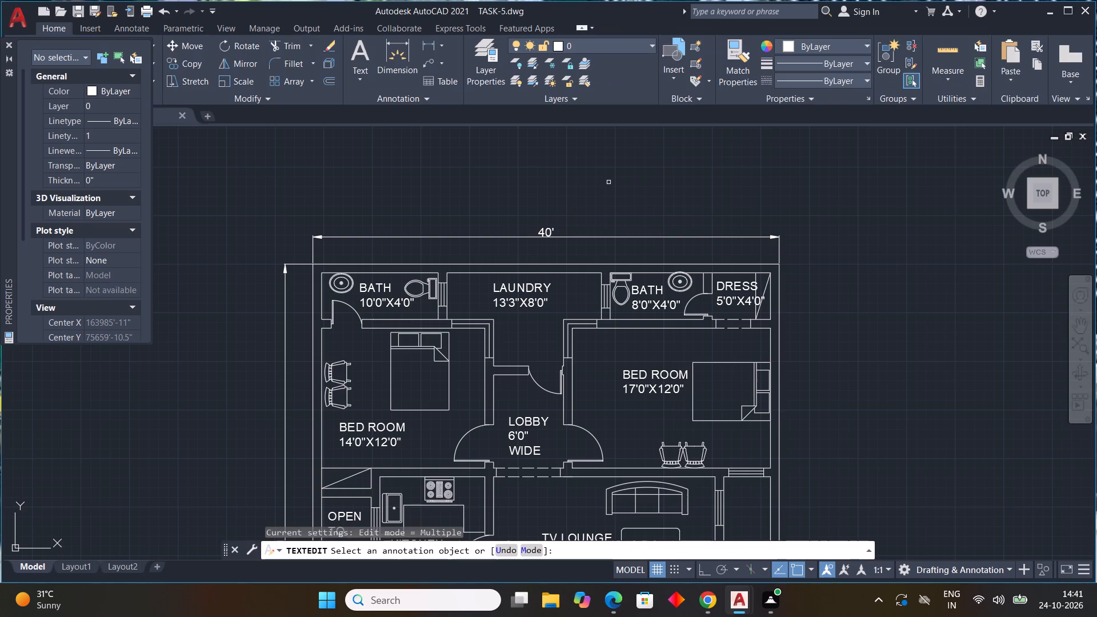
Dimension the left side from the outer wall corner above the planter strip to the upper-left corner, inside the 60' dimension.
{"action": "middle_click_drag", "start_coordinate": [559, 281], "coordinate": [552, 247]}
{"action": "middle_click_drag", "start_coordinate": [573, 283], "coordinate": [652, 162]}
{"action": "scroll", "coordinate": [644, 165], "scroll_direction": "down", "scroll_amount": 1}
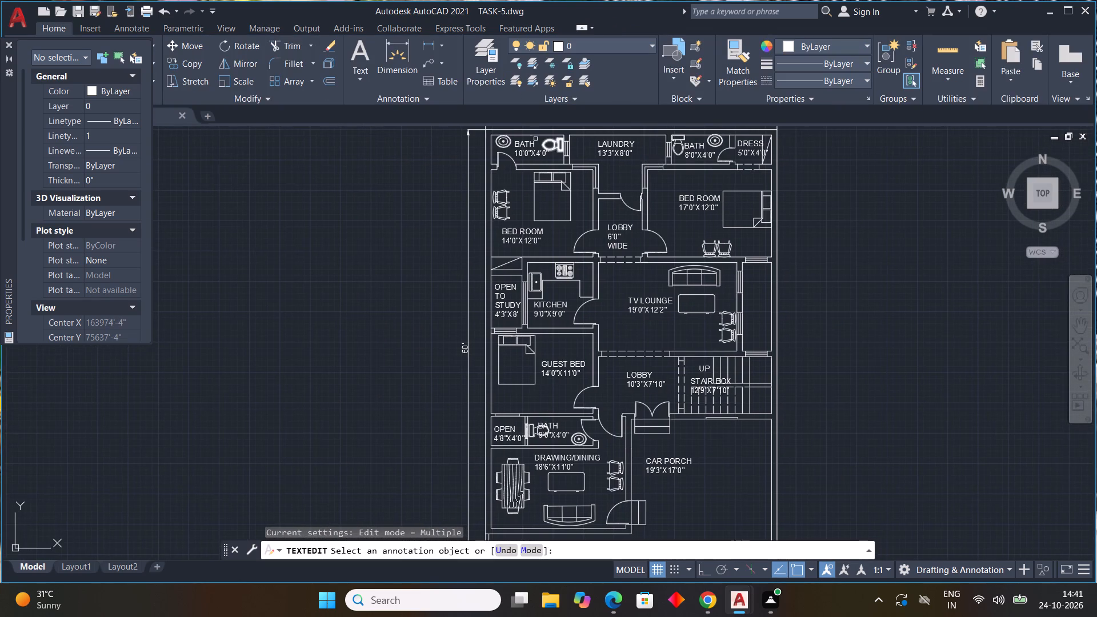
{"action": "left_click", "coordinate": [390, 63]}
{"action": "middle_click_drag", "start_coordinate": [510, 351], "coordinate": [425, 231]}
{"action": "scroll", "coordinate": [507, 352], "scroll_direction": "down", "scroll_amount": 1}
{"action": "scroll", "coordinate": [419, 374], "scroll_direction": "up", "scroll_amount": 2}
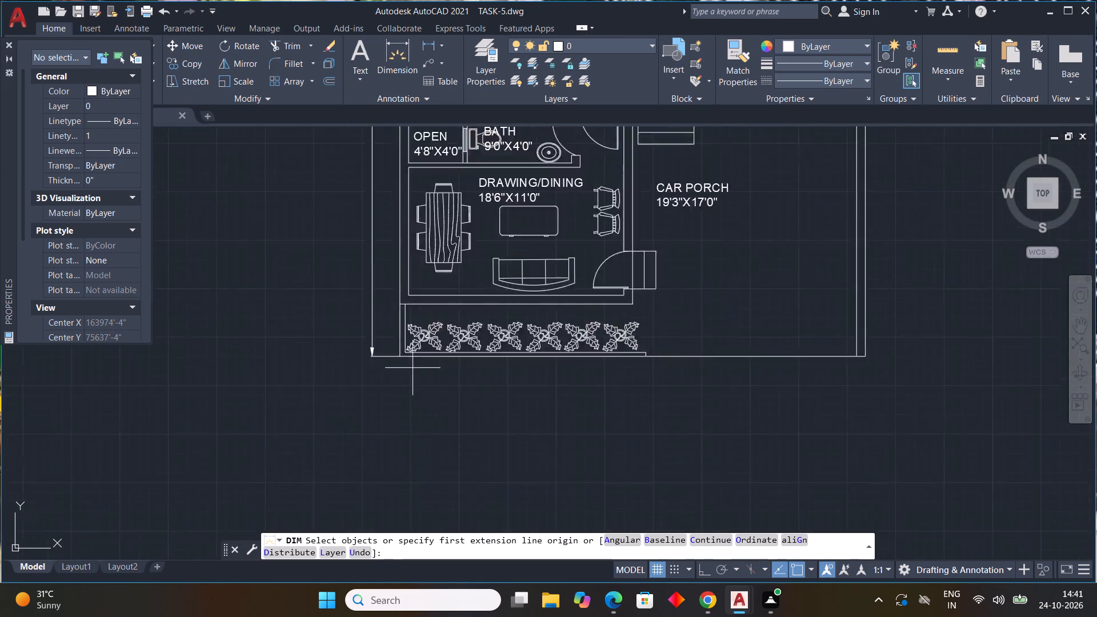
{"action": "scroll", "coordinate": [412, 367], "scroll_direction": "up", "scroll_amount": 2}
{"action": "left_click", "coordinate": [391, 215]}
{"action": "scroll", "coordinate": [367, 182], "scroll_direction": "down", "scroll_amount": 2}
{"action": "middle_click_drag", "start_coordinate": [367, 182], "coordinate": [401, 460]}
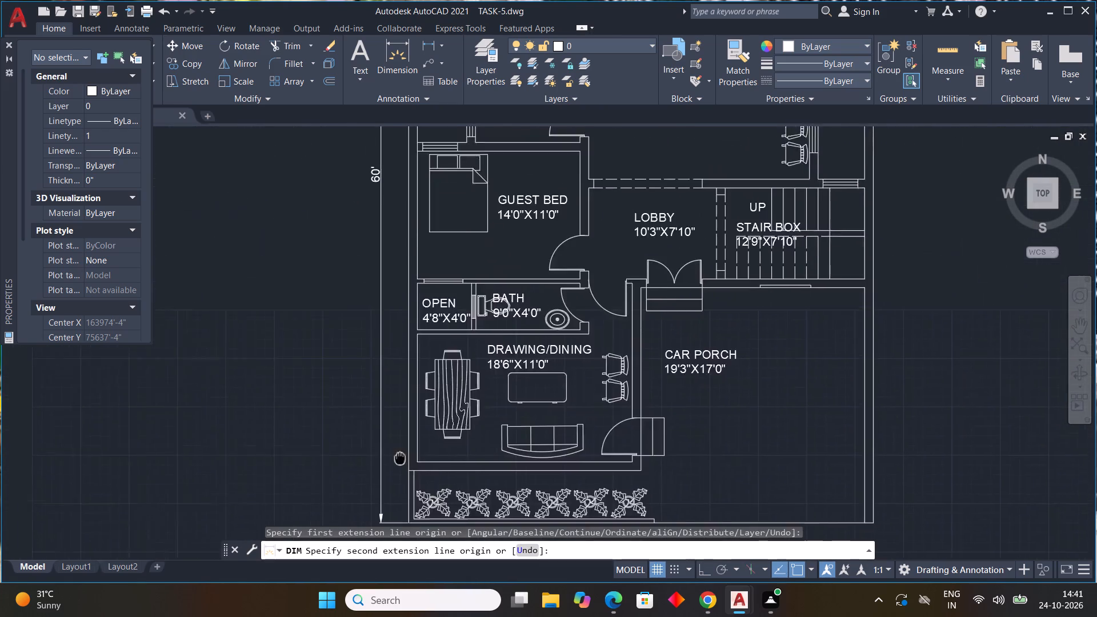
{"action": "scroll", "coordinate": [401, 460], "scroll_direction": "down", "scroll_amount": 1}
{"action": "middle_click_drag", "start_coordinate": [401, 460], "coordinate": [403, 469]}
{"action": "scroll", "coordinate": [404, 195], "scroll_direction": "up", "scroll_amount": 1}
{"action": "middle_click_drag", "start_coordinate": [408, 205], "coordinate": [415, 384]}
{"action": "scroll", "coordinate": [423, 194], "scroll_direction": "up", "scroll_amount": 3}
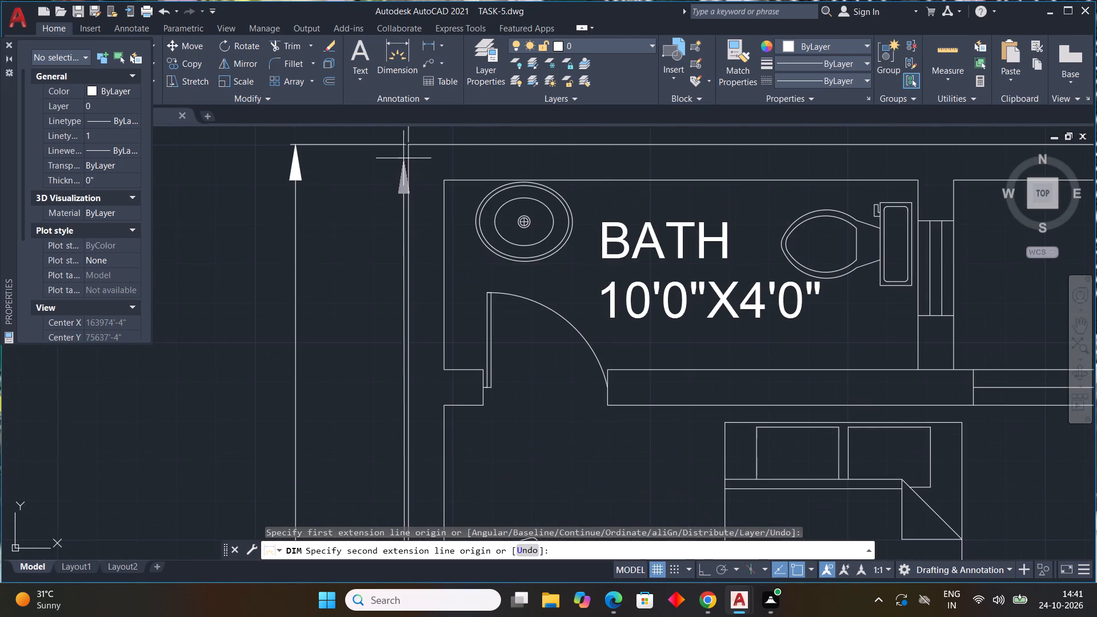
{"action": "left_click", "coordinate": [410, 143]}
{"action": "left_click", "coordinate": [367, 142]}
{"action": "scroll", "coordinate": [399, 166], "scroll_direction": "down", "scroll_amount": 2}
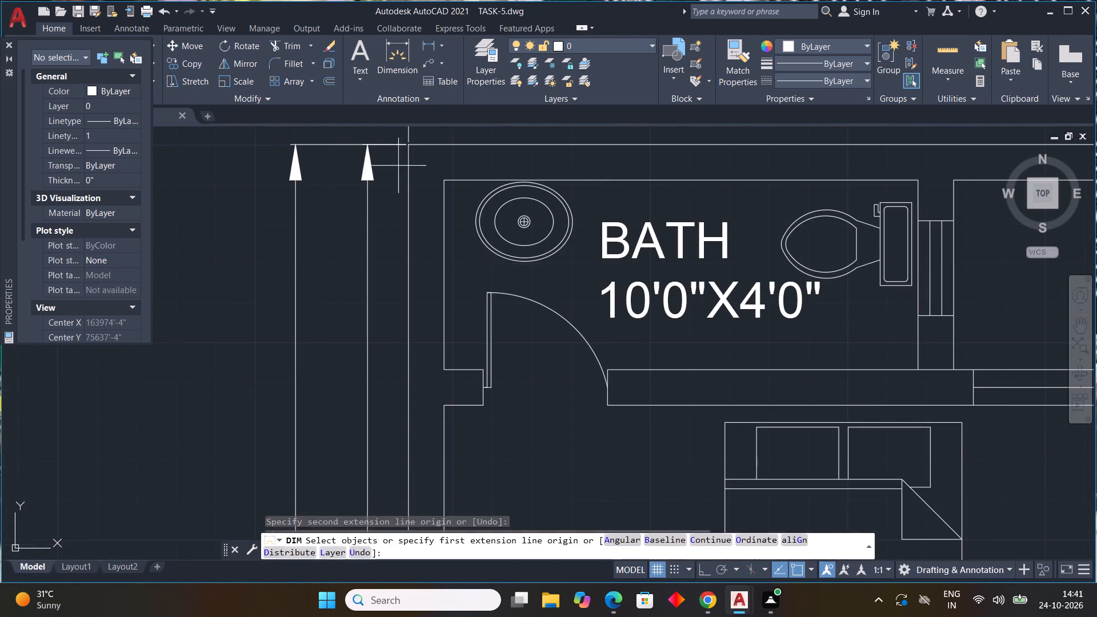
{"action": "scroll", "coordinate": [399, 167], "scroll_direction": "down", "scroll_amount": 2}
{"action": "key", "text": "Escape"}
{"action": "key", "text": "Escape"}
{"action": "key", "text": "Escape"}
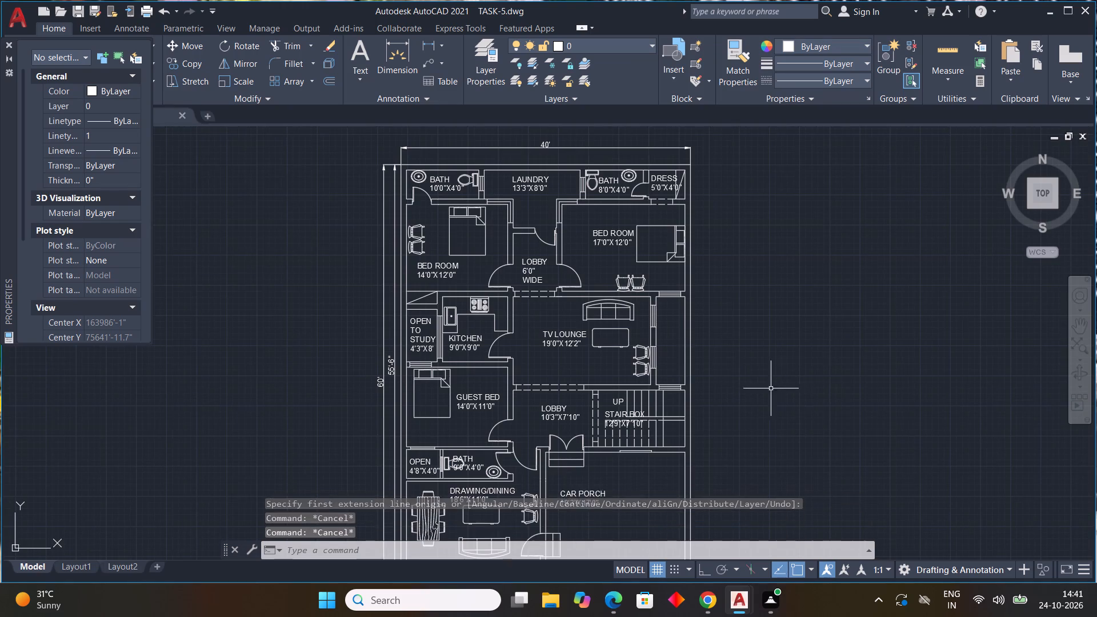
Insert the Car - sedan side block from the DesignCenter's Landscaping.dwg into the empty space beside the house plan.
{"action": "middle_click_drag", "start_coordinate": [750, 393], "coordinate": [647, 310]}
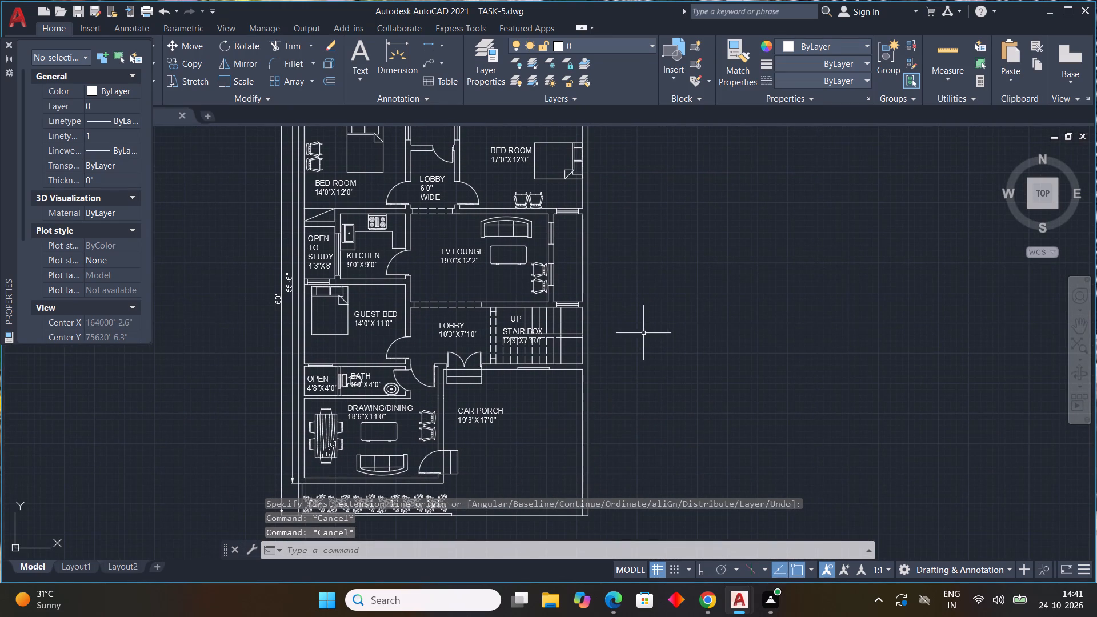
{"action": "middle_click_drag", "start_coordinate": [638, 389], "coordinate": [614, 273]}
{"action": "middle_click", "coordinate": [614, 272]}
{"action": "middle_click_drag", "start_coordinate": [529, 392], "coordinate": [560, 346]}
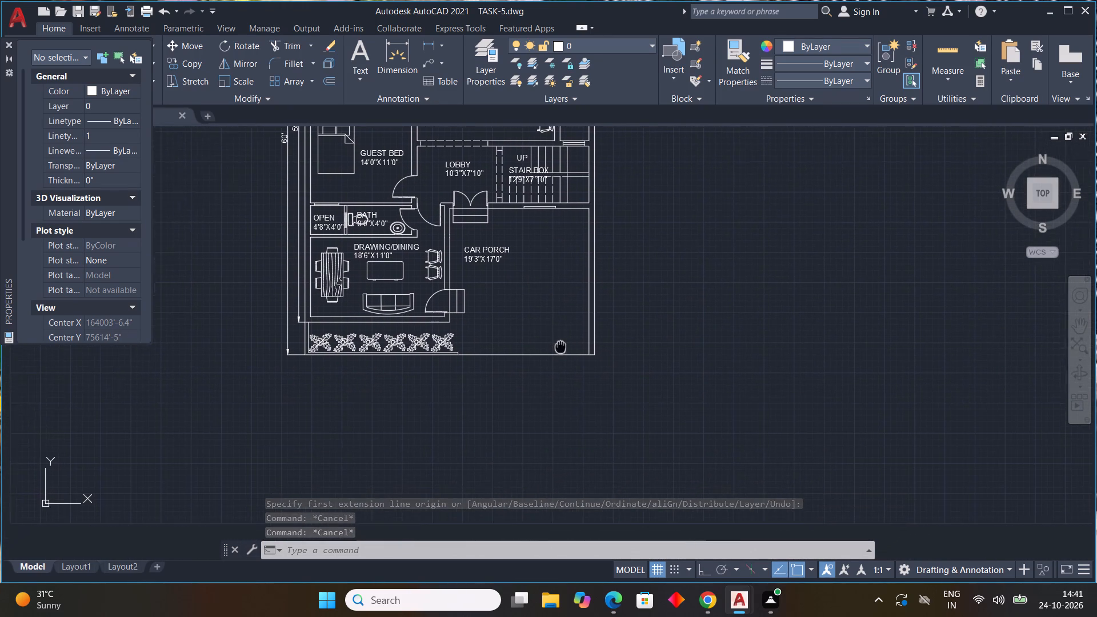
{"action": "middle_click_drag", "start_coordinate": [560, 346], "coordinate": [564, 344]}
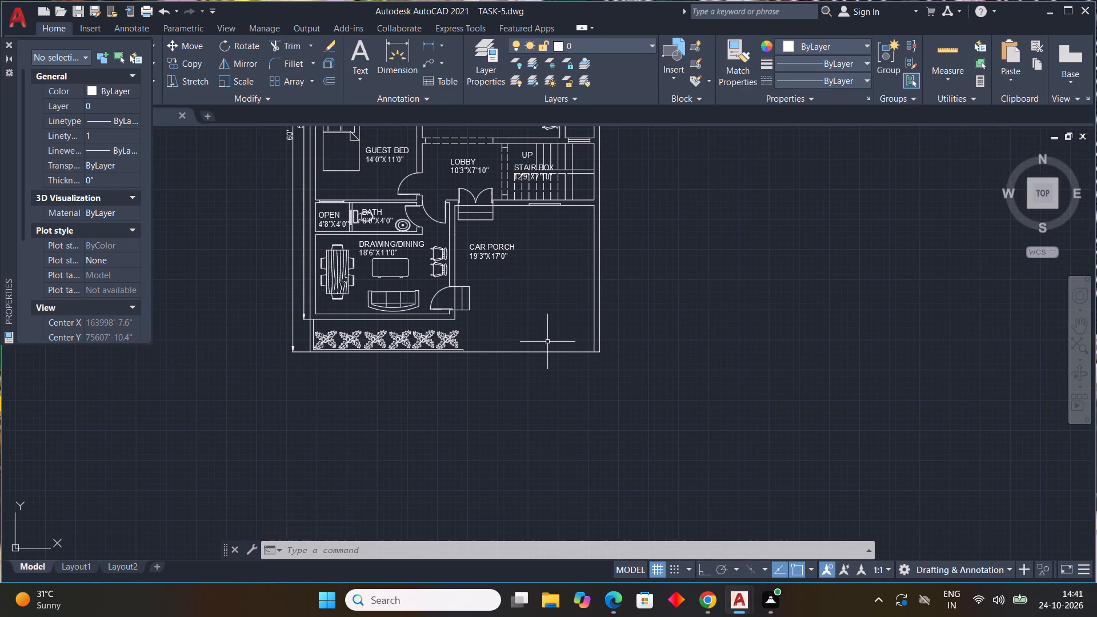
{"action": "key", "text": "ctrl+2"}
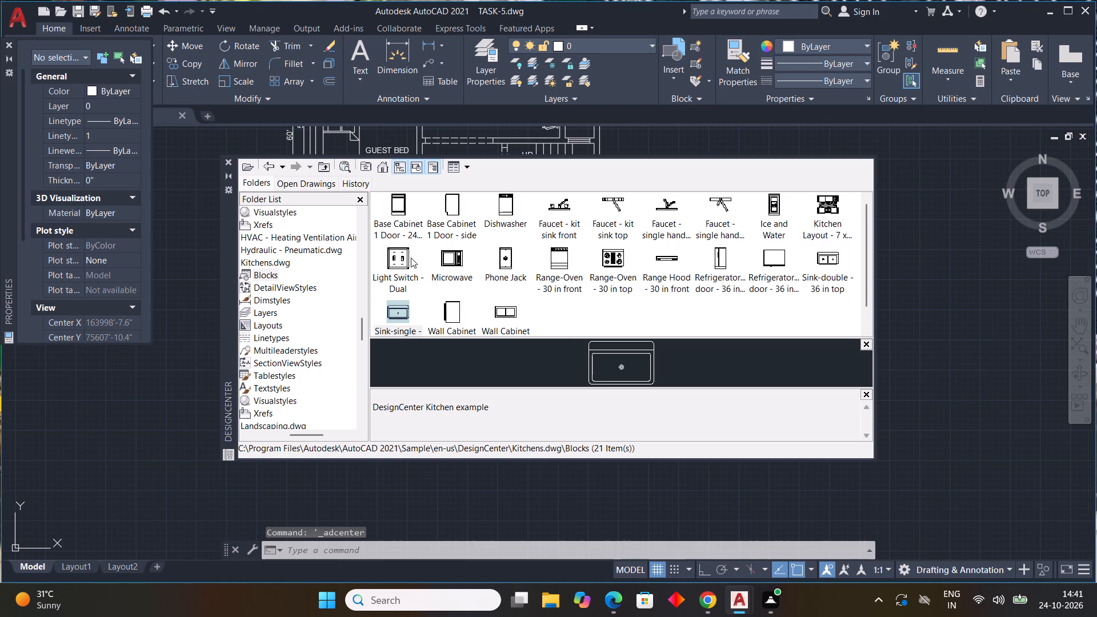
{"action": "scroll", "coordinate": [411, 258], "scroll_direction": "down", "scroll_amount": 2}
{"action": "scroll", "coordinate": [322, 278], "scroll_direction": "down", "scroll_amount": 3}
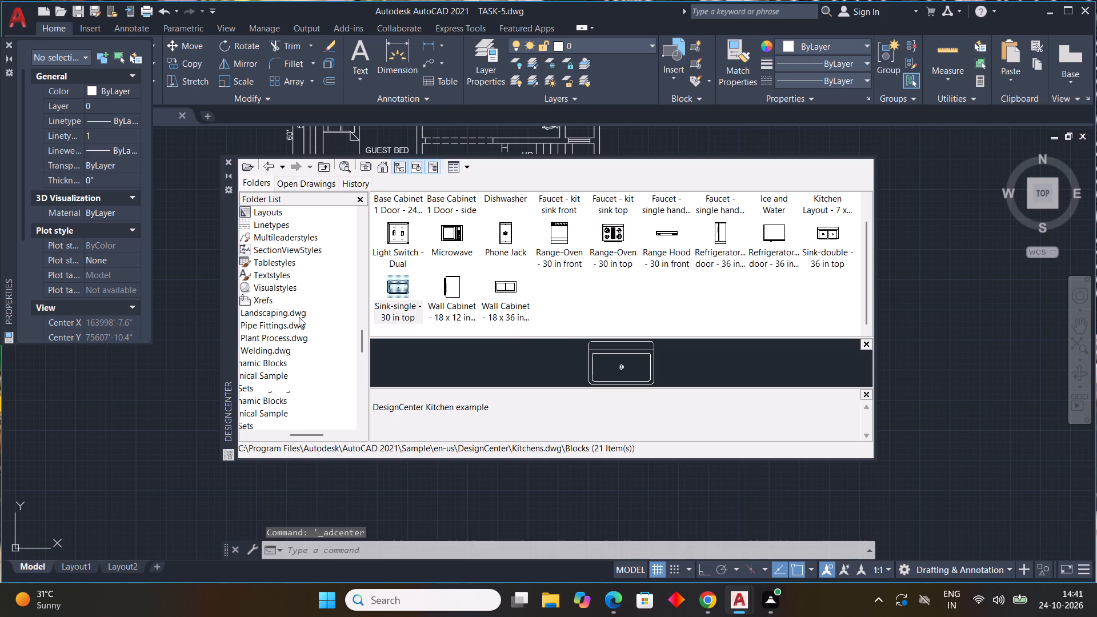
{"action": "double_click", "coordinate": [297, 312]}
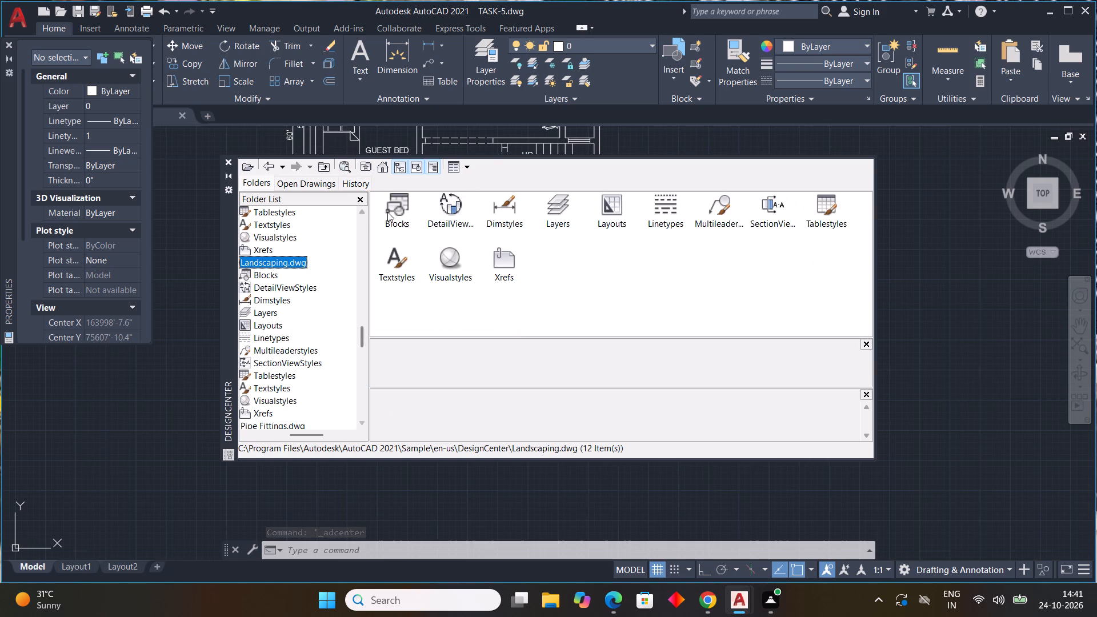
{"action": "double_click", "coordinate": [388, 212]}
{"action": "double_click", "coordinate": [398, 205]}
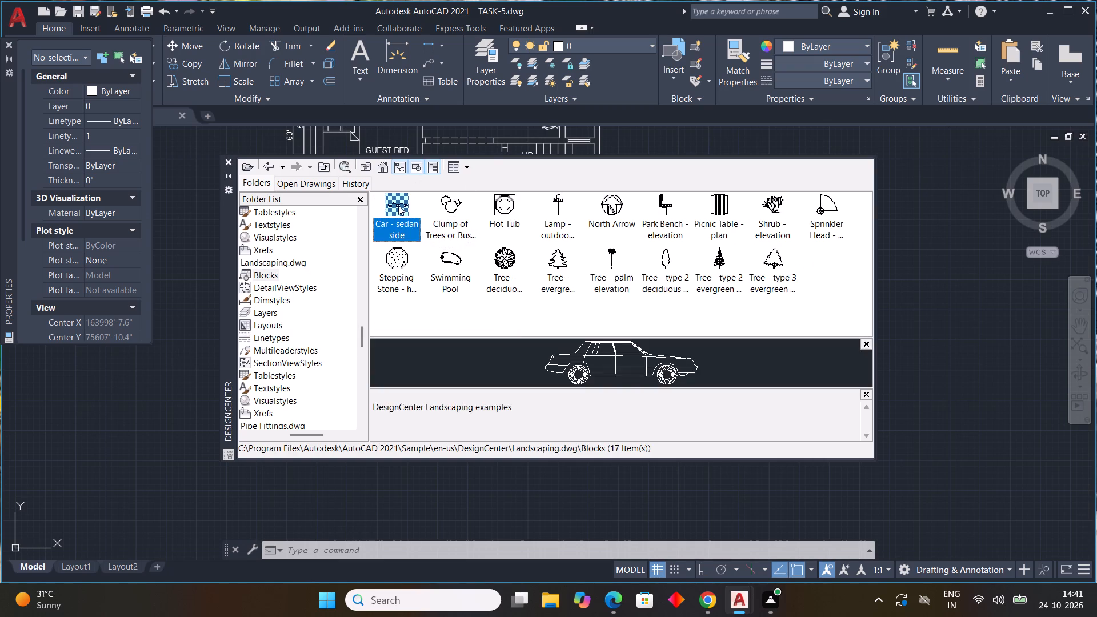
{"action": "left_click", "coordinate": [611, 387]}
{"action": "left_click", "coordinate": [987, 334]}
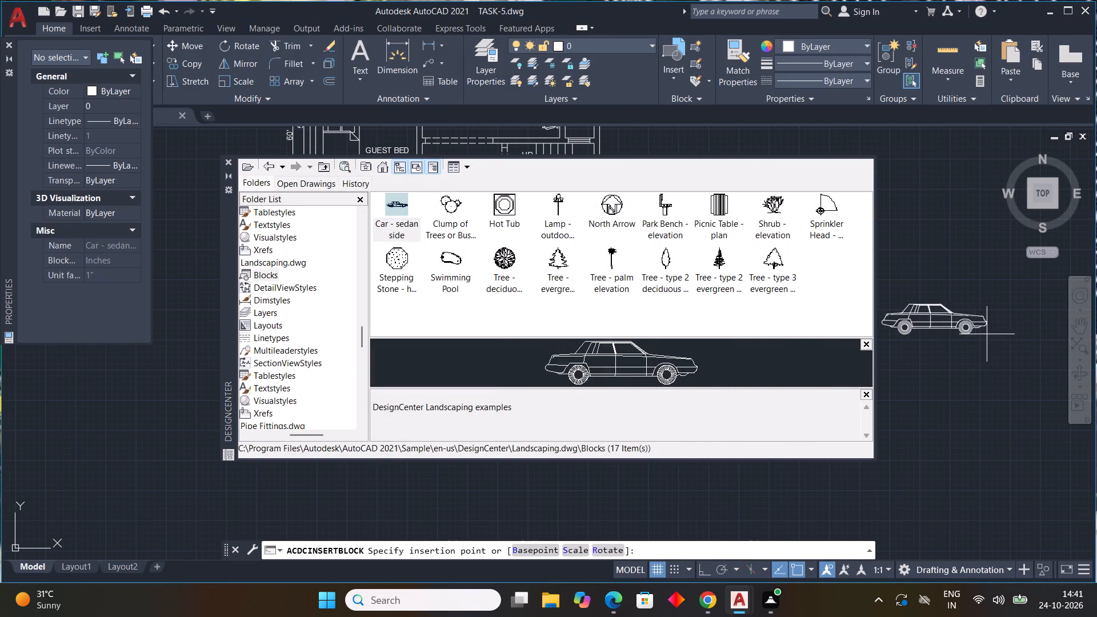
{"action": "left_click", "coordinate": [226, 159]}
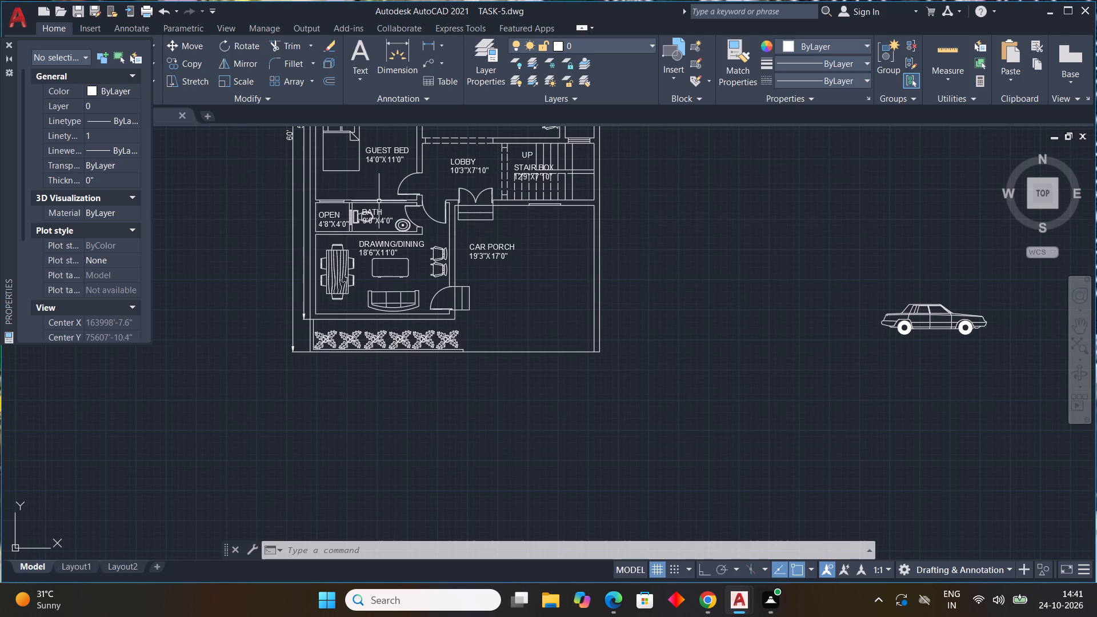
Copy the sedan block into the car porch, just below the CAR PORCH 19'3"X17'0" label.
{"action": "left_click", "coordinate": [907, 329]}
{"action": "key", "text": "c"}
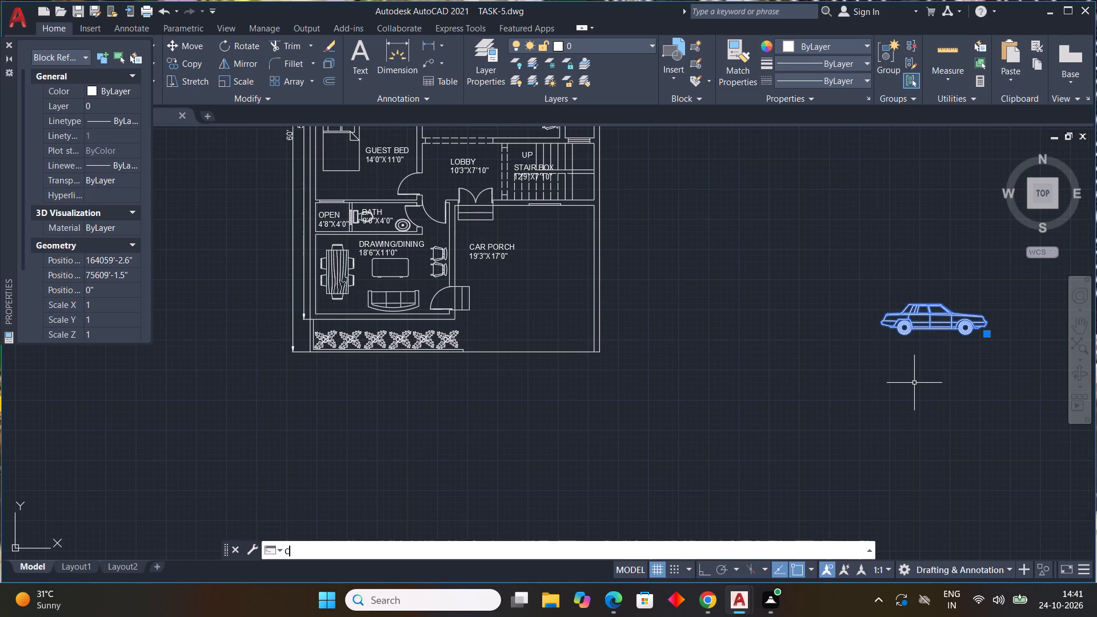
{"action": "key", "text": "o"}
{"action": "key", "text": "space"}
{"action": "left_click_drag", "start_coordinate": [915, 320], "coordinate": [893, 323]}
{"action": "scroll", "coordinate": [475, 284], "scroll_direction": "up", "scroll_amount": 2}
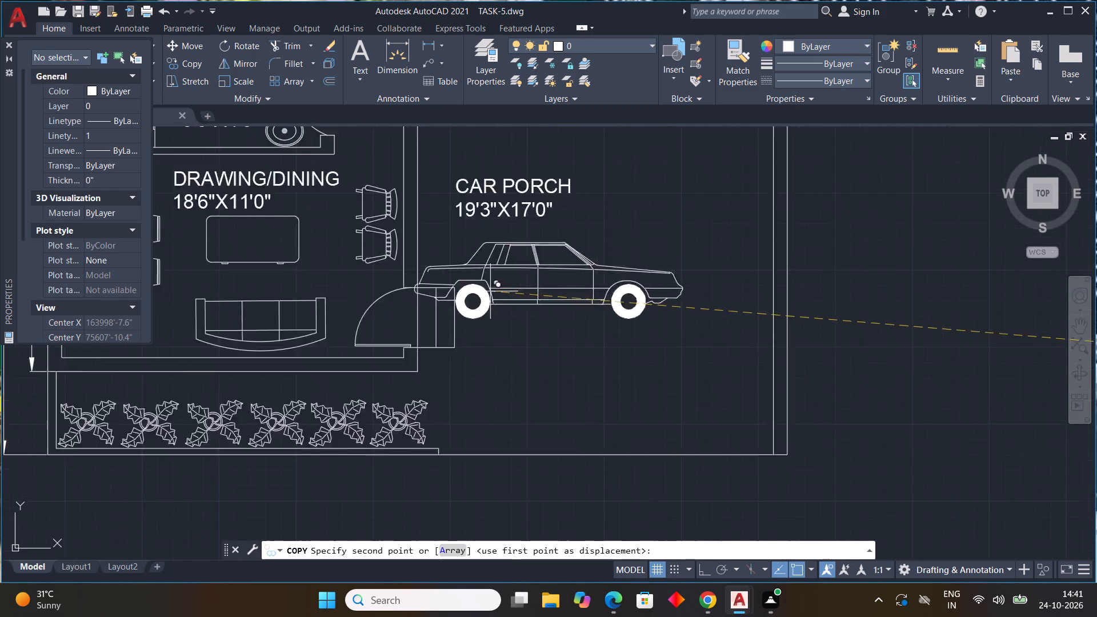
{"action": "scroll", "coordinate": [491, 292], "scroll_direction": "up", "scroll_amount": 1}
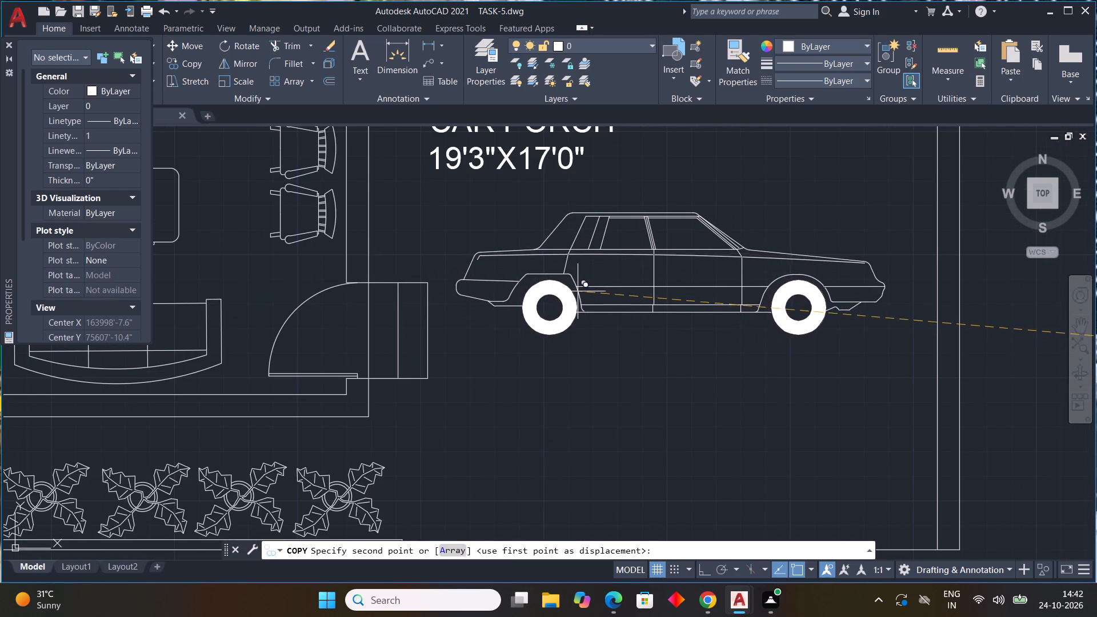
{"action": "left_click", "coordinate": [580, 293]}
{"action": "key", "text": "Escape"}
Add the multiline text N I S H under the small wall recess between the stair box and the car porch.
{"action": "scroll", "coordinate": [594, 335], "scroll_direction": "down", "scroll_amount": 4}
{"action": "middle_click_drag", "start_coordinate": [578, 356], "coordinate": [559, 388]}
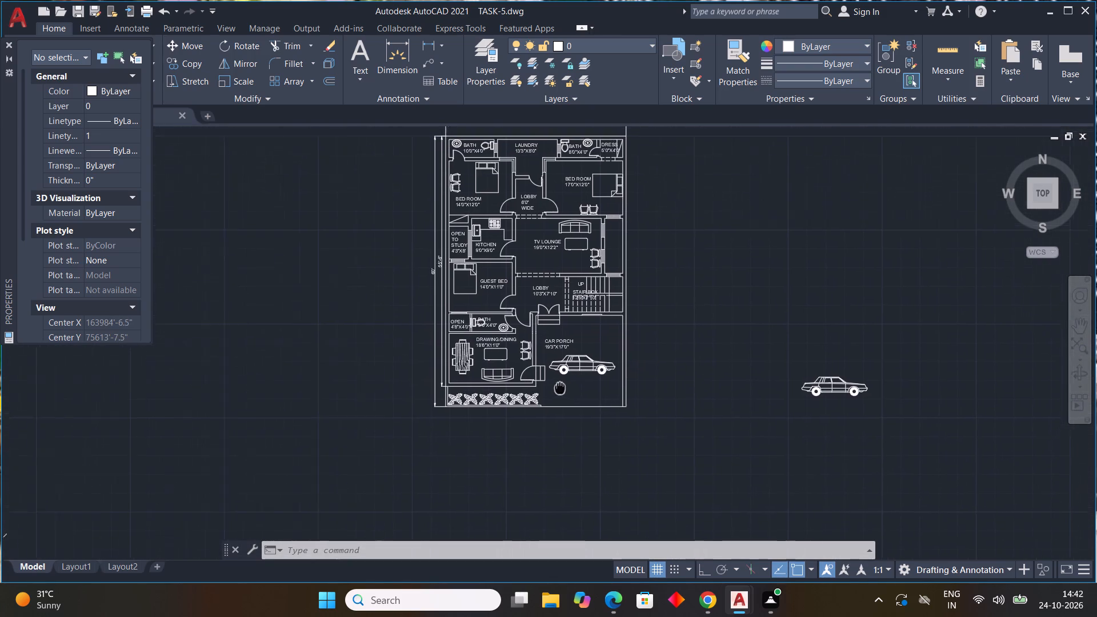
{"action": "middle_click_drag", "start_coordinate": [559, 388], "coordinate": [552, 382]}
{"action": "left_click", "coordinate": [359, 55]}
{"action": "scroll", "coordinate": [606, 341], "scroll_direction": "up", "scroll_amount": 4}
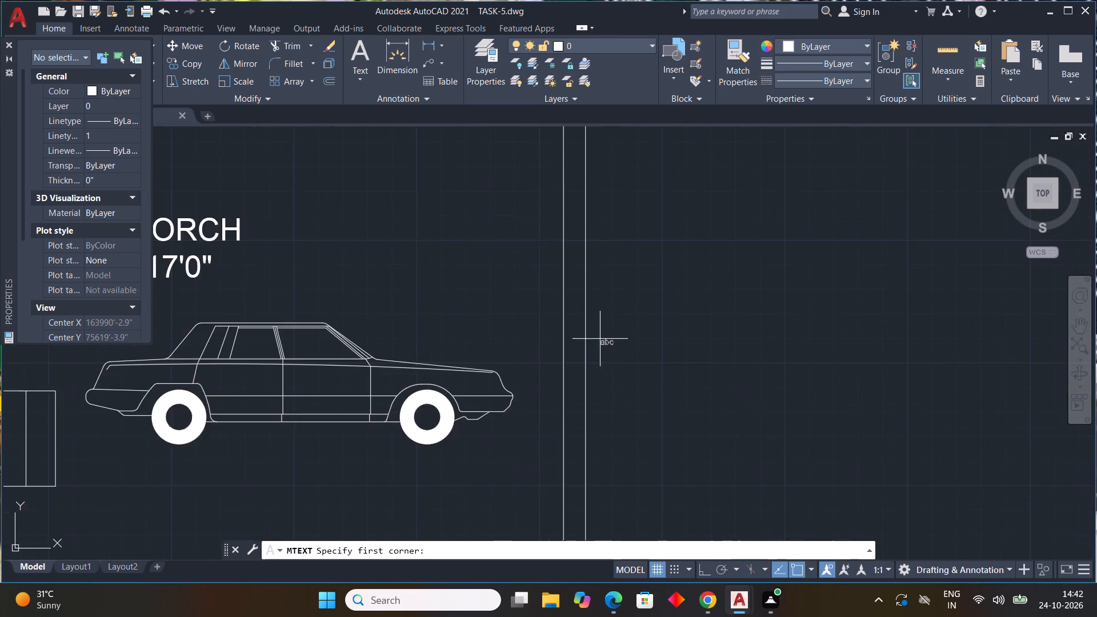
{"action": "middle_click_drag", "start_coordinate": [599, 338], "coordinate": [726, 507]}
{"action": "left_click", "coordinate": [433, 240]}
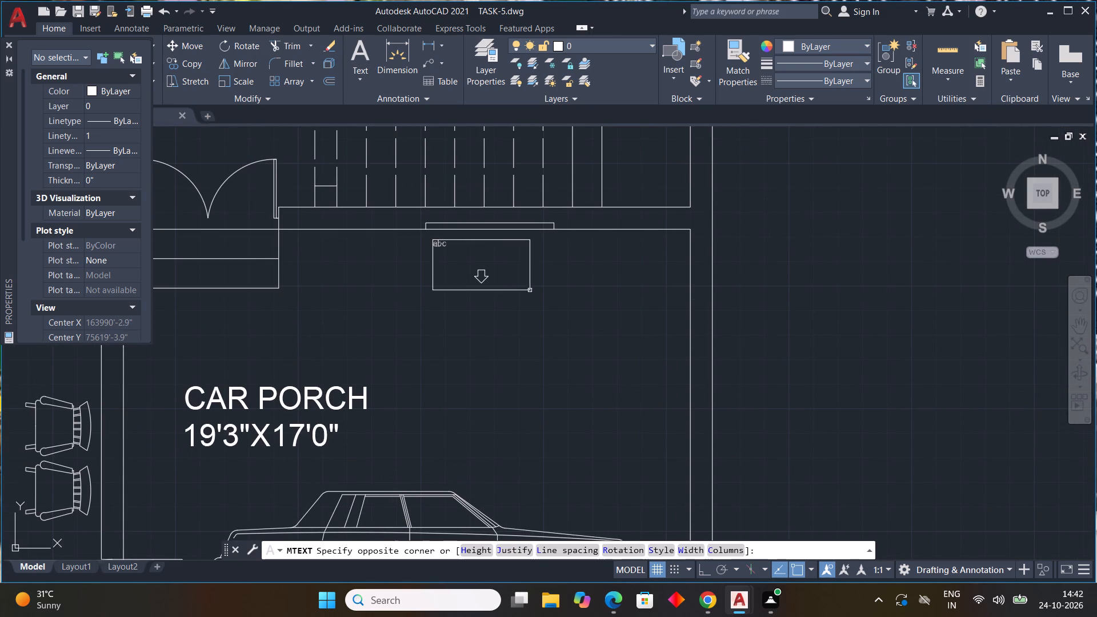
{"action": "left_click", "coordinate": [549, 287]}
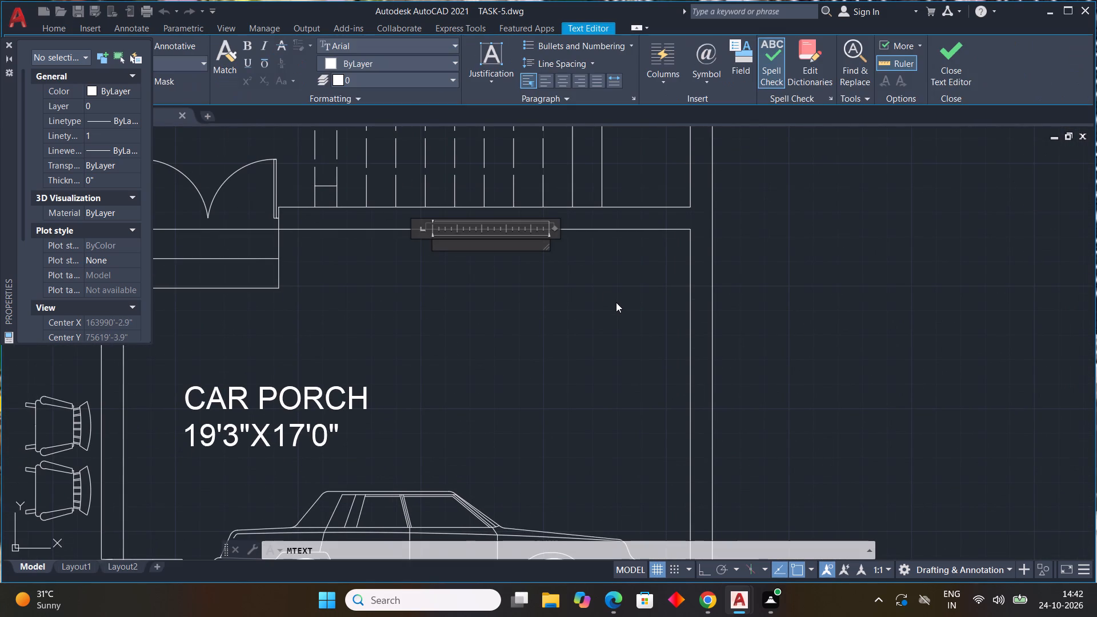
{"action": "key", "text": "n"}
{"action": "key", "text": "space"}
{"action": "type", "text": "I"}
{"action": "key", "text": "space"}
{"action": "type", "text": "S H"}
{"action": "left_click", "coordinate": [450, 280]}
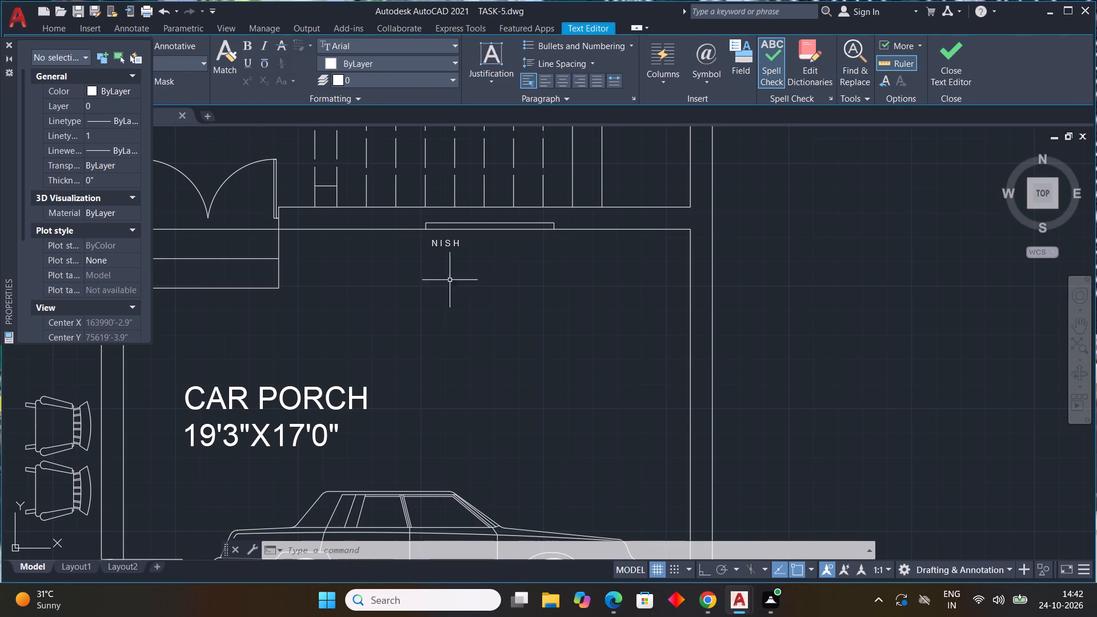
Set the text height of the N I S H label to 9".
{"action": "left_click", "coordinate": [451, 242]}
{"action": "scroll", "coordinate": [96, 171], "scroll_direction": "down", "scroll_amount": 3}
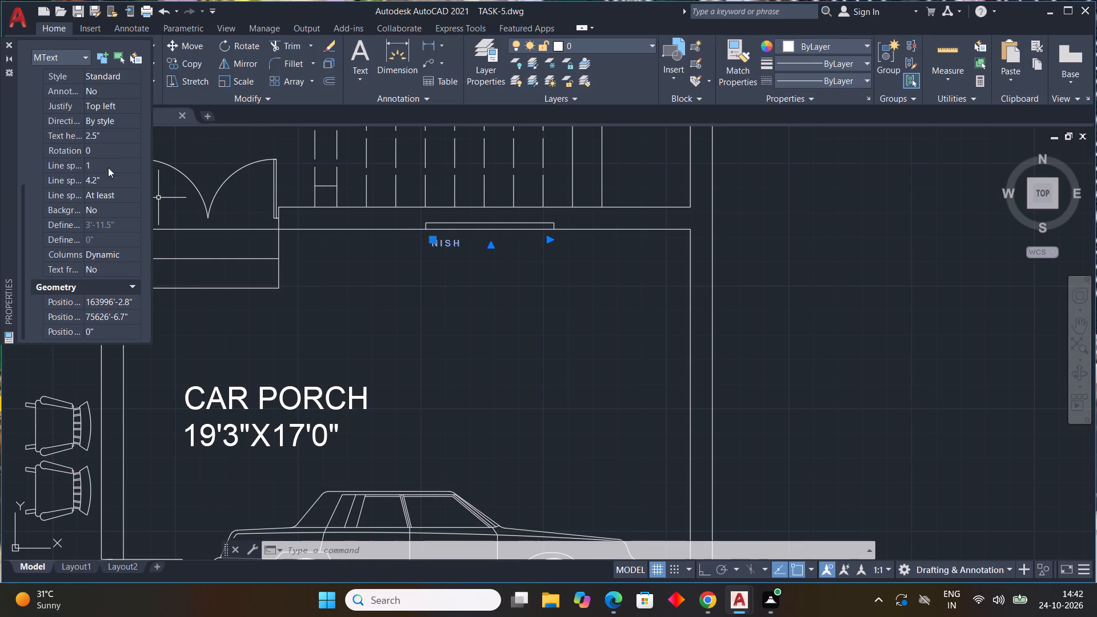
{"action": "left_click", "coordinate": [111, 139]}
{"action": "left_click_drag", "start_coordinate": [111, 134], "coordinate": [3, 119]}
{"action": "key", "text": "9"}
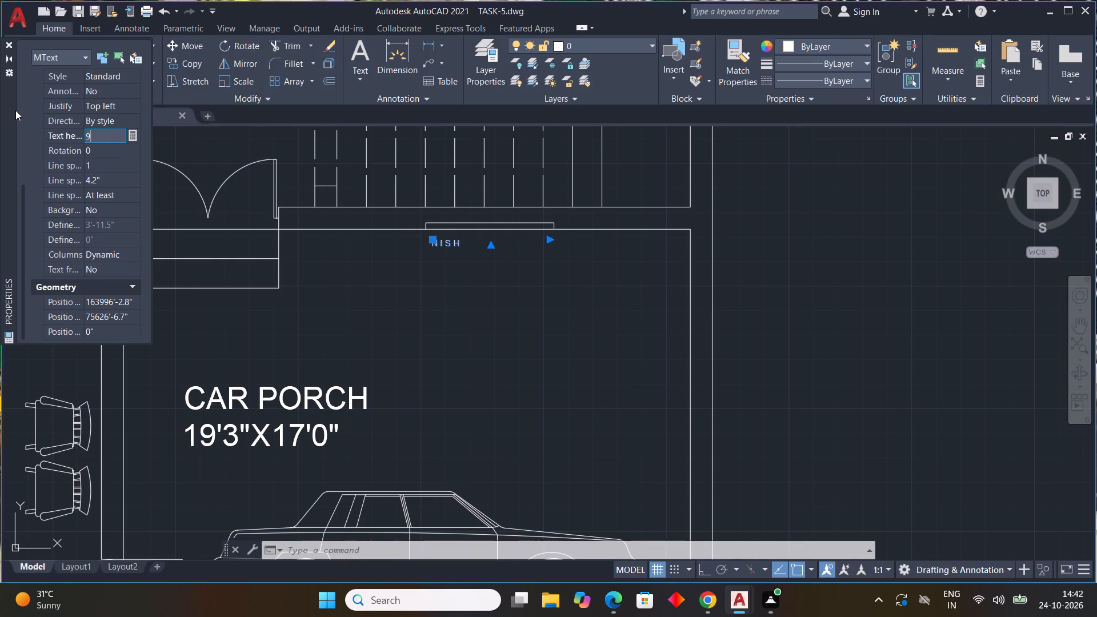
{"action": "key", "text": "shift+quotedbl"}
{"action": "key", "text": "Return"}
{"action": "key", "text": "Escape"}
{"action": "key", "text": "Escape"}
{"action": "key", "text": "Escape"}
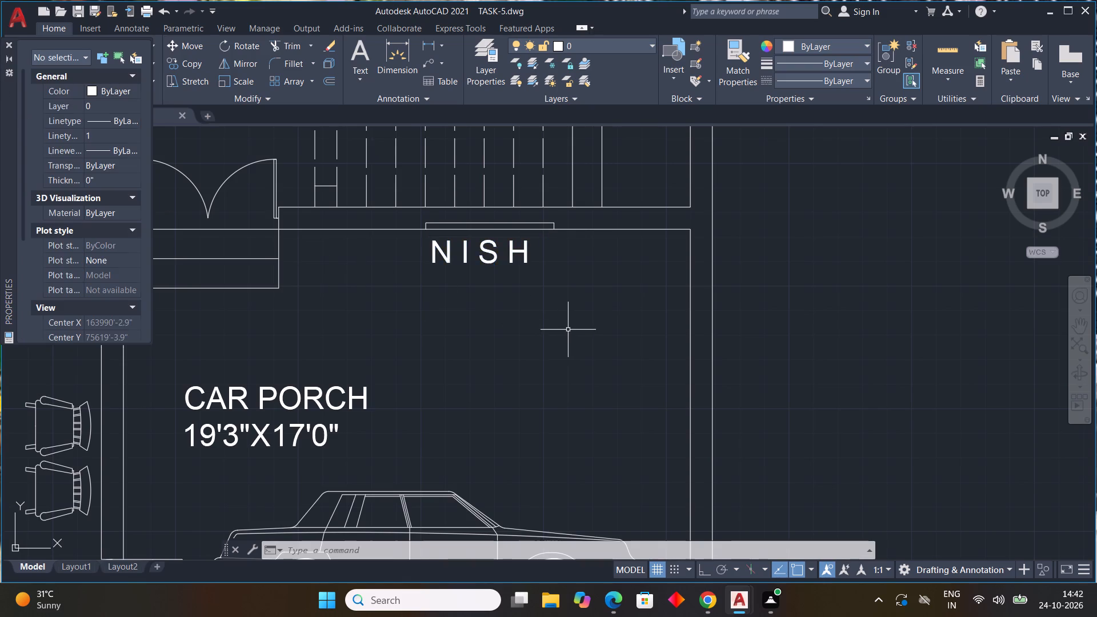
Copy the N I S H label to just above the front boundary line below the car porch, beside the planter strip.
{"action": "scroll", "coordinate": [570, 330], "scroll_direction": "down", "scroll_amount": 3}
{"action": "middle_click_drag", "start_coordinate": [571, 359], "coordinate": [492, 296]}
{"action": "scroll", "coordinate": [492, 295], "scroll_direction": "down", "scroll_amount": 1}
{"action": "middle_click_drag", "start_coordinate": [509, 367], "coordinate": [511, 344]}
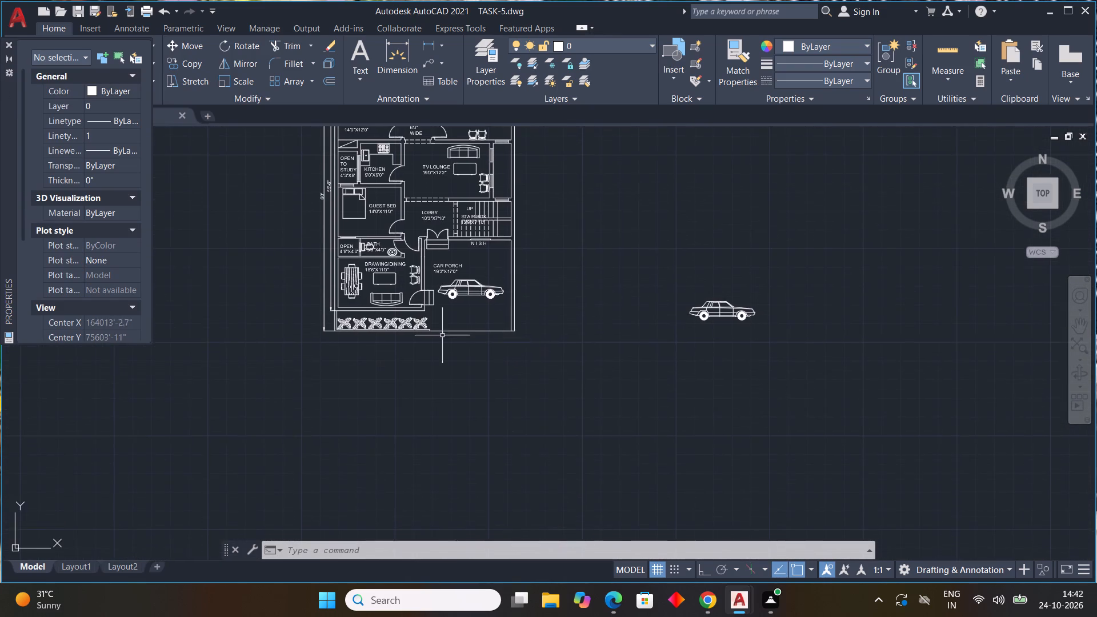
{"action": "scroll", "coordinate": [438, 330], "scroll_direction": "up", "scroll_amount": 4}
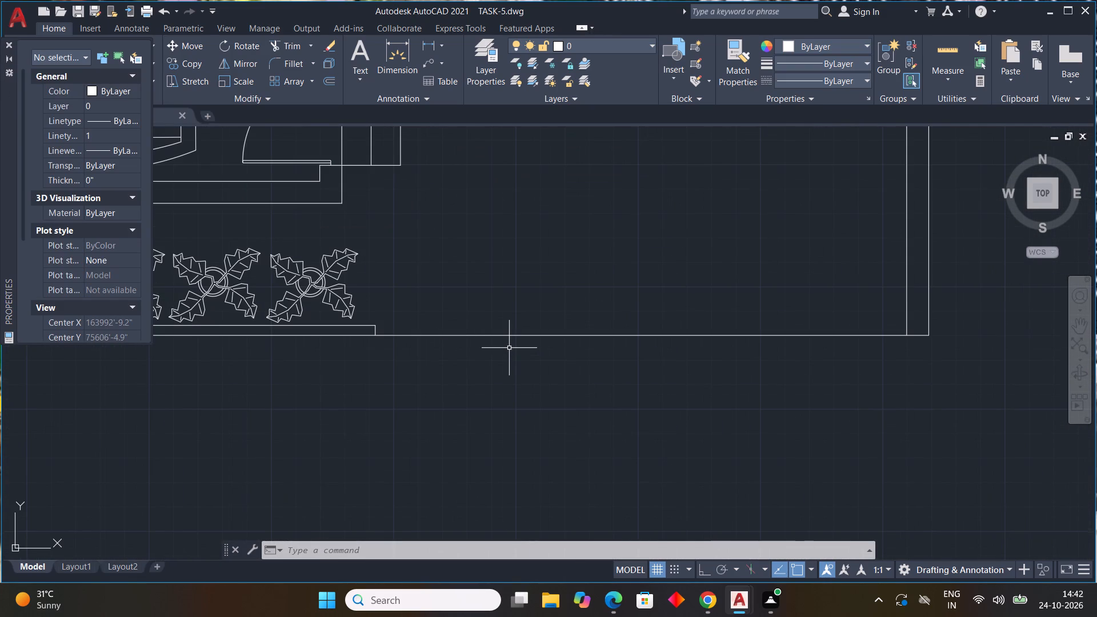
{"action": "scroll", "coordinate": [504, 347], "scroll_direction": "down", "scroll_amount": 2}
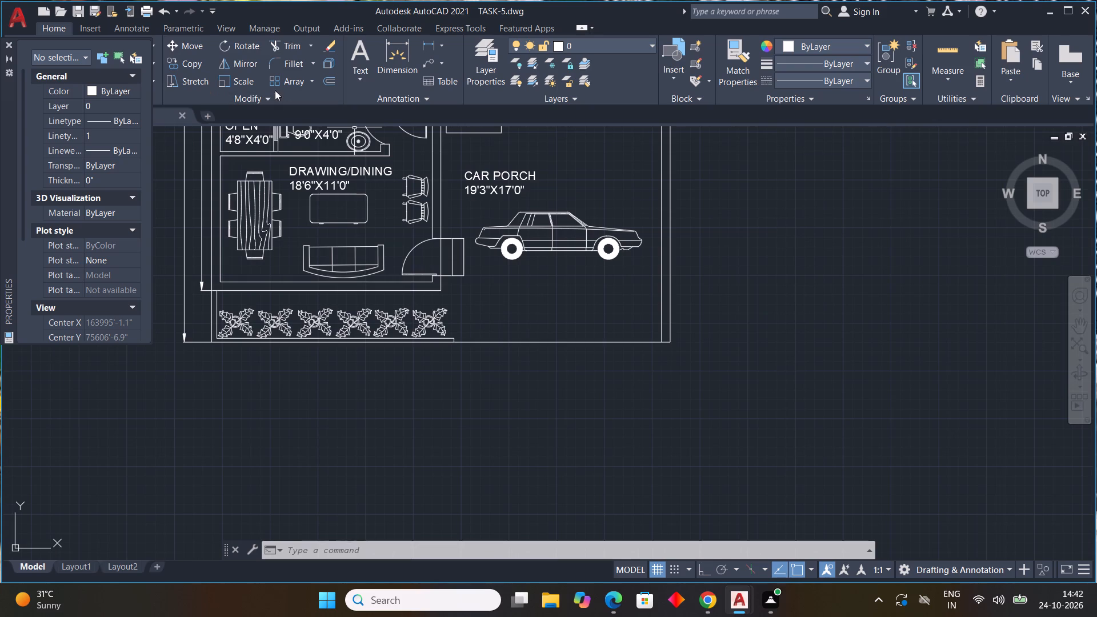
{"action": "middle_click_drag", "start_coordinate": [544, 219], "coordinate": [529, 267]}
{"action": "scroll", "coordinate": [531, 259], "scroll_direction": "down", "scroll_amount": 1}
{"action": "left_click", "coordinate": [554, 206]}
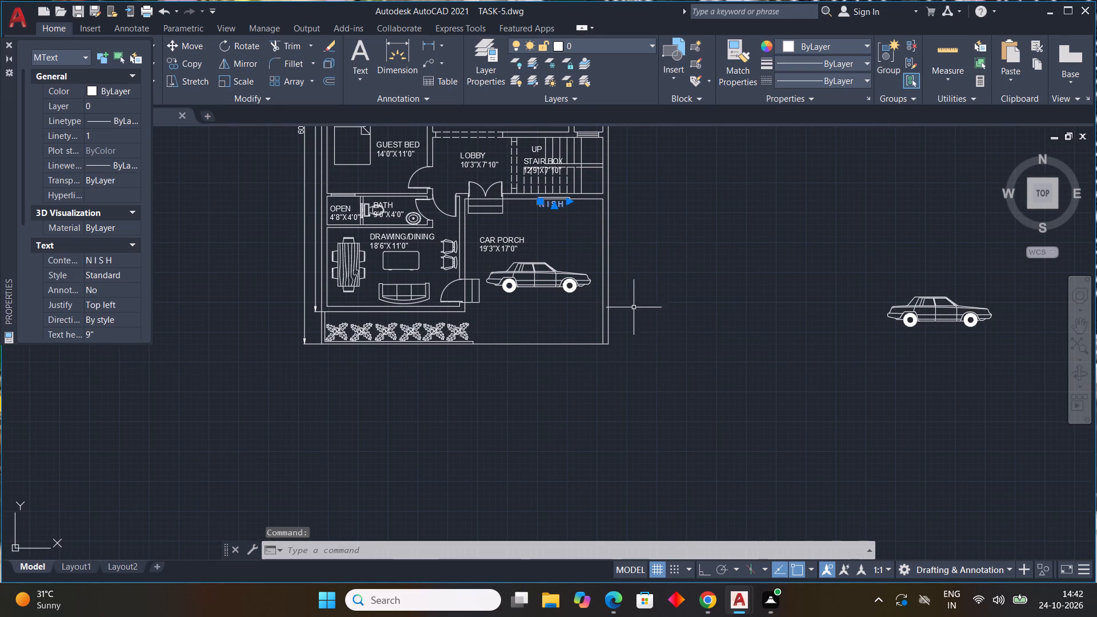
{"action": "type", "text": "CO"}
{"action": "key", "text": "space"}
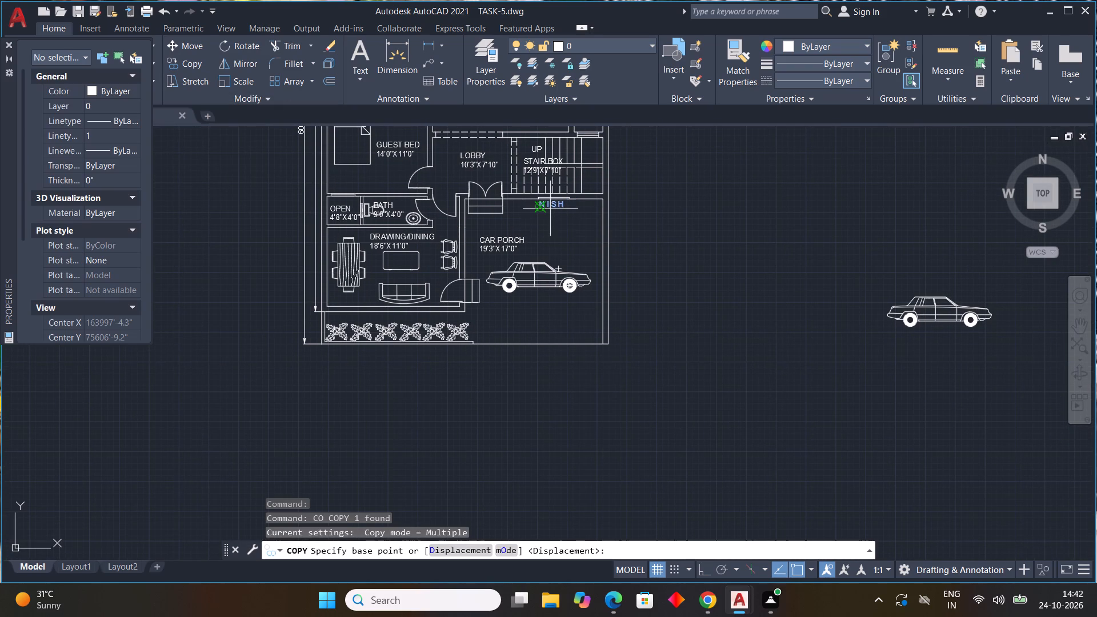
{"action": "left_click", "coordinate": [550, 209]}
{"action": "scroll", "coordinate": [502, 346], "scroll_direction": "up", "scroll_amount": 3}
{"action": "left_click", "coordinate": [475, 334]}
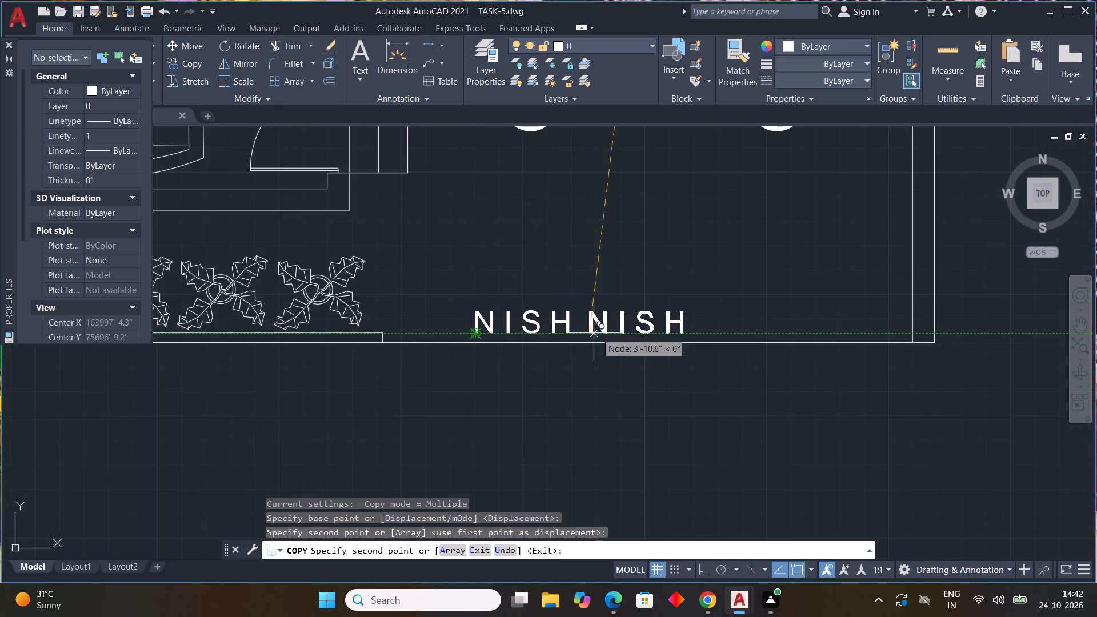
{"action": "key", "text": "Escape"}
Widen the text frame of the copied label at the front boundary and replace its text with M A I N G A T E.
{"action": "double_click", "coordinate": [555, 319]}
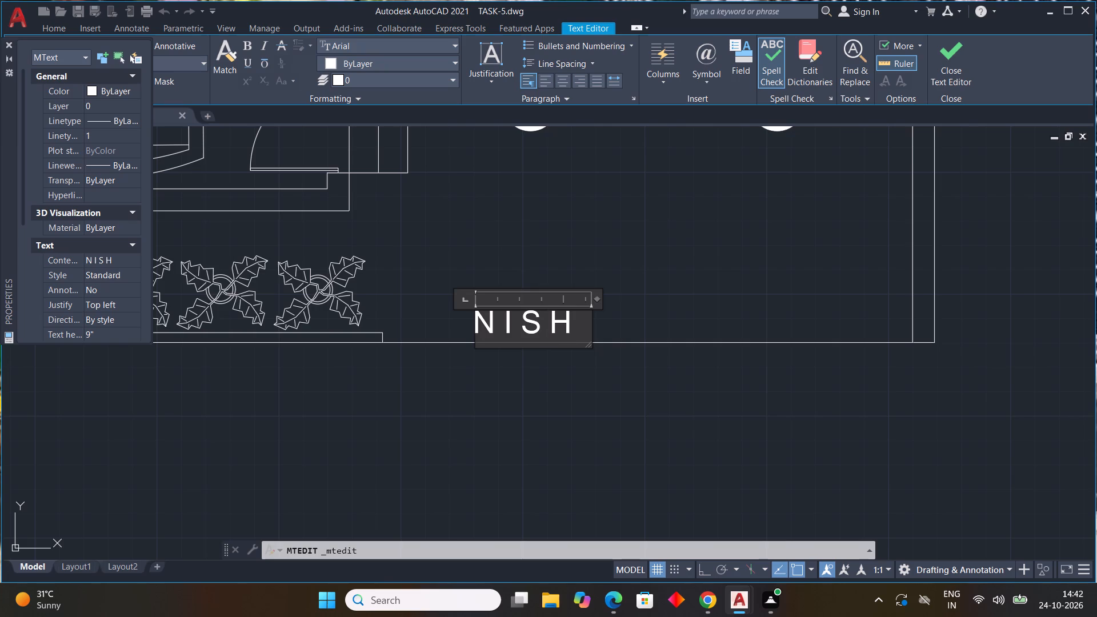
{"action": "left_click", "coordinate": [579, 324]}
{"action": "left_click_drag", "start_coordinate": [600, 301], "coordinate": [864, 270]}
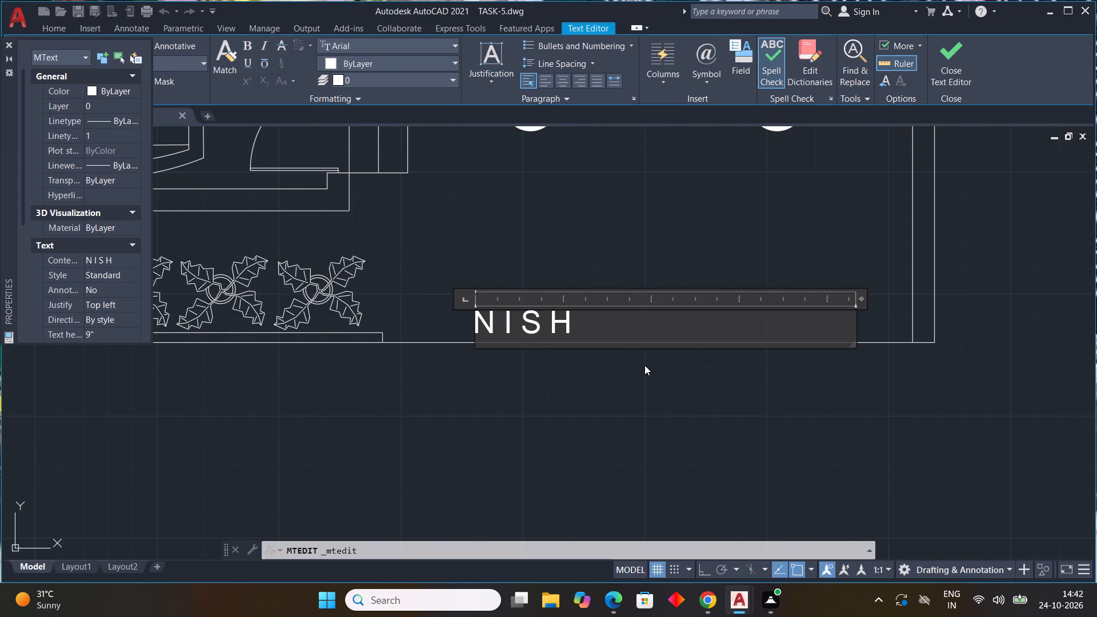
{"action": "key", "text": "BackSpace"}
{"action": "key", "text": "BackSpace"}
{"action": "key", "text": "BackSpace"}
{"action": "key", "text": "BackSpace"}
{"action": "key", "text": "BackSpace"}
{"action": "key", "text": "BackSpace"}
{"action": "key", "text": "BackSpace"}
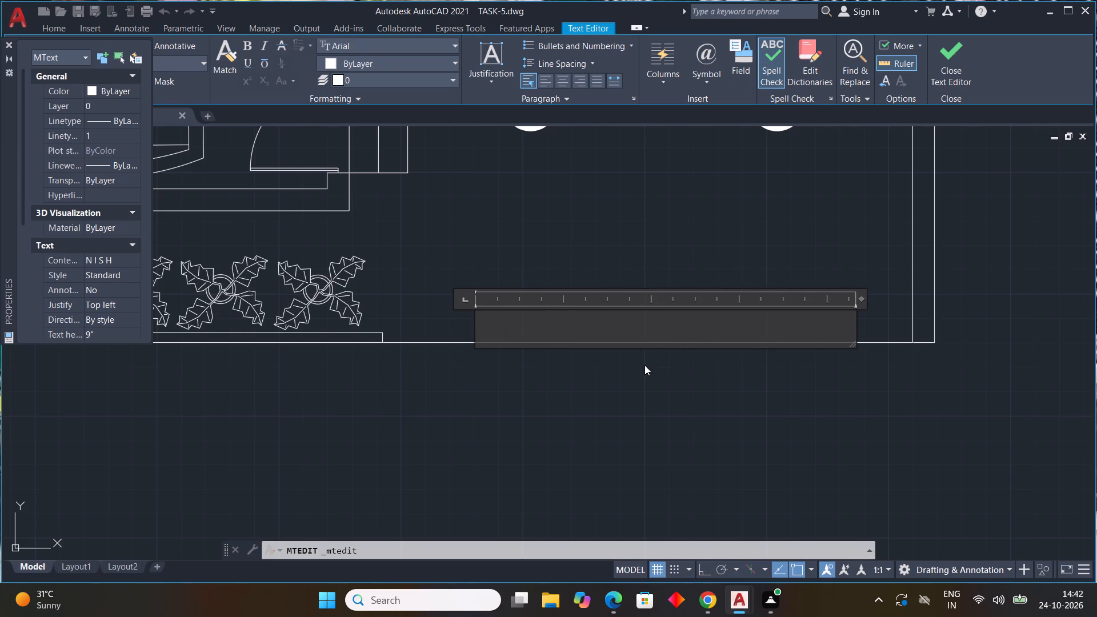
{"action": "type", "text": "M"}
{"action": "key", "text": "space"}
{"action": "type", "text": "A I"}
{"action": "key", "text": "space"}
{"action": "type", "text": "N"}
{"action": "key", "text": "space"}
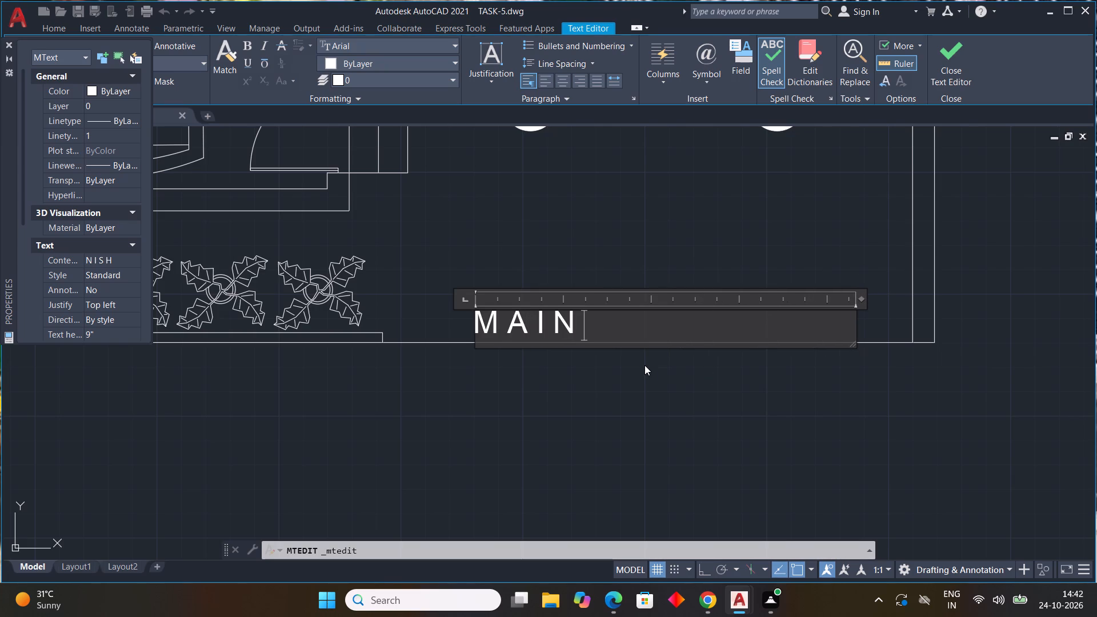
{"action": "key", "text": "g"}
{"action": "key", "text": "space"}
{"action": "type", "text": "A"}
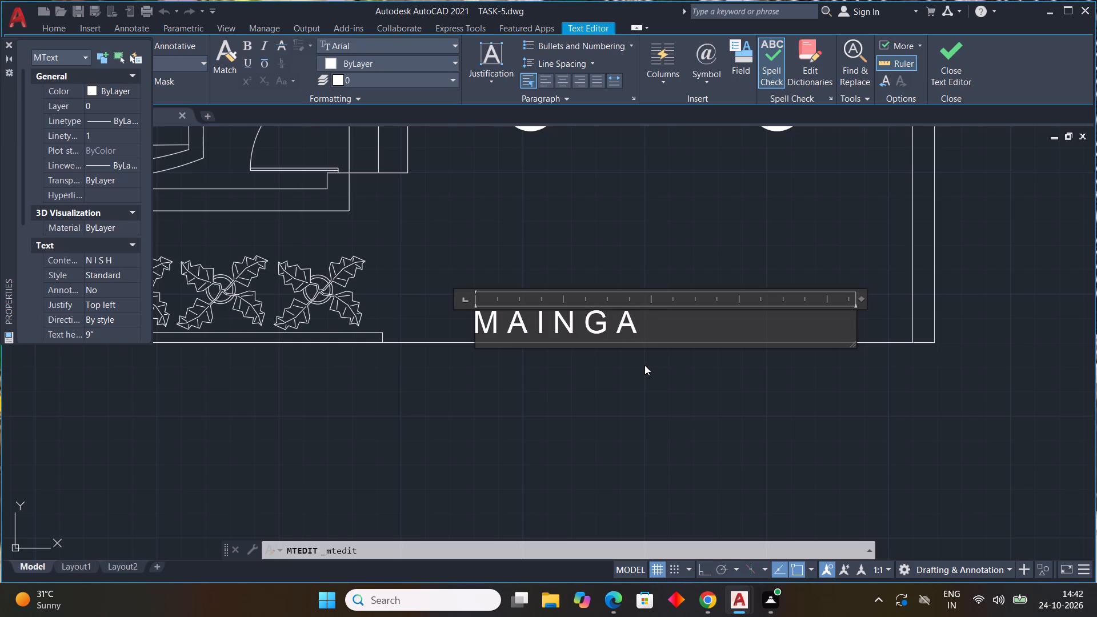
{"action": "key", "text": "space"}
{"action": "type", "text": "T"}
{"action": "key", "text": "space"}
{"action": "key", "text": "e"}
{"action": "left_click", "coordinate": [646, 385]}
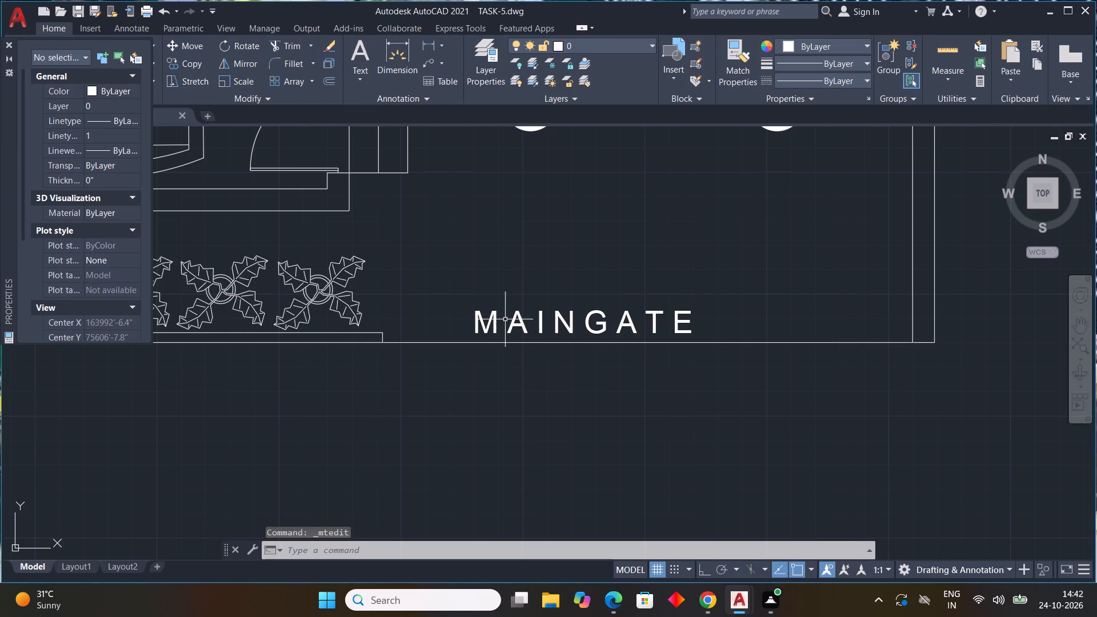
Insert an extra space between the words MAIN and GATE in the front boundary label.
{"action": "double_click", "coordinate": [570, 328]}
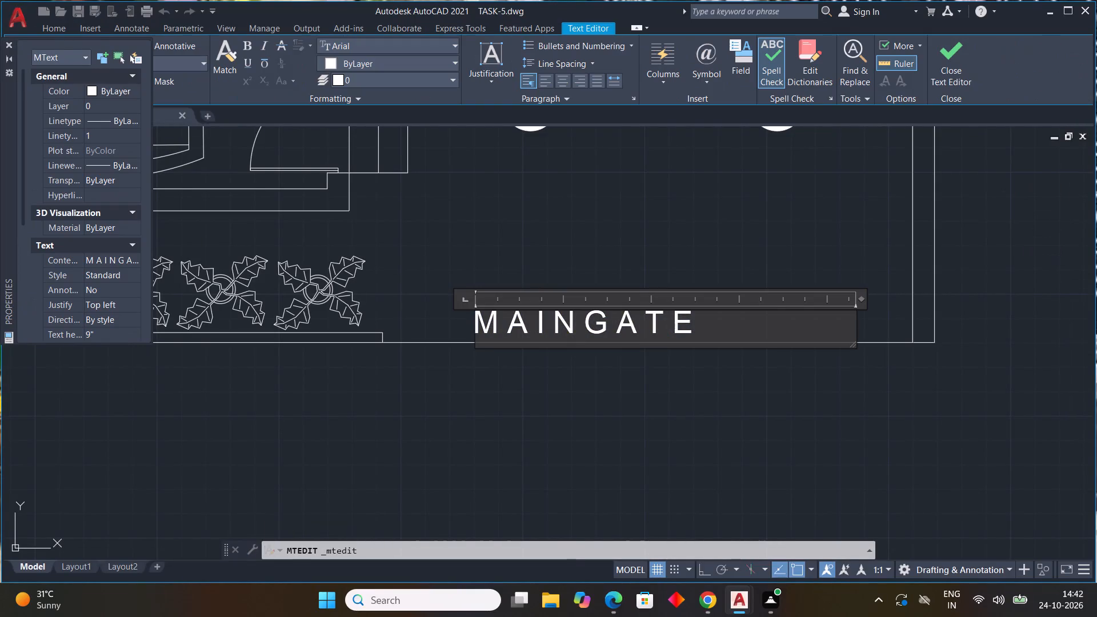
{"action": "key", "text": "space"}
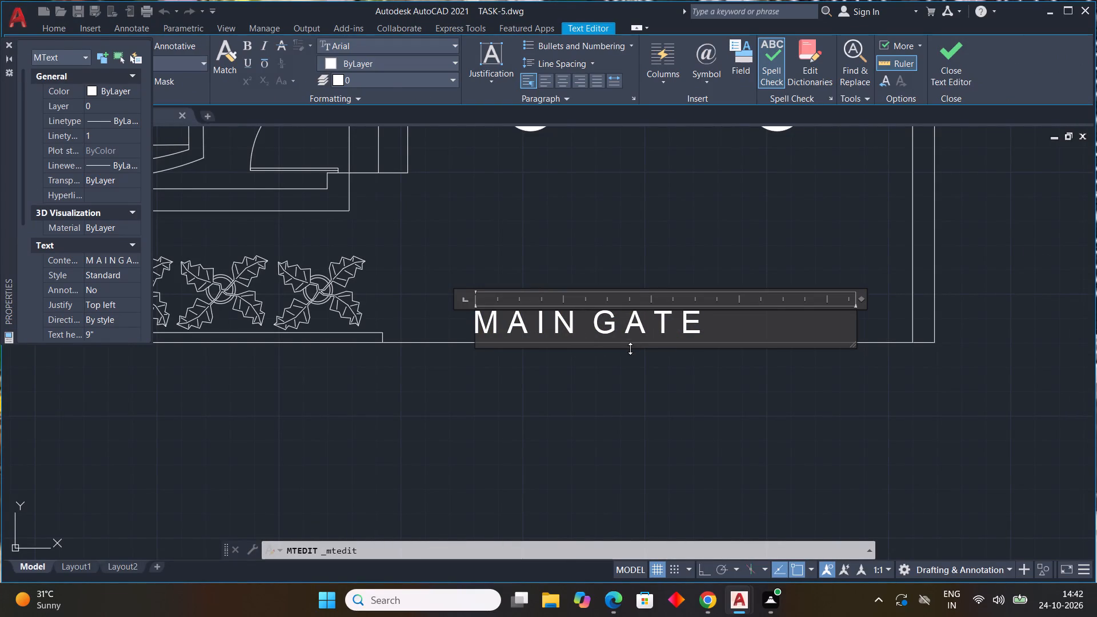
{"action": "left_click", "coordinate": [624, 385]}
{"action": "scroll", "coordinate": [824, 389], "scroll_direction": "down", "scroll_amount": 3}
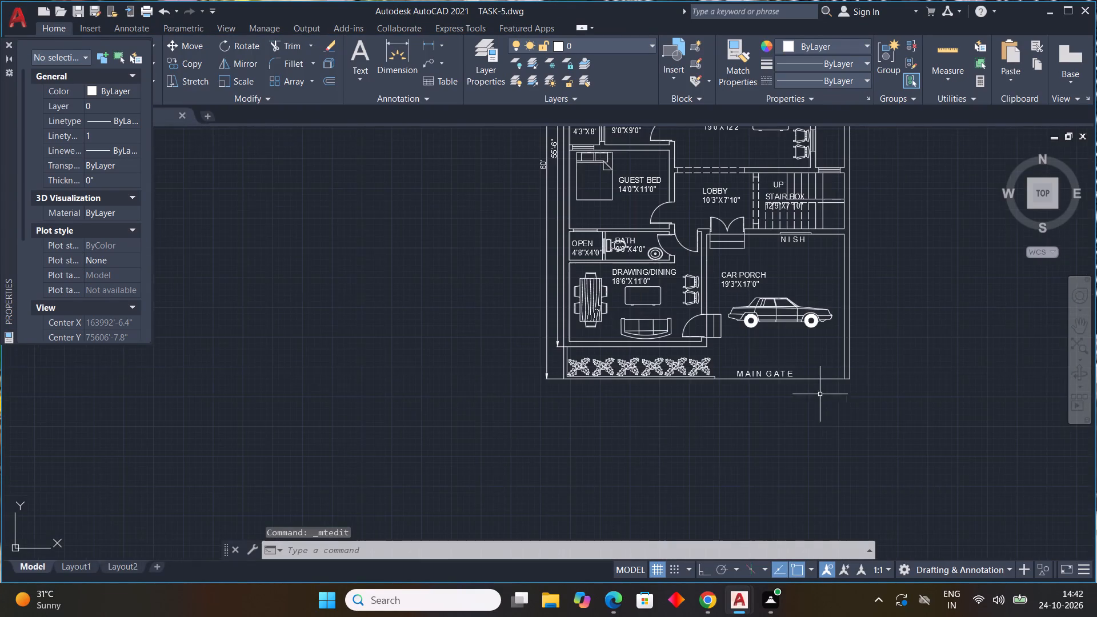
{"action": "middle_click_drag", "start_coordinate": [840, 415], "coordinate": [761, 368]}
{"action": "key", "text": "Escape"}
{"action": "key", "text": "Escape"}
{"action": "key", "text": "Escape"}
{"action": "key", "text": "Escape"}
Delete the spare car block lying outside the floor plan.
{"action": "scroll", "coordinate": [761, 370], "scroll_direction": "down", "scroll_amount": 3}
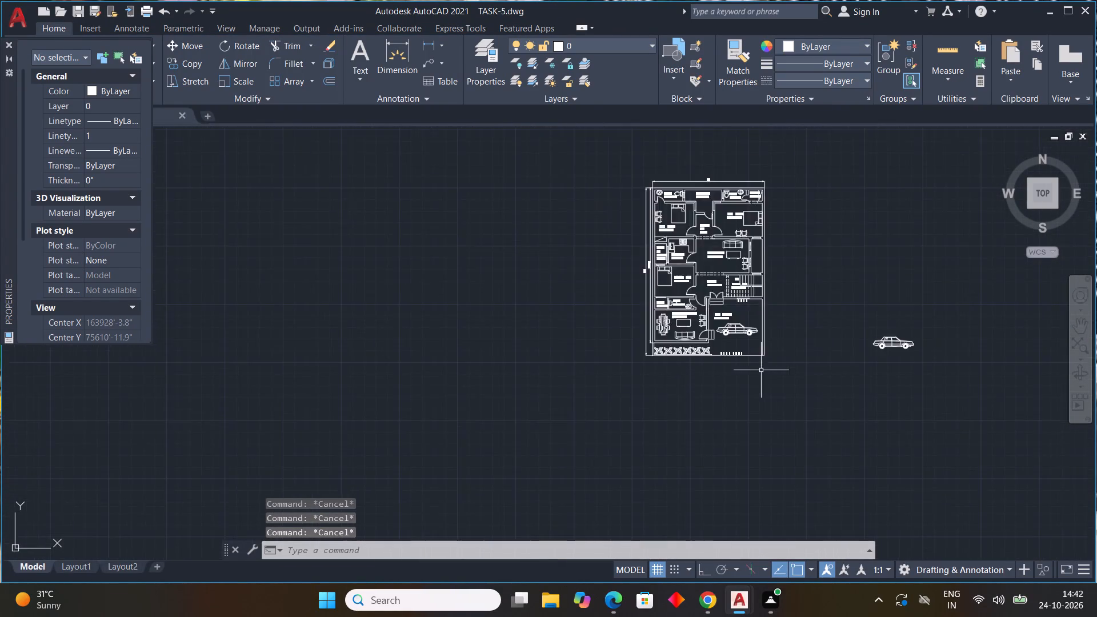
{"action": "middle_click_drag", "start_coordinate": [768, 388], "coordinate": [702, 387]}
{"action": "middle_click", "coordinate": [702, 384]}
{"action": "left_click_drag", "start_coordinate": [808, 320], "coordinate": [780, 356]}
{"action": "left_click", "coordinate": [763, 387]}
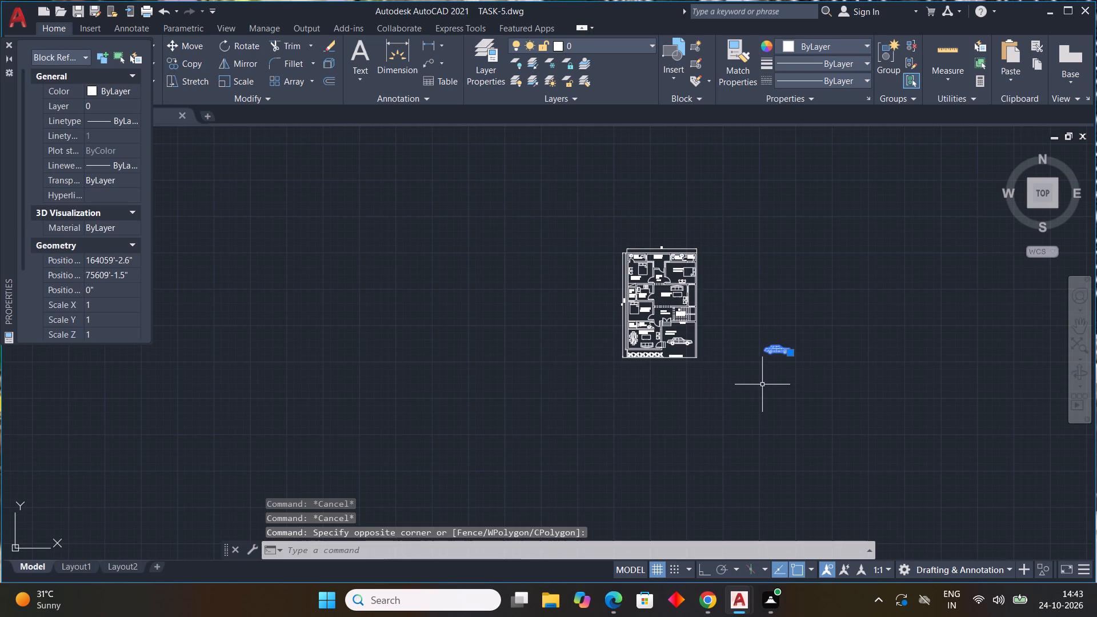
{"action": "key", "text": "Delete"}
Start a Hatch with the SOLID pattern and color 0,0,0, and fill the plan's outer walls.
{"action": "scroll", "coordinate": [706, 376], "scroll_direction": "up", "scroll_amount": 1}
{"action": "middle_click_drag", "start_coordinate": [704, 372], "coordinate": [709, 322]}
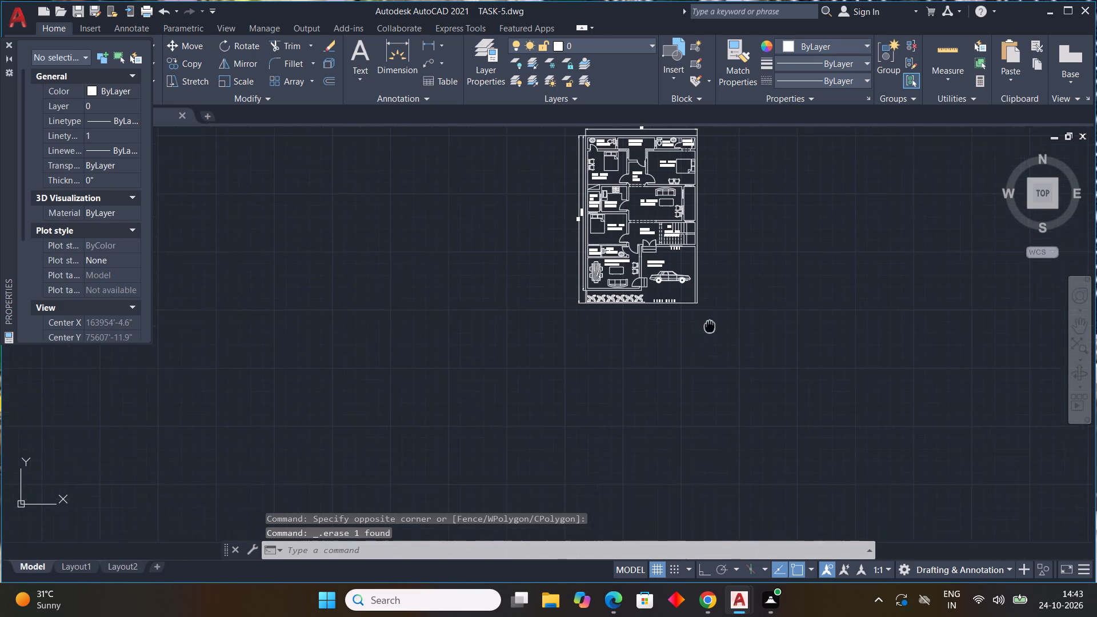
{"action": "middle_click_drag", "start_coordinate": [709, 322], "coordinate": [696, 289]}
{"action": "middle_click_drag", "start_coordinate": [626, 292], "coordinate": [591, 399]}
{"action": "scroll", "coordinate": [601, 212], "scroll_direction": "up", "scroll_amount": 3}
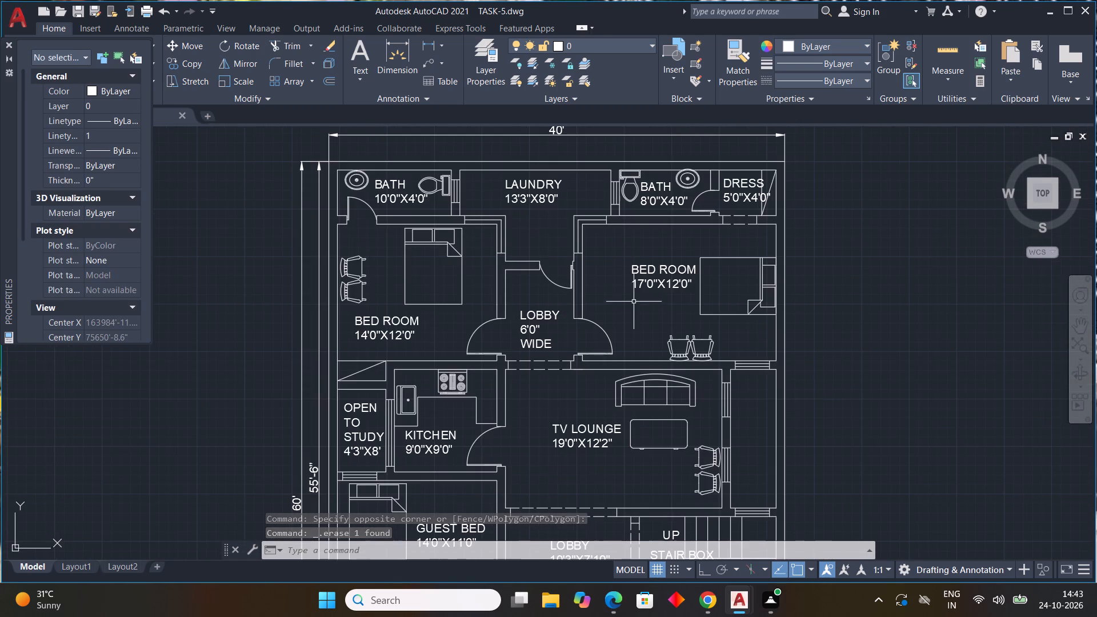
{"action": "type", "text": "H"}
{"action": "key", "text": "space"}
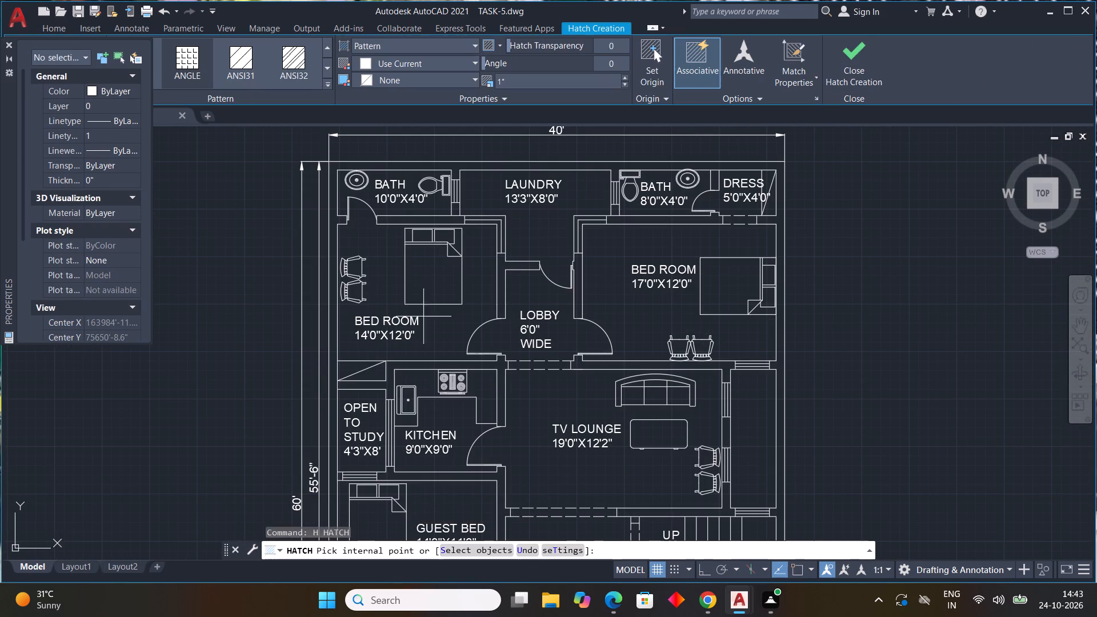
{"action": "left_click", "coordinate": [327, 87]}
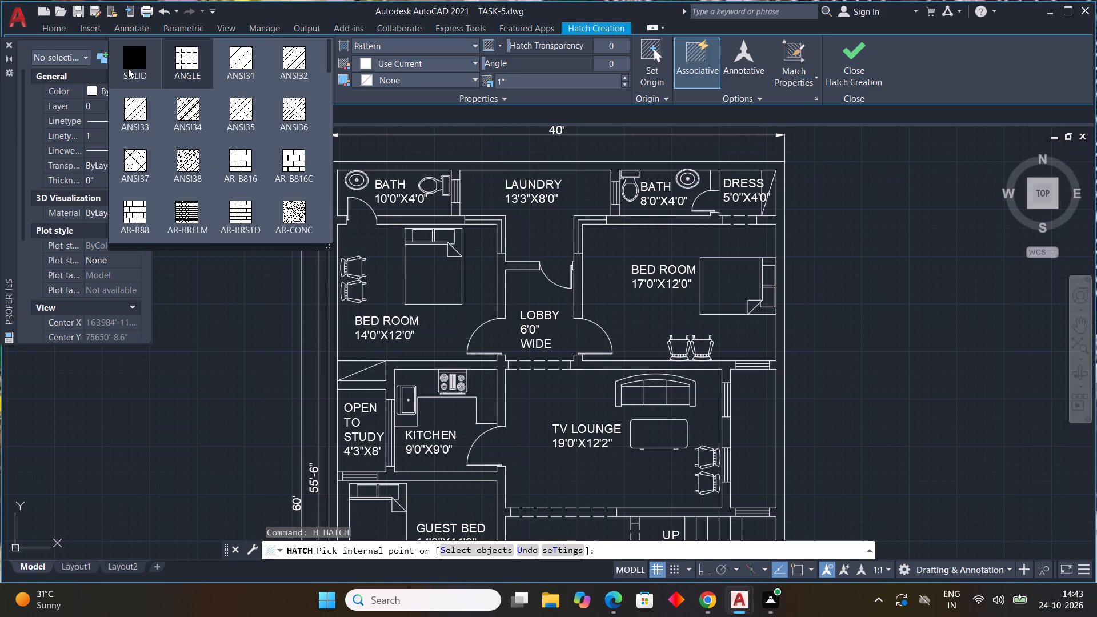
{"action": "left_click", "coordinate": [130, 70]}
{"action": "left_click", "coordinate": [414, 69]}
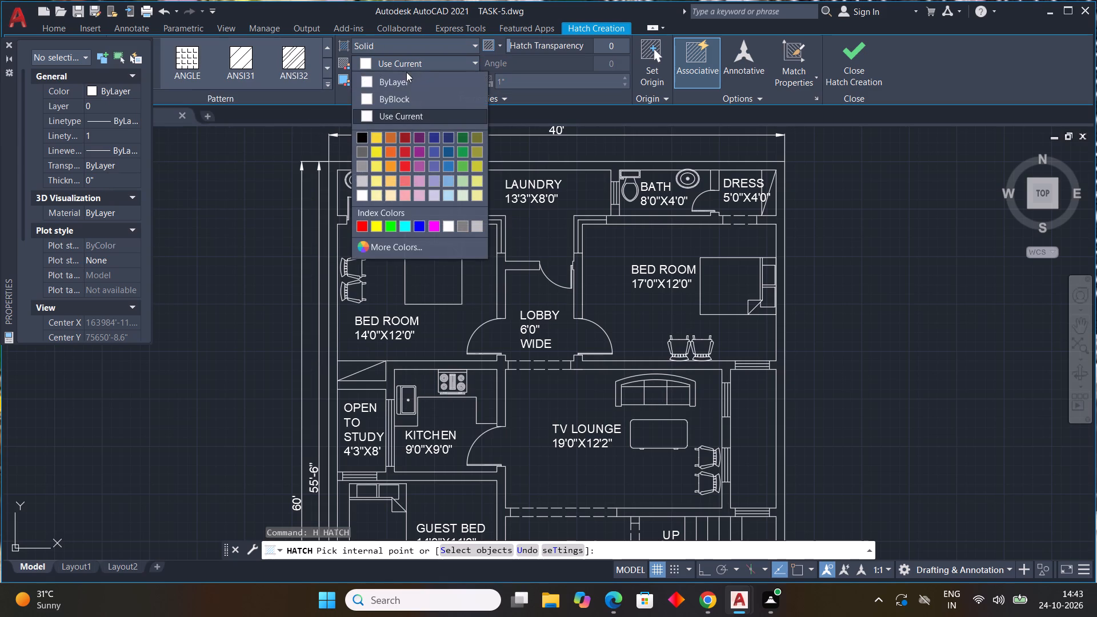
{"action": "left_click", "coordinate": [362, 131]}
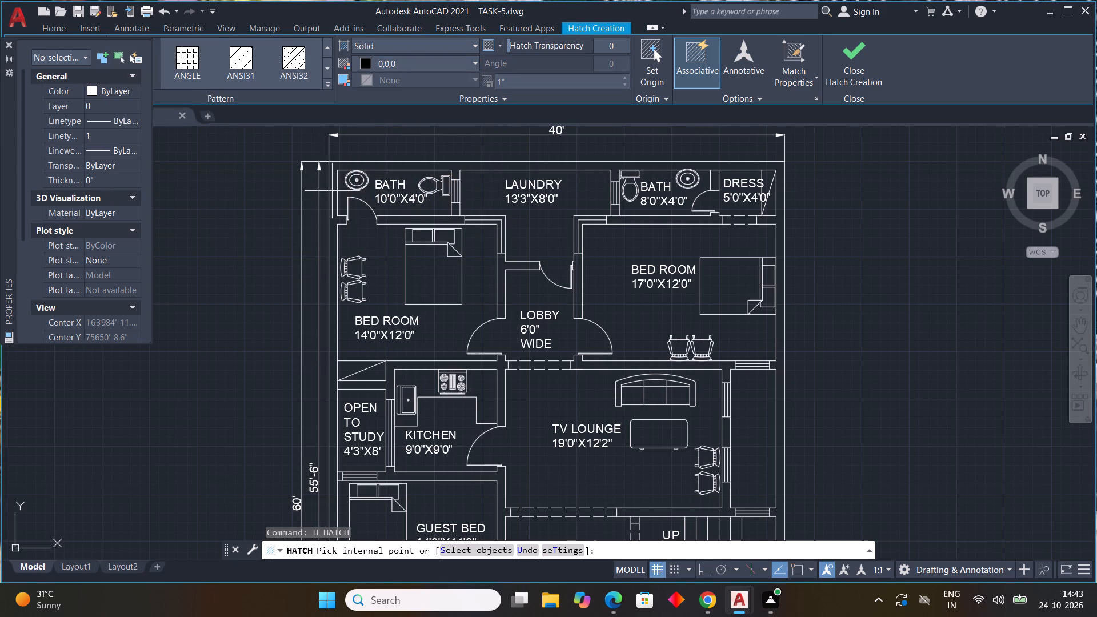
{"action": "left_click", "coordinate": [332, 192]}
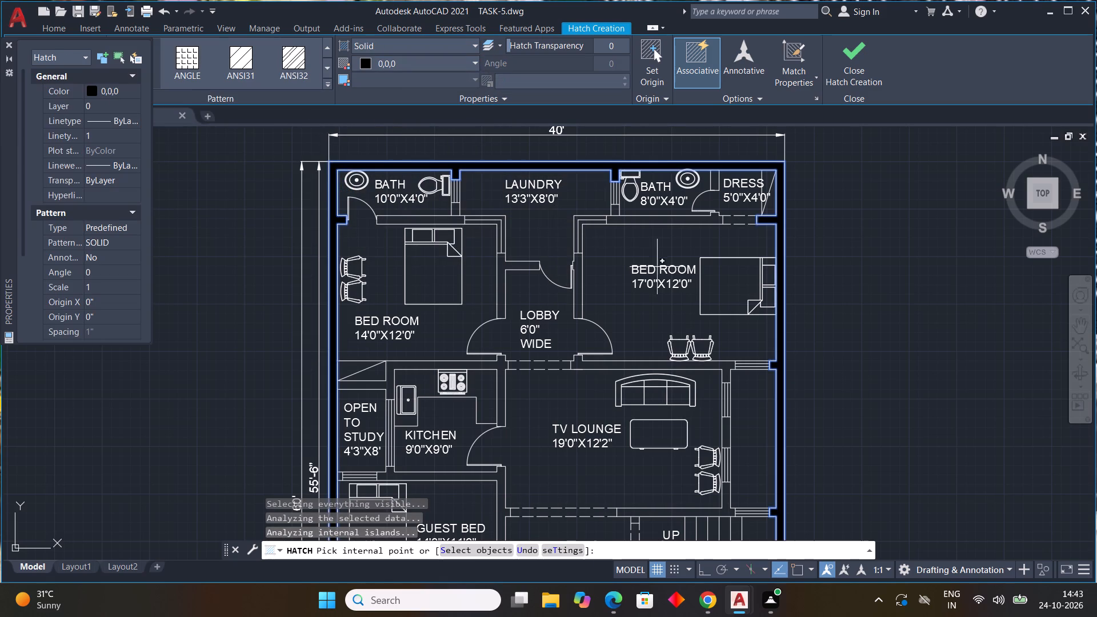
Fill the wall segments around the two baths, the dress and the 6'0" wide lobby with the solid black hatch.
{"action": "scroll", "coordinate": [455, 209], "scroll_direction": "up", "scroll_amount": 2}
{"action": "left_click", "coordinate": [458, 207]}
{"action": "left_click", "coordinate": [437, 230]}
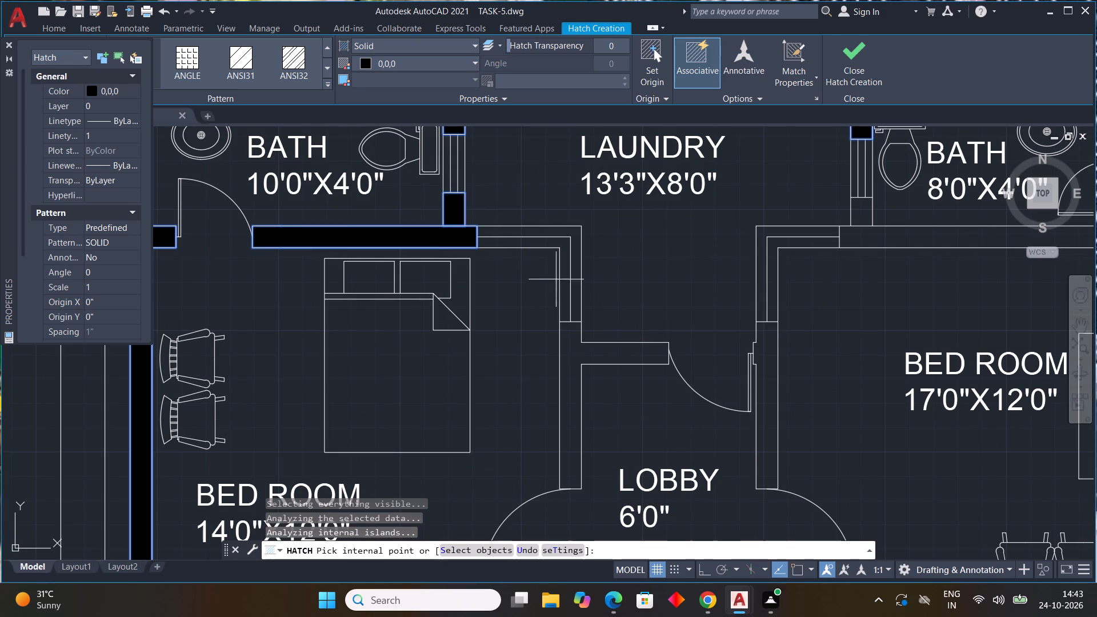
{"action": "left_click", "coordinate": [578, 346]}
{"action": "left_click", "coordinate": [772, 368]}
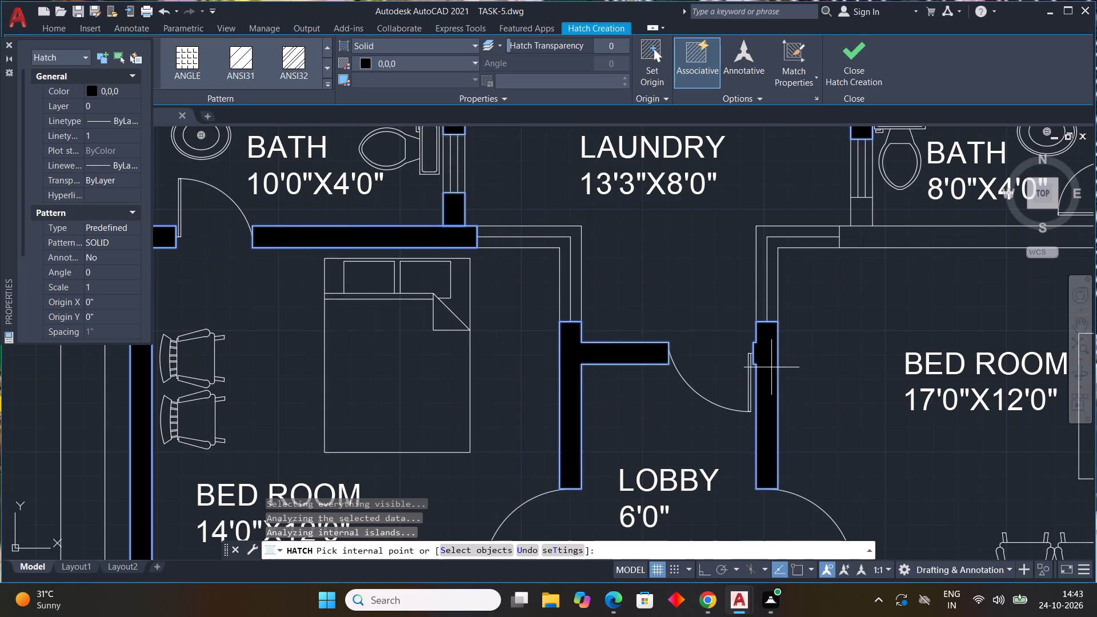
{"action": "scroll", "coordinate": [768, 358], "scroll_direction": "down", "scroll_amount": 2}
{"action": "left_click", "coordinate": [833, 309]}
{"action": "scroll", "coordinate": [893, 305], "scroll_direction": "up", "scroll_amount": 1}
{"action": "middle_click_drag", "start_coordinate": [893, 305], "coordinate": [686, 306]}
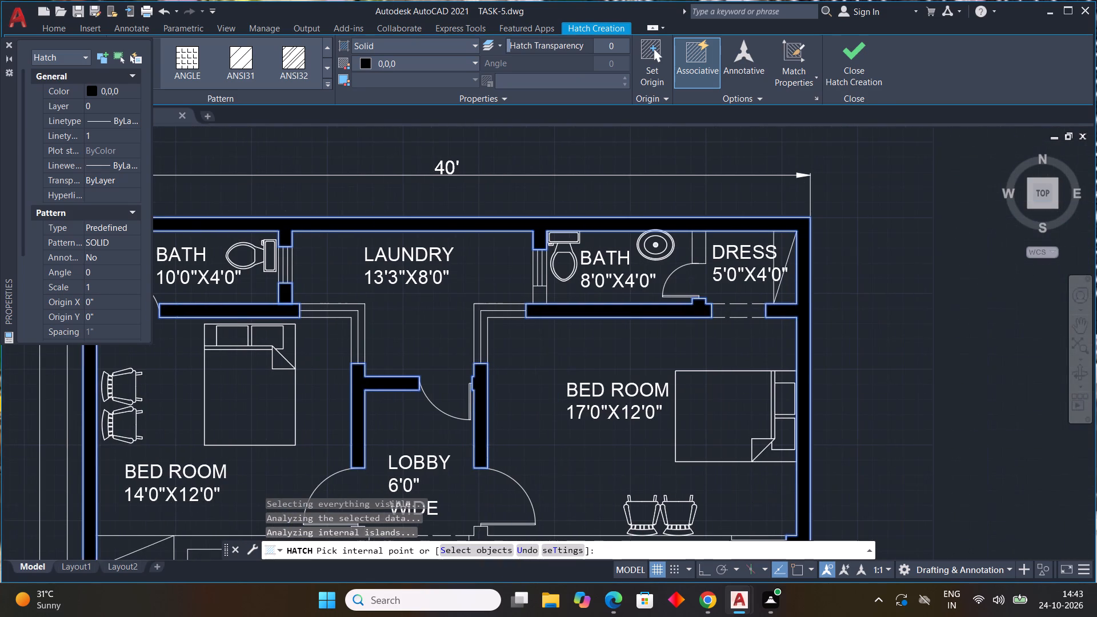
{"action": "left_click", "coordinate": [698, 246]}
Fill the walls along the kitchen's upper side and around the TV lounge with the solid black hatch.
{"action": "scroll", "coordinate": [755, 349], "scroll_direction": "down", "scroll_amount": 2}
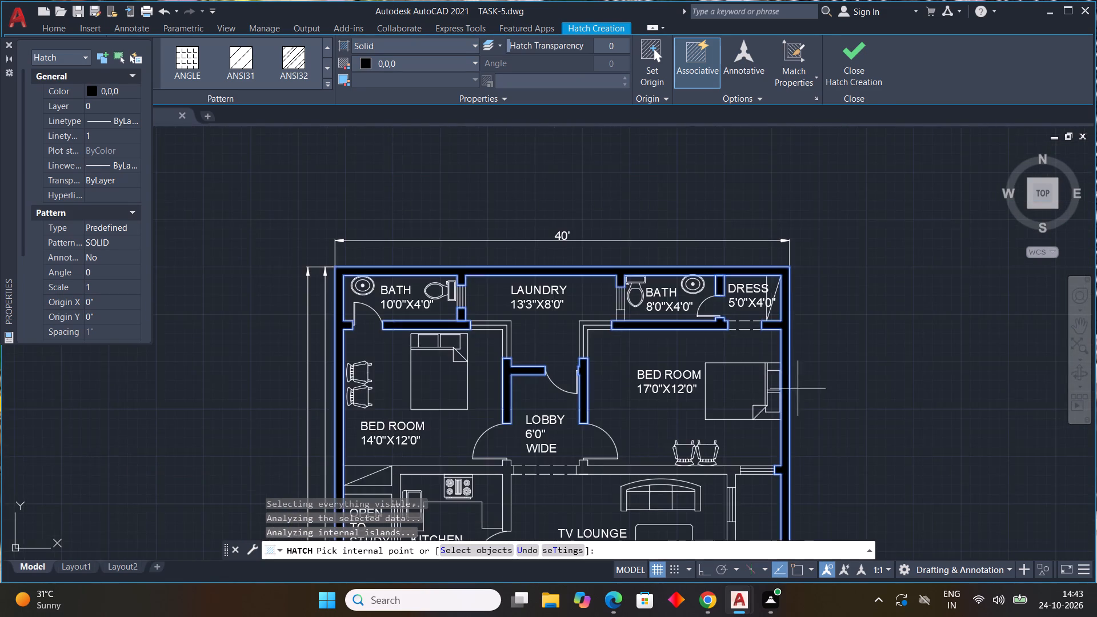
{"action": "scroll", "coordinate": [800, 390], "scroll_direction": "down", "scroll_amount": 2}
{"action": "middle_click_drag", "start_coordinate": [834, 420], "coordinate": [772, 316]}
{"action": "scroll", "coordinate": [640, 316], "scroll_direction": "up", "scroll_amount": 1}
{"action": "scroll", "coordinate": [579, 318], "scroll_direction": "up", "scroll_amount": 3}
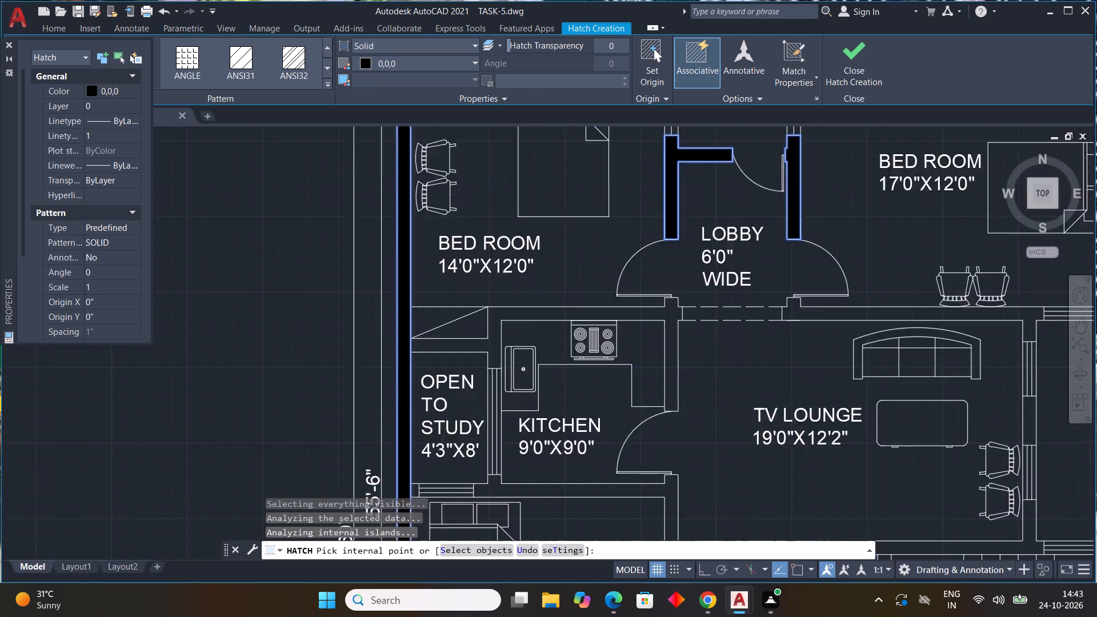
{"action": "left_click", "coordinate": [564, 318]}
{"action": "scroll", "coordinate": [768, 324], "scroll_direction": "down", "scroll_amount": 2}
{"action": "middle_click_drag", "start_coordinate": [766, 324], "coordinate": [638, 321]}
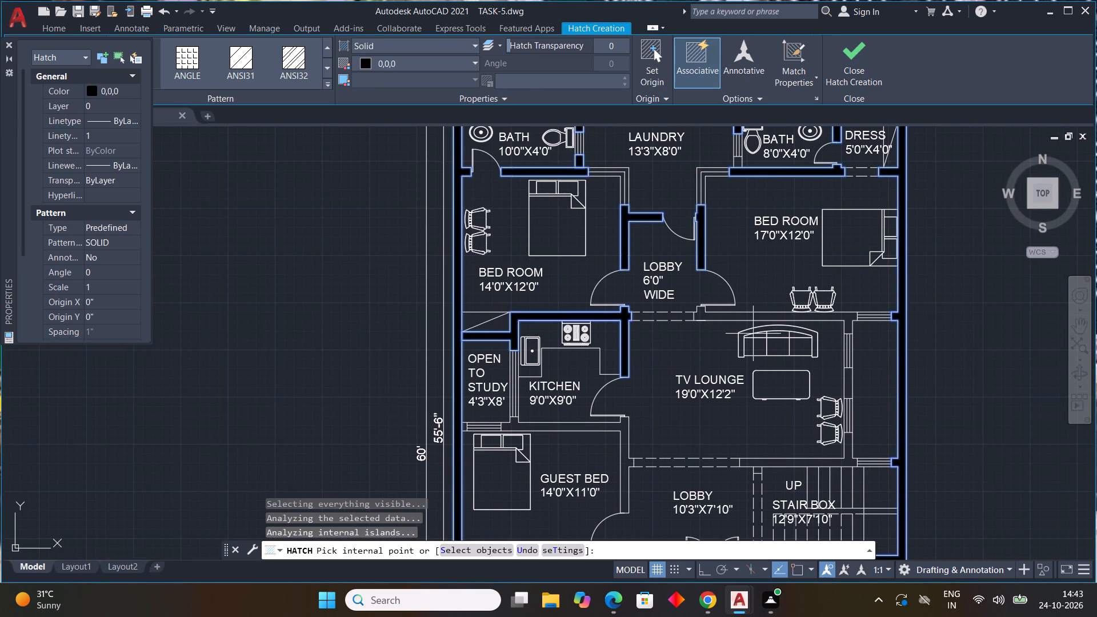
{"action": "left_click", "coordinate": [757, 317]}
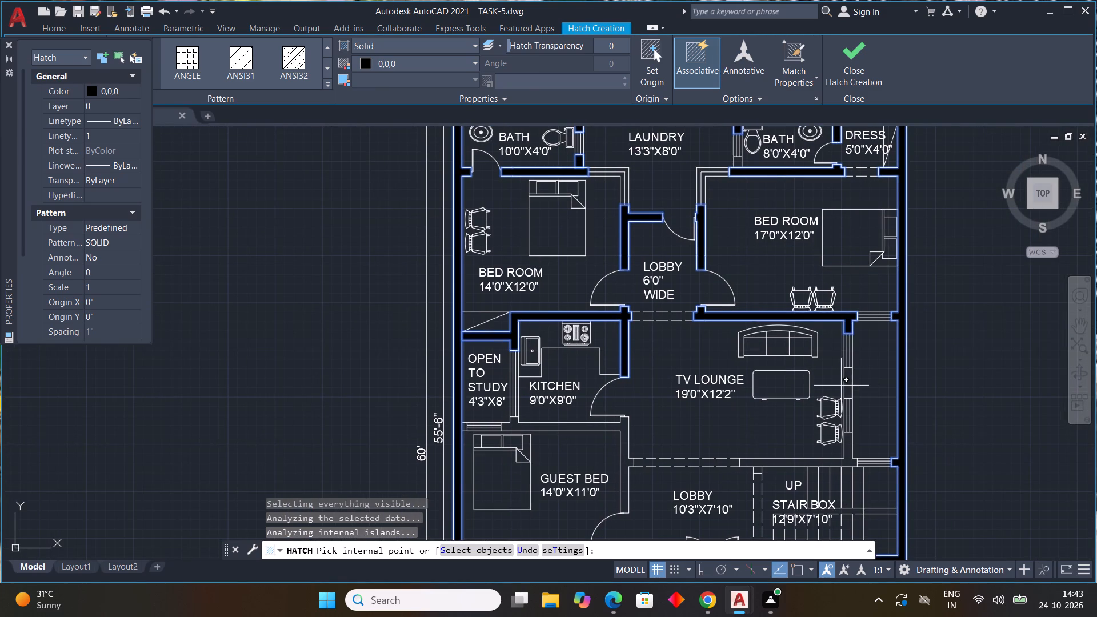
{"action": "left_click", "coordinate": [847, 386]}
{"action": "middle_click_drag", "start_coordinate": [840, 401], "coordinate": [760, 289]}
{"action": "scroll", "coordinate": [783, 339], "scroll_direction": "up", "scroll_amount": 2}
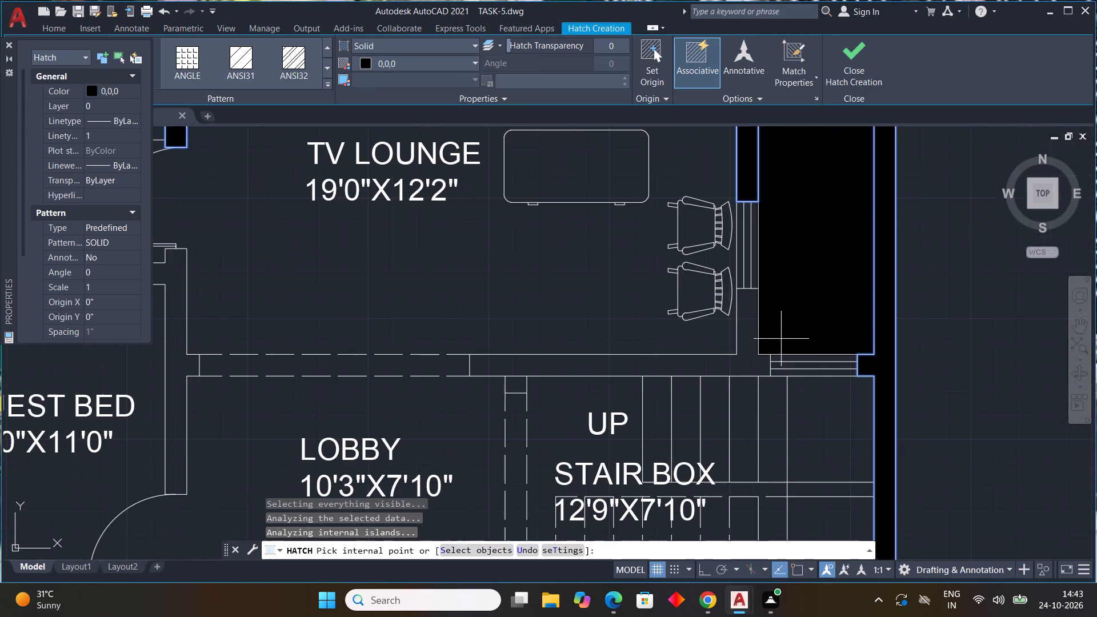
{"action": "left_click", "coordinate": [751, 352]}
Fill the walls above and below the guest bed, including the short piece beside the study window, with the solid black hatch.
{"action": "scroll", "coordinate": [776, 376], "scroll_direction": "down", "scroll_amount": 4}
{"action": "scroll", "coordinate": [687, 374], "scroll_direction": "up", "scroll_amount": 3}
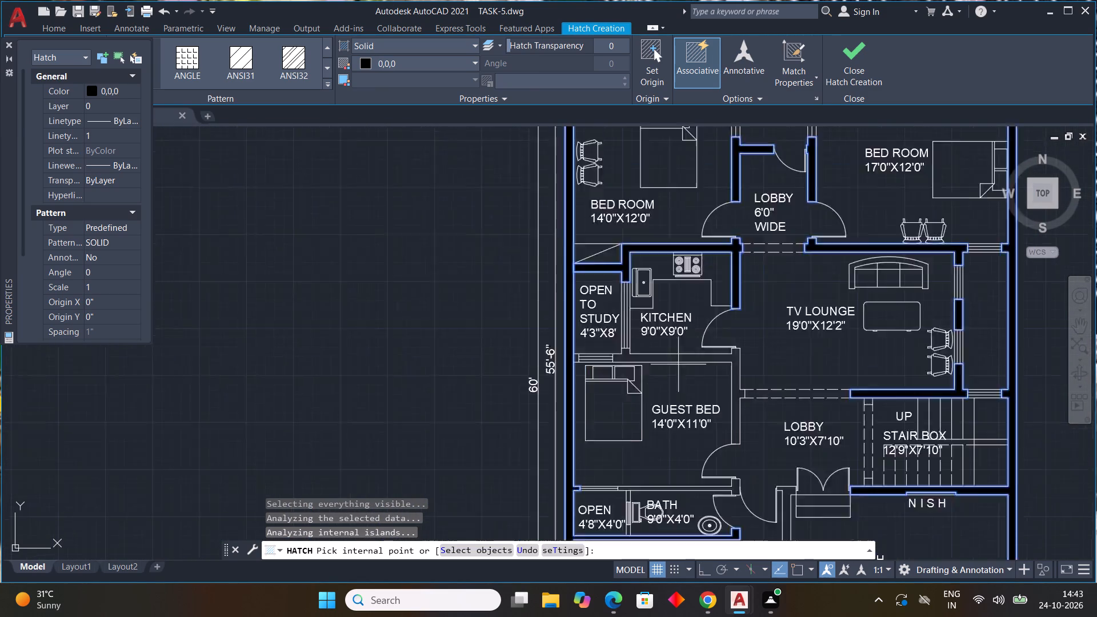
{"action": "left_click", "coordinate": [636, 351]}
{"action": "scroll", "coordinate": [509, 355], "scroll_direction": "up", "scroll_amount": 3}
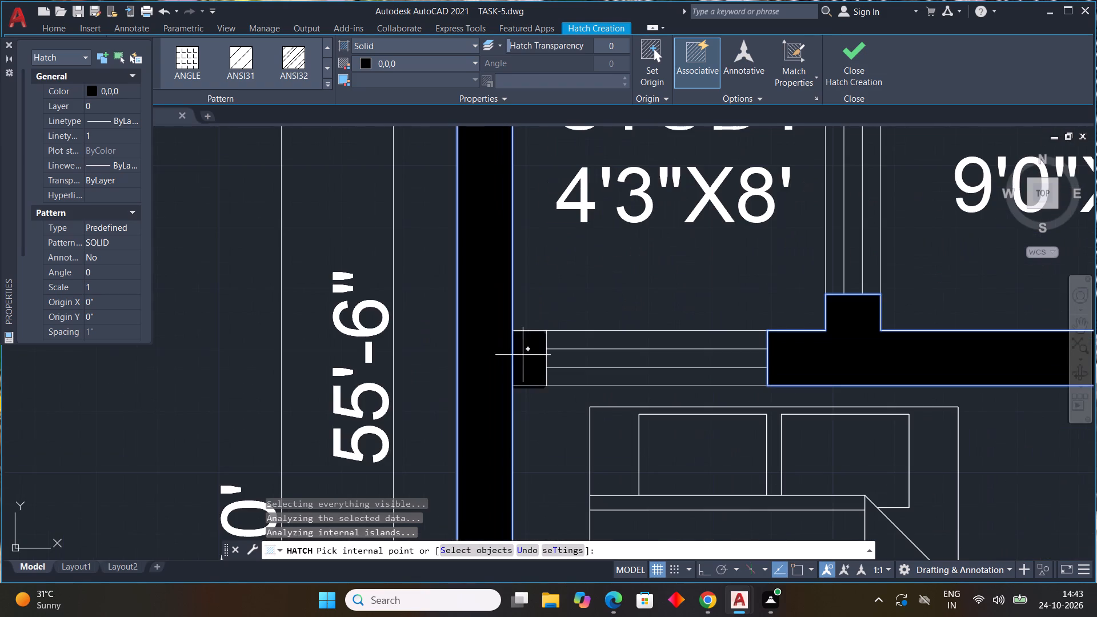
{"action": "left_click", "coordinate": [523, 355]}
{"action": "scroll", "coordinate": [561, 368], "scroll_direction": "down", "scroll_amount": 4}
{"action": "scroll", "coordinate": [659, 376], "scroll_direction": "down", "scroll_amount": 2}
{"action": "middle_click_drag", "start_coordinate": [689, 426], "coordinate": [672, 384]}
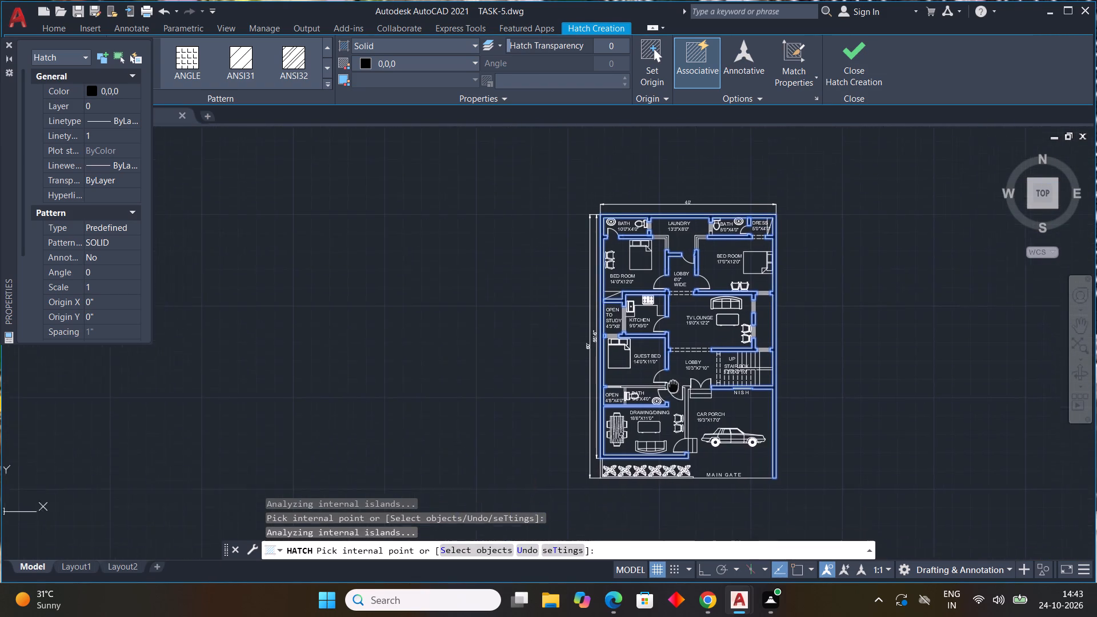
{"action": "middle_click_drag", "start_coordinate": [672, 384], "coordinate": [637, 343]}
{"action": "scroll", "coordinate": [583, 344], "scroll_direction": "up", "scroll_amount": 3}
{"action": "left_click", "coordinate": [611, 331]}
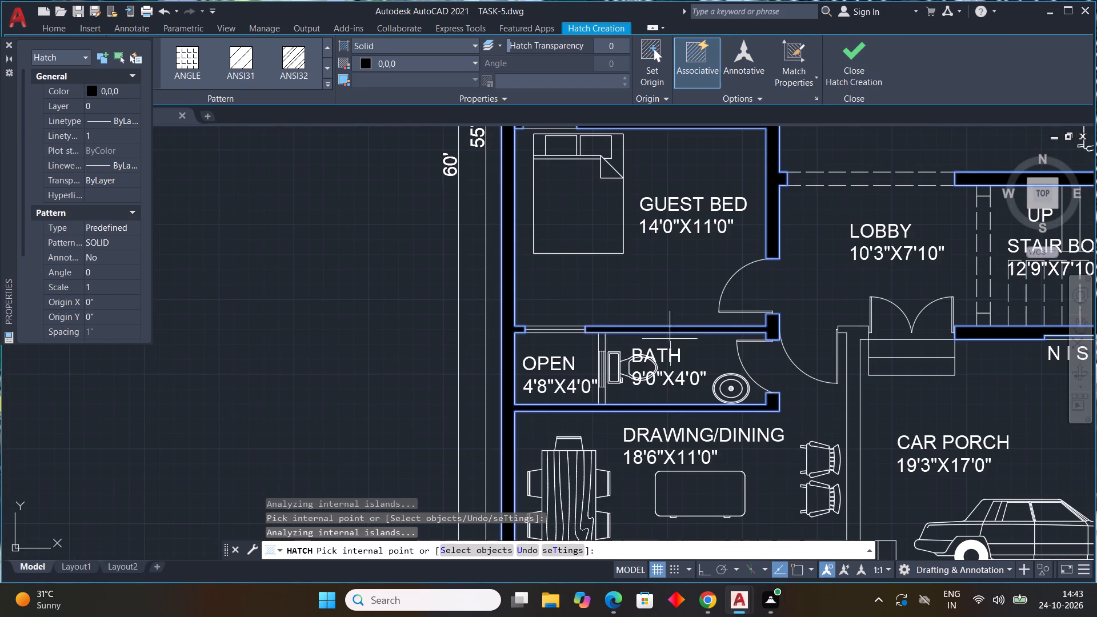
Fill the wall between the drawing/dining room and the car porch with the solid black hatch and finish hatching.
{"action": "scroll", "coordinate": [781, 342], "scroll_direction": "up", "scroll_amount": 1}
{"action": "scroll", "coordinate": [815, 367], "scroll_direction": "down", "scroll_amount": 2}
{"action": "middle_click_drag", "start_coordinate": [820, 400], "coordinate": [760, 385]}
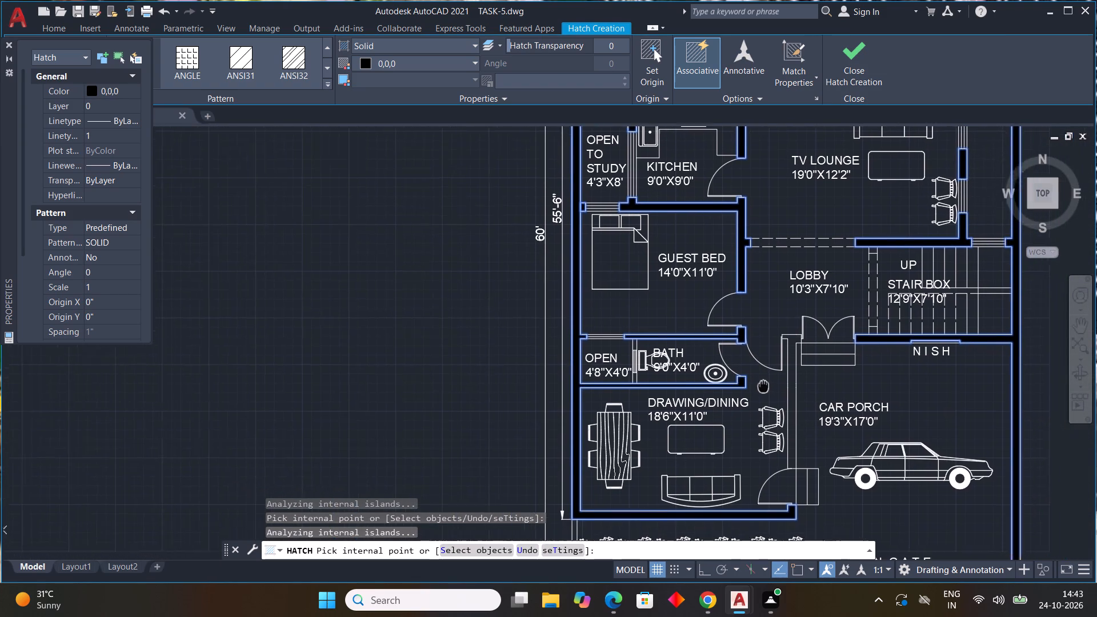
{"action": "middle_click_drag", "start_coordinate": [760, 385], "coordinate": [615, 360]}
{"action": "scroll", "coordinate": [670, 367], "scroll_direction": "down", "scroll_amount": 1}
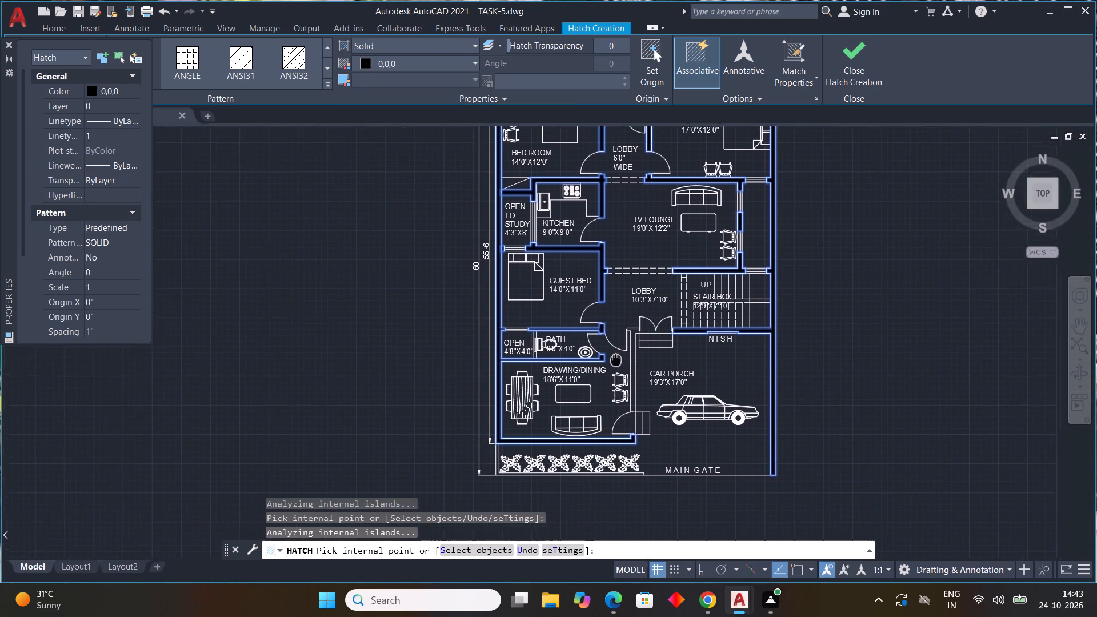
{"action": "middle_click_drag", "start_coordinate": [615, 360], "coordinate": [550, 395]}
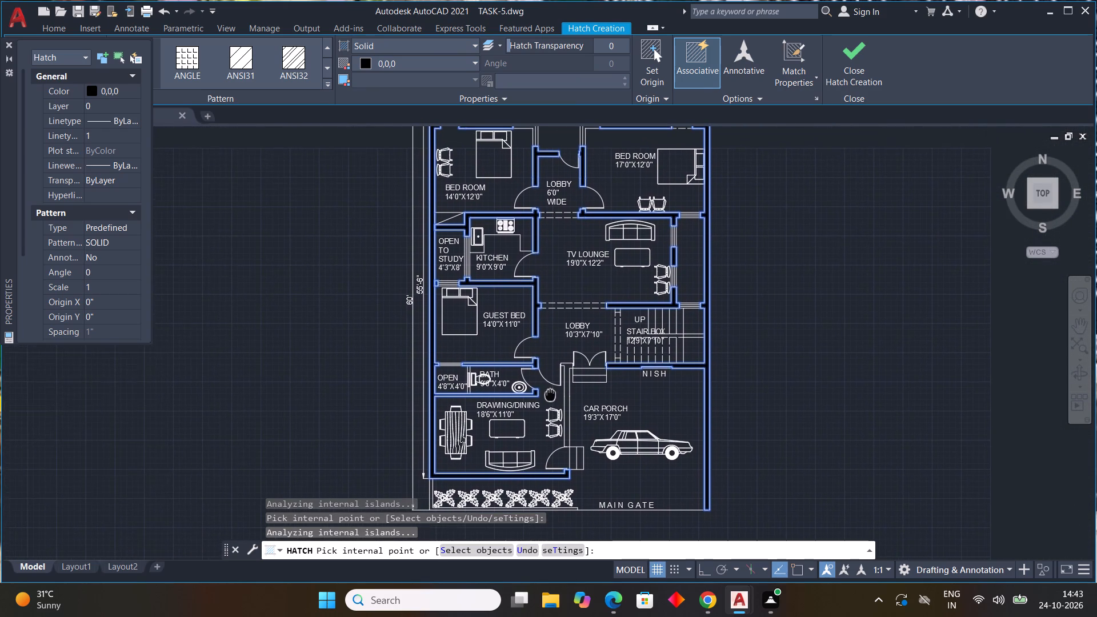
{"action": "middle_click_drag", "start_coordinate": [550, 395], "coordinate": [542, 410]}
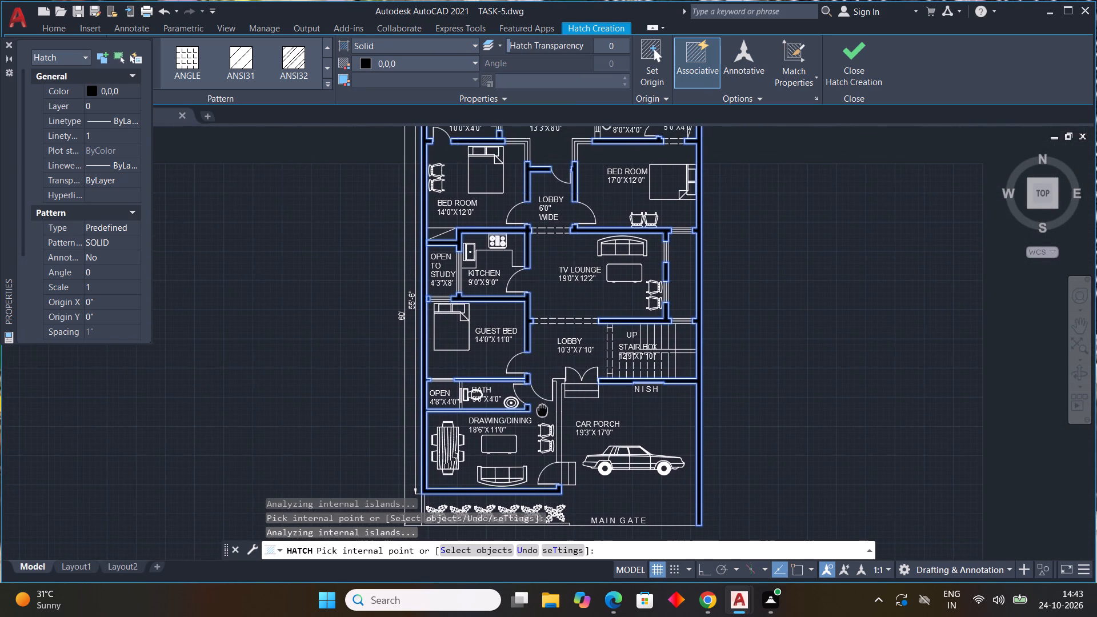
{"action": "middle_click_drag", "start_coordinate": [542, 410], "coordinate": [536, 411]}
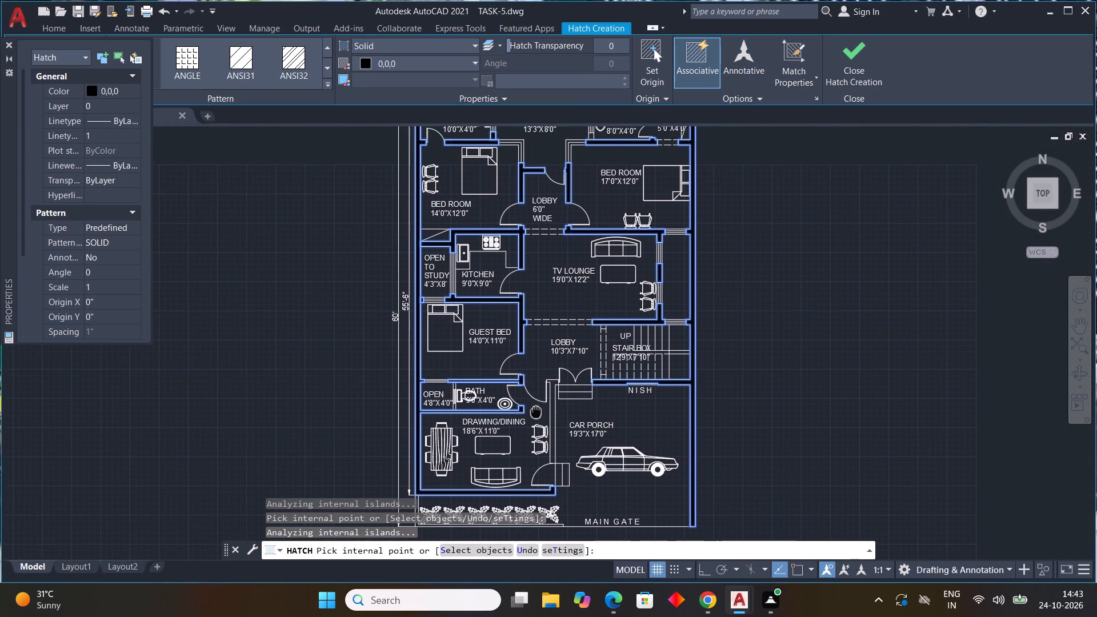
{"action": "middle_click_drag", "start_coordinate": [536, 411], "coordinate": [552, 402]}
{"action": "scroll", "coordinate": [587, 437], "scroll_direction": "up", "scroll_amount": 2}
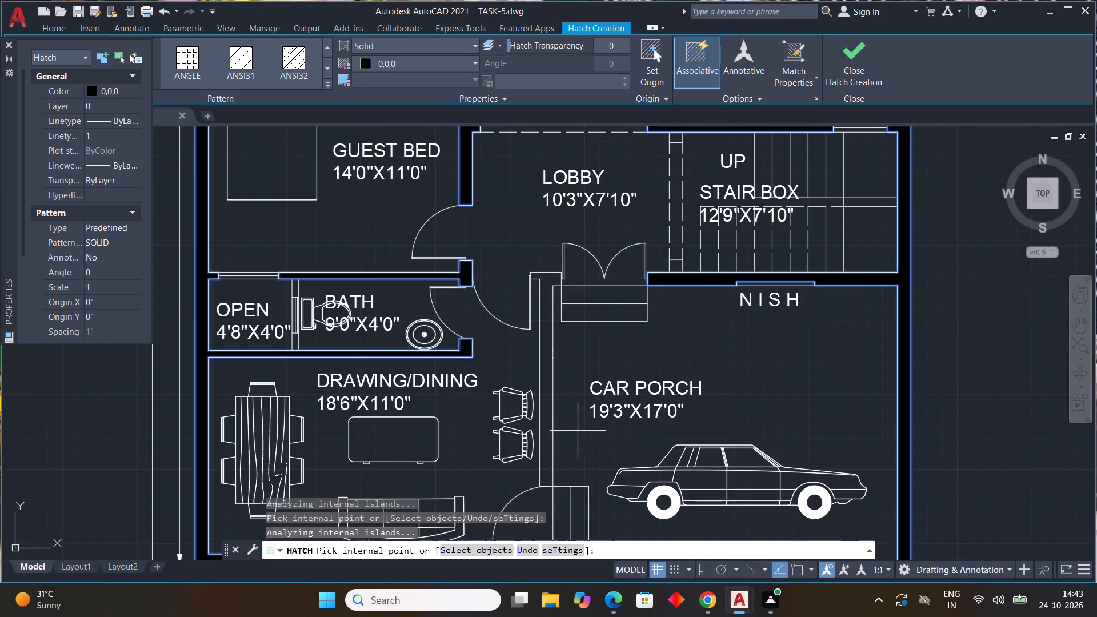
{"action": "left_click", "coordinate": [545, 428]}
{"action": "scroll", "coordinate": [593, 416], "scroll_direction": "down", "scroll_amount": 2}
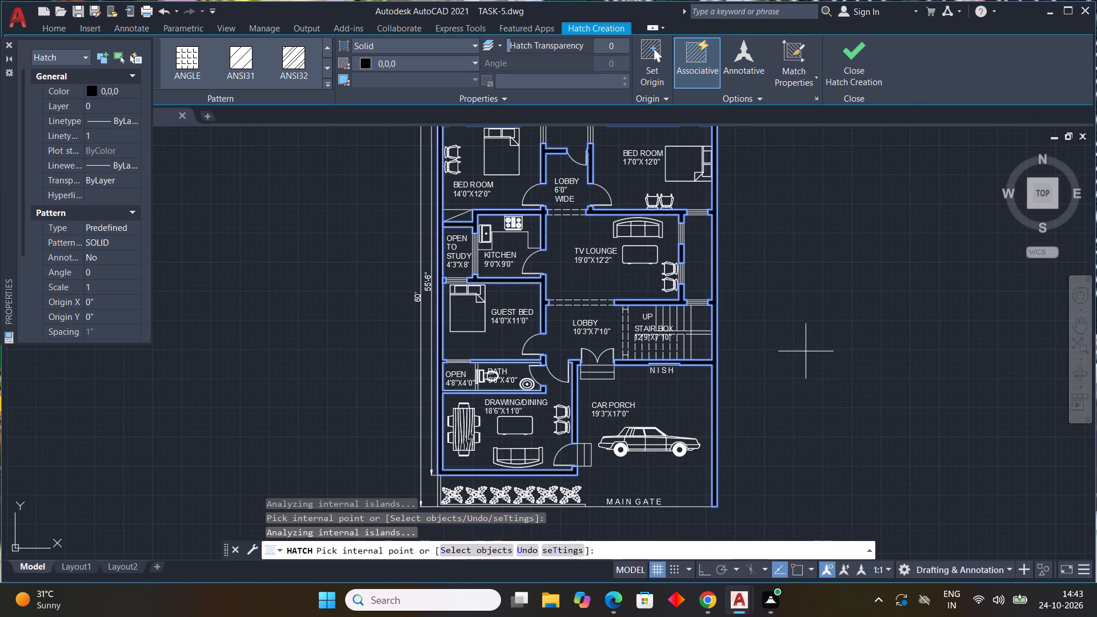
{"action": "middle_click_drag", "start_coordinate": [808, 367], "coordinate": [798, 428]}
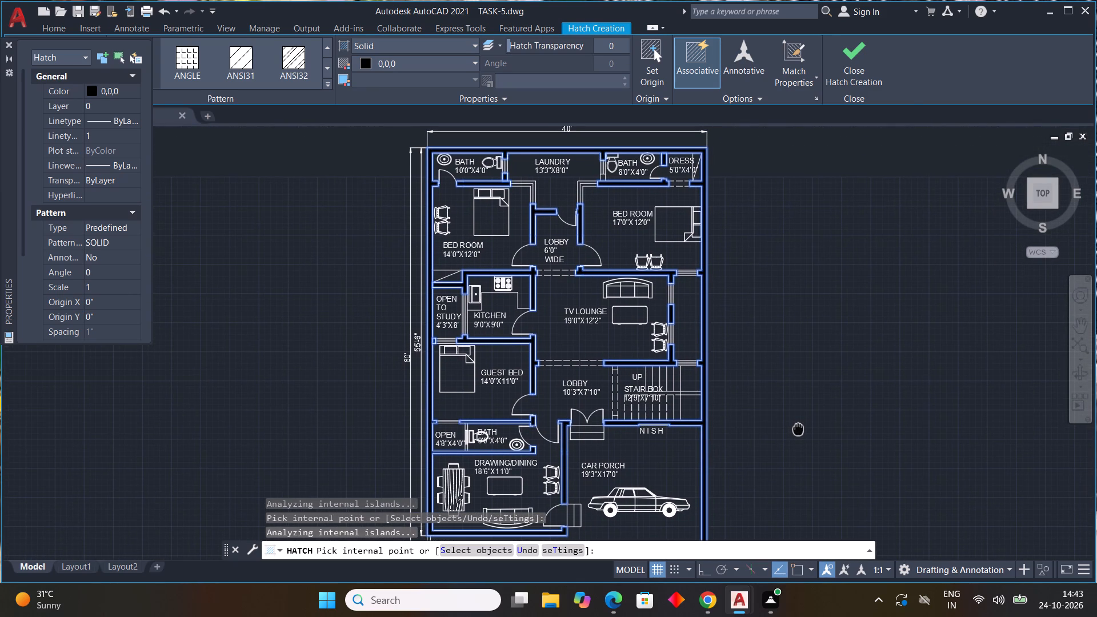
{"action": "middle_click_drag", "start_coordinate": [798, 428], "coordinate": [794, 428]}
{"action": "middle_click", "coordinate": [794, 428]}
{"action": "scroll", "coordinate": [794, 427], "scroll_direction": "down", "scroll_amount": 1}
{"action": "key", "text": "Escape"}
{"action": "key", "text": "Escape"}
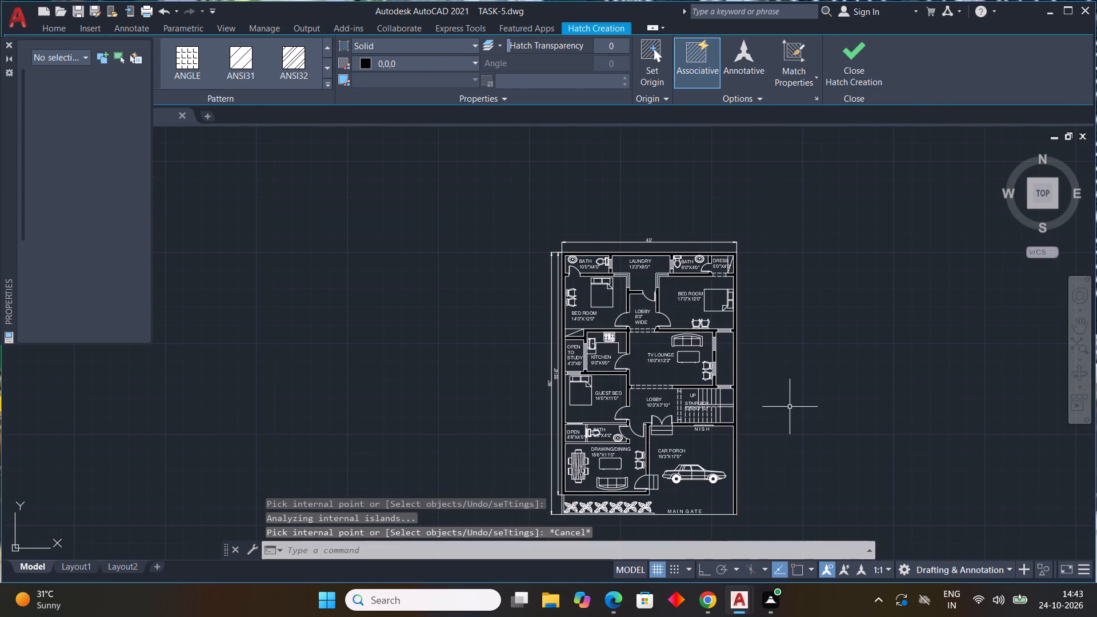
{"action": "key", "text": "Escape"}
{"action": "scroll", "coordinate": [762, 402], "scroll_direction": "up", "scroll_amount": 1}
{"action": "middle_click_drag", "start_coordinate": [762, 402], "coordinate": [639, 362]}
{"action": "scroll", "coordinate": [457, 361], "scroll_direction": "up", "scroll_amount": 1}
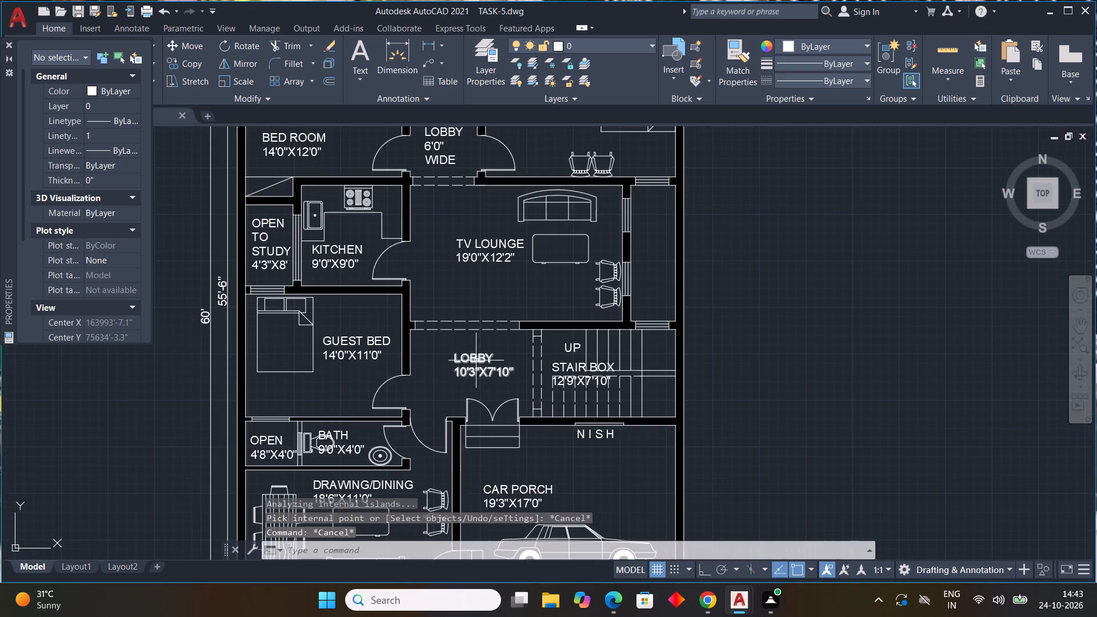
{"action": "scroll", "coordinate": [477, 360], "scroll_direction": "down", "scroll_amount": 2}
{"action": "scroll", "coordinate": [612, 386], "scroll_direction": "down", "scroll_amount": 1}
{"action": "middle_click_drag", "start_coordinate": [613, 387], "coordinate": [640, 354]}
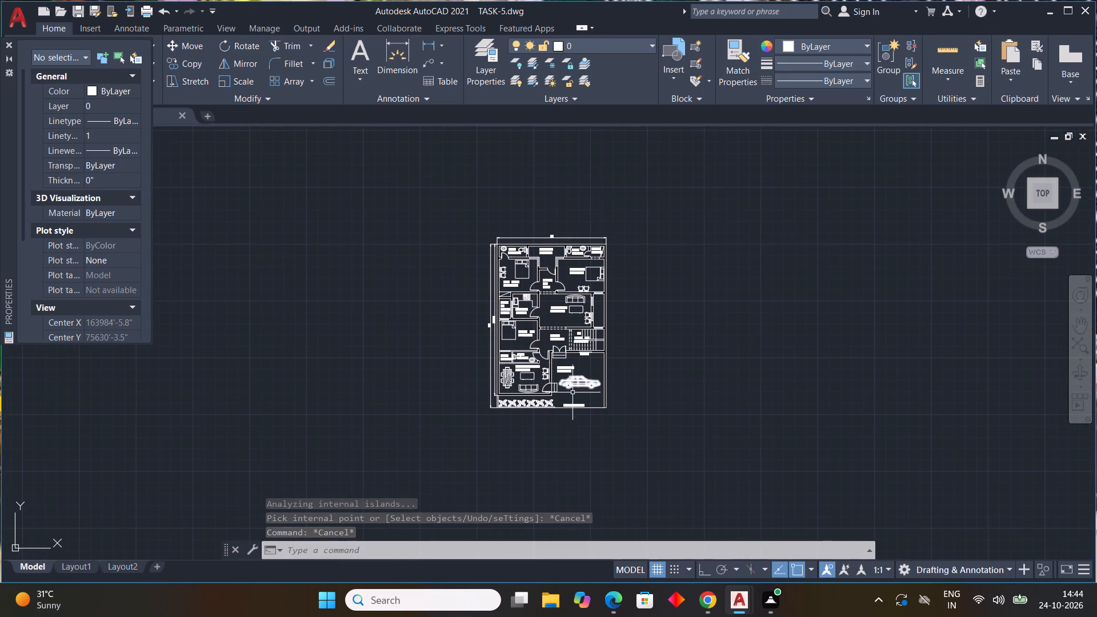
Examine the finished floor plan, checking the wall hatching, room labels, furniture and dimensions from the car porch up to the bedrooms.
{"action": "middle_click_drag", "start_coordinate": [570, 395], "coordinate": [584, 360]}
{"action": "scroll", "coordinate": [584, 360], "scroll_direction": "up", "scroll_amount": 3}
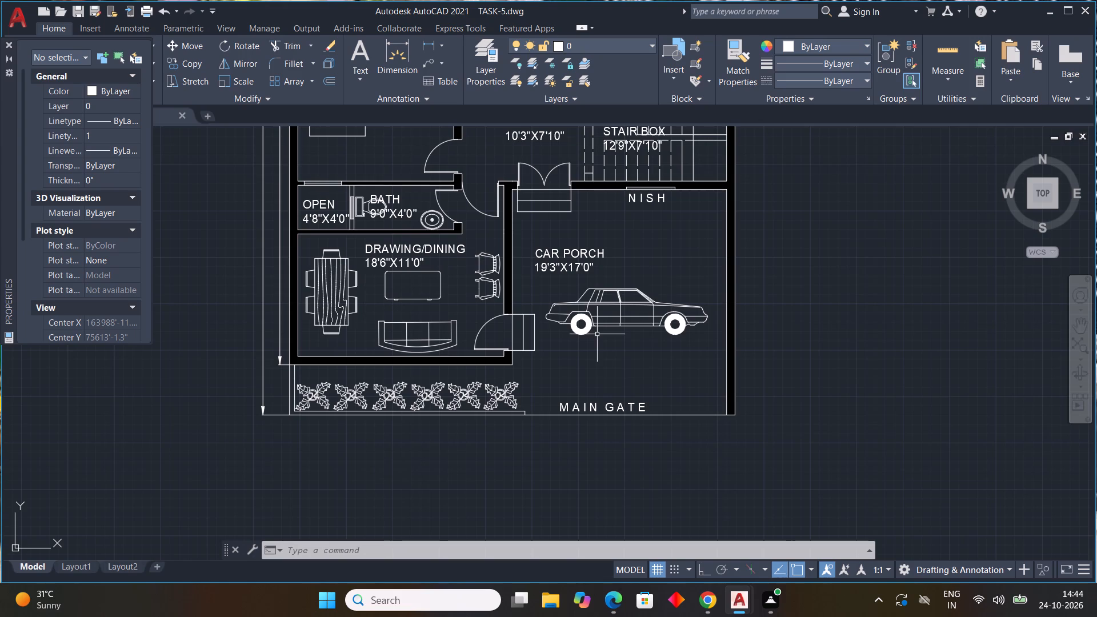
{"action": "scroll", "coordinate": [612, 340], "scroll_direction": "down", "scroll_amount": 2}
{"action": "middle_click_drag", "start_coordinate": [611, 348], "coordinate": [604, 411]}
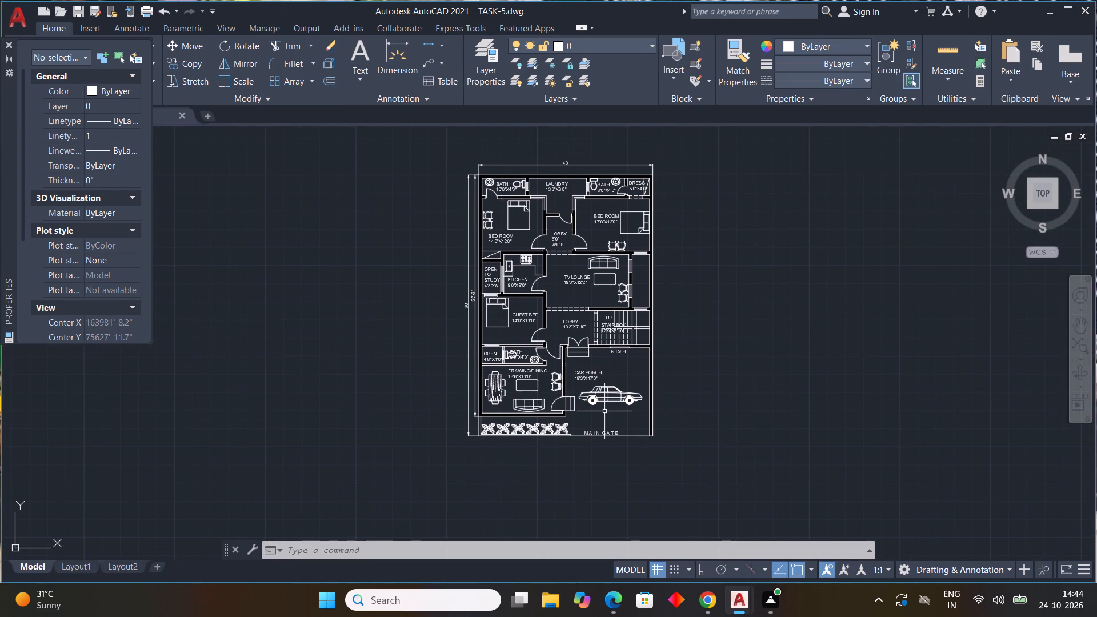
{"action": "scroll", "coordinate": [659, 358], "scroll_direction": "up", "scroll_amount": 2}
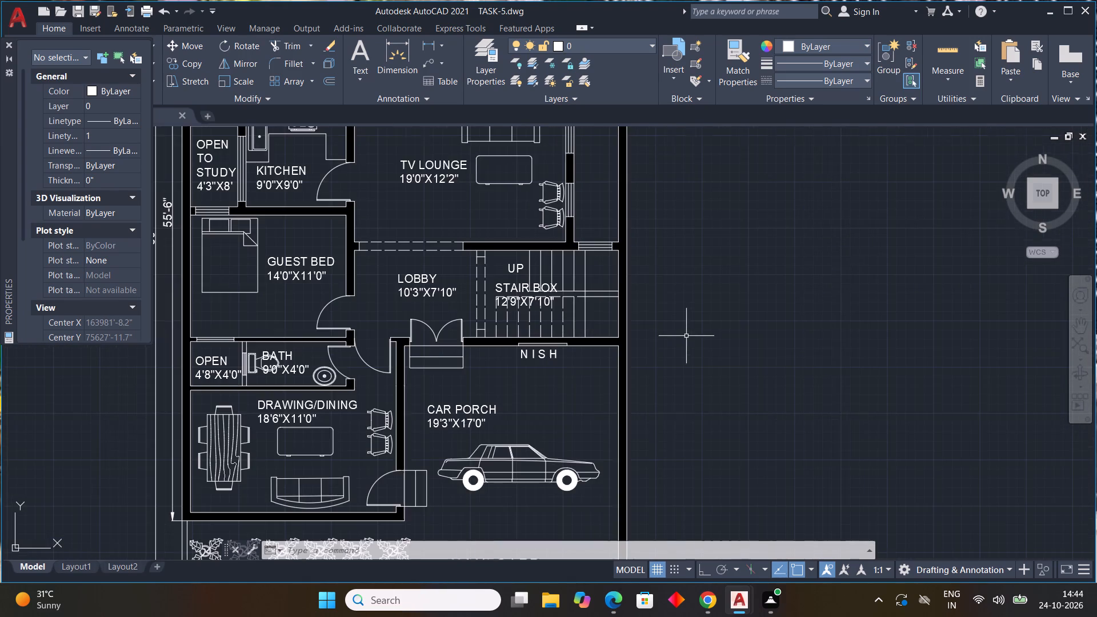
{"action": "scroll", "coordinate": [487, 346], "scroll_direction": "down", "scroll_amount": 3}
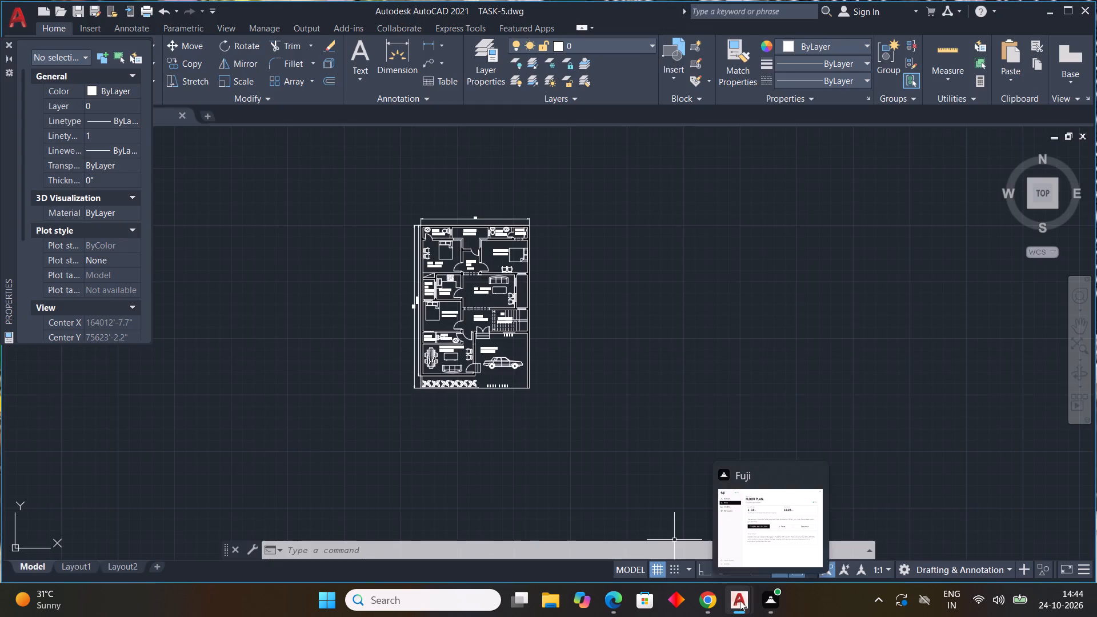
{"action": "left_click", "coordinate": [862, 543]}
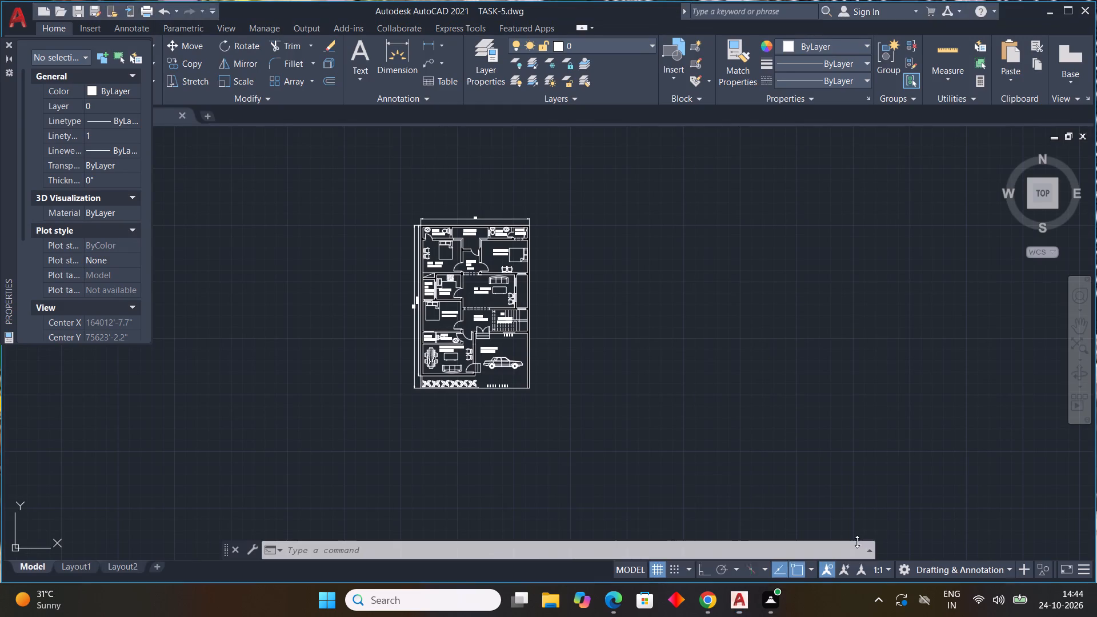
{"action": "middle_click_drag", "start_coordinate": [486, 277], "coordinate": [518, 304]}
{"action": "scroll", "coordinate": [495, 297], "scroll_direction": "up", "scroll_amount": 3}
{"action": "scroll", "coordinate": [495, 297], "scroll_direction": "down", "scroll_amount": 1}
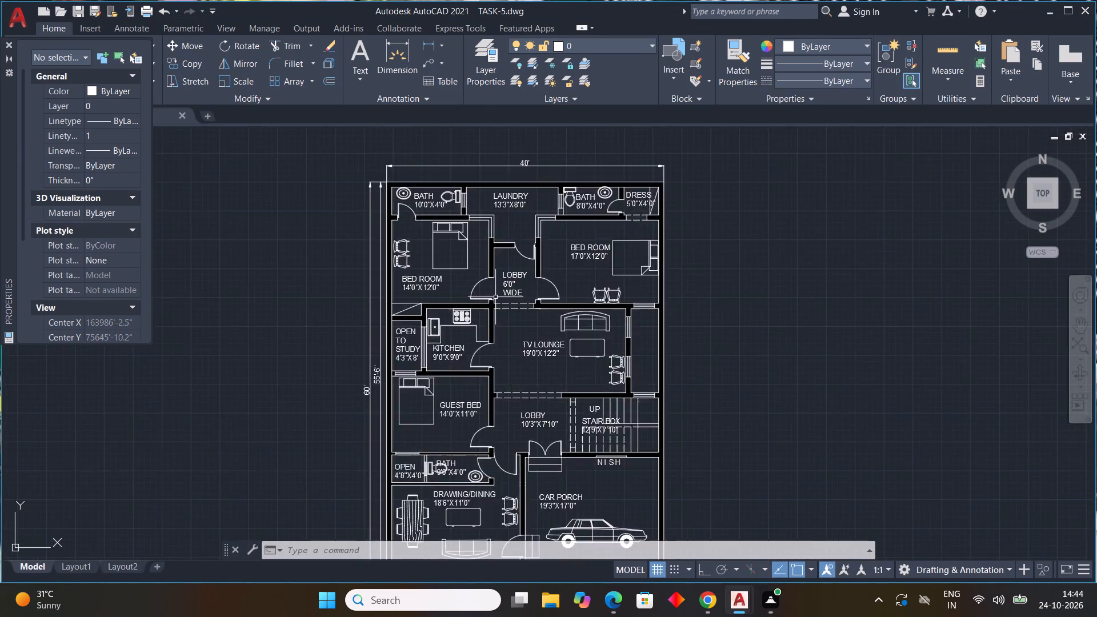
{"action": "scroll", "coordinate": [495, 297], "scroll_direction": "down", "scroll_amount": 1}
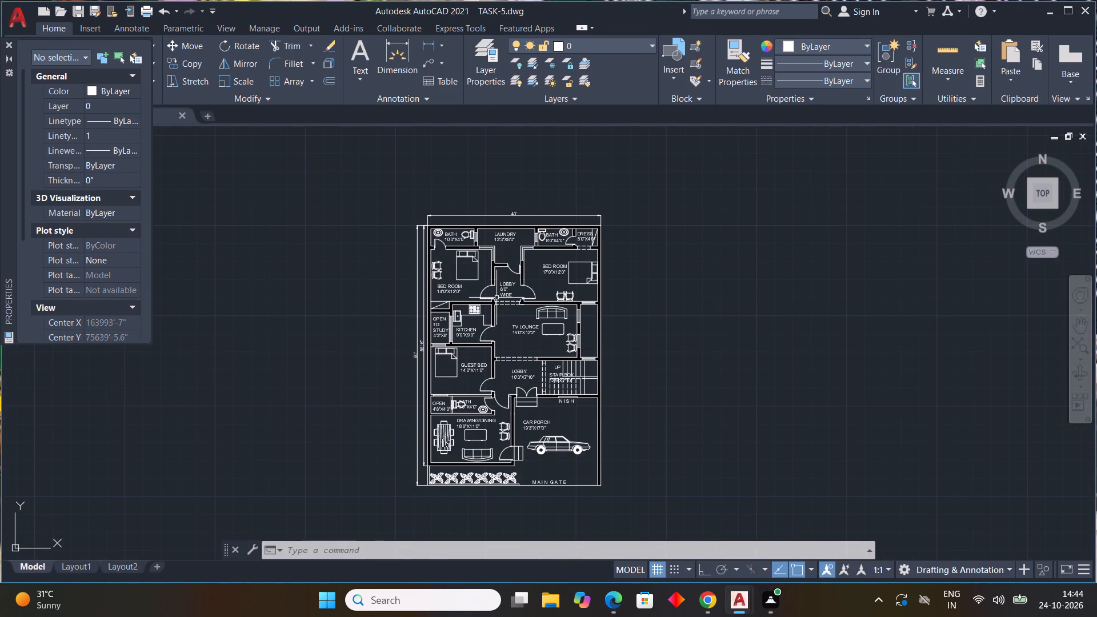
Save the drawing, and save it again as TASK-5 in the Documents folder, replacing the existing file.
{"action": "key", "text": "ctrl+s"}
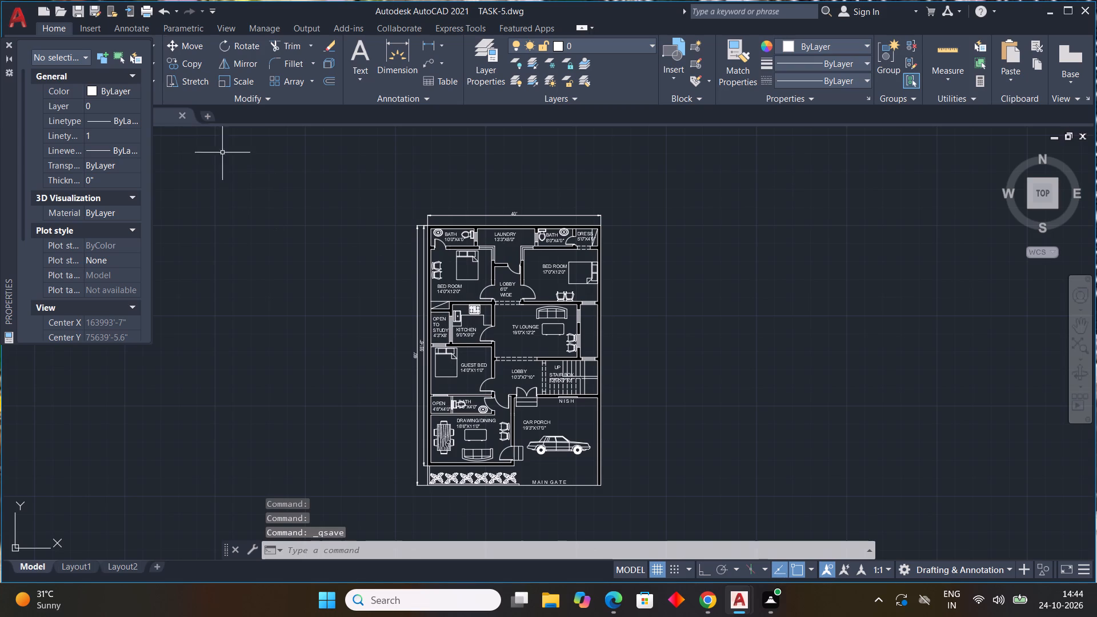
{"action": "left_click", "coordinate": [11, 20]}
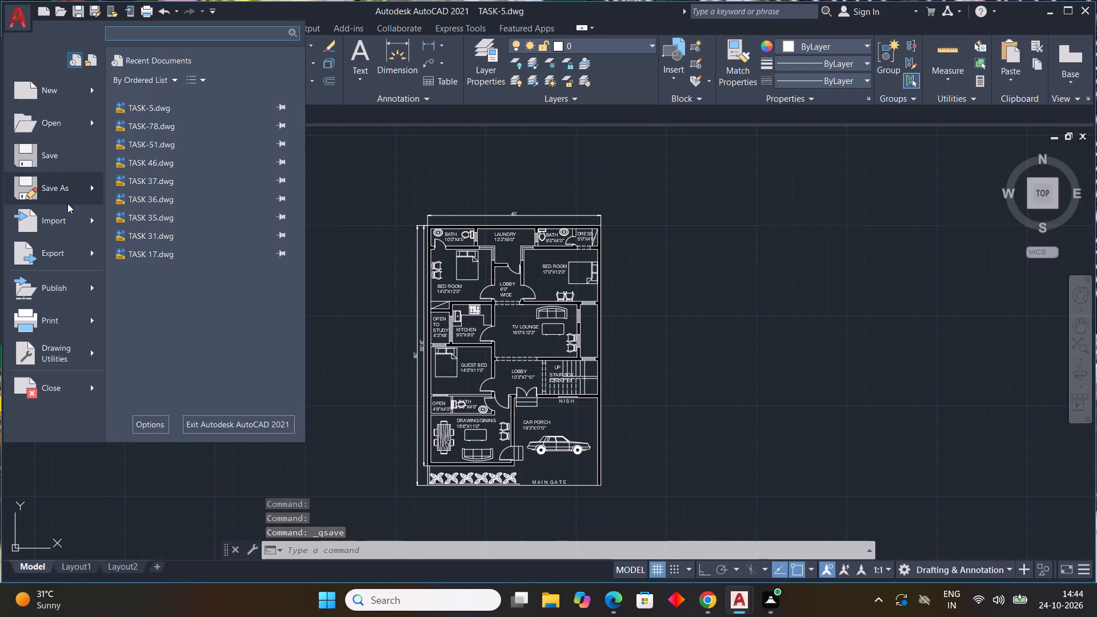
{"action": "left_click", "coordinate": [65, 189]}
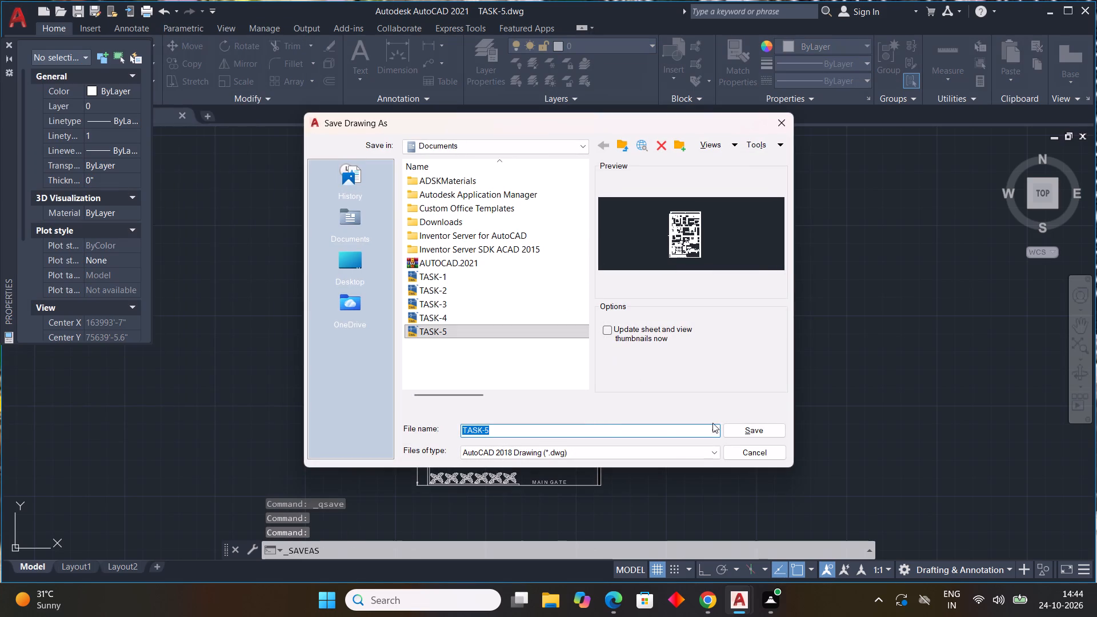
{"action": "left_click", "coordinate": [743, 425]}
{"action": "left_click", "coordinate": [504, 330]}
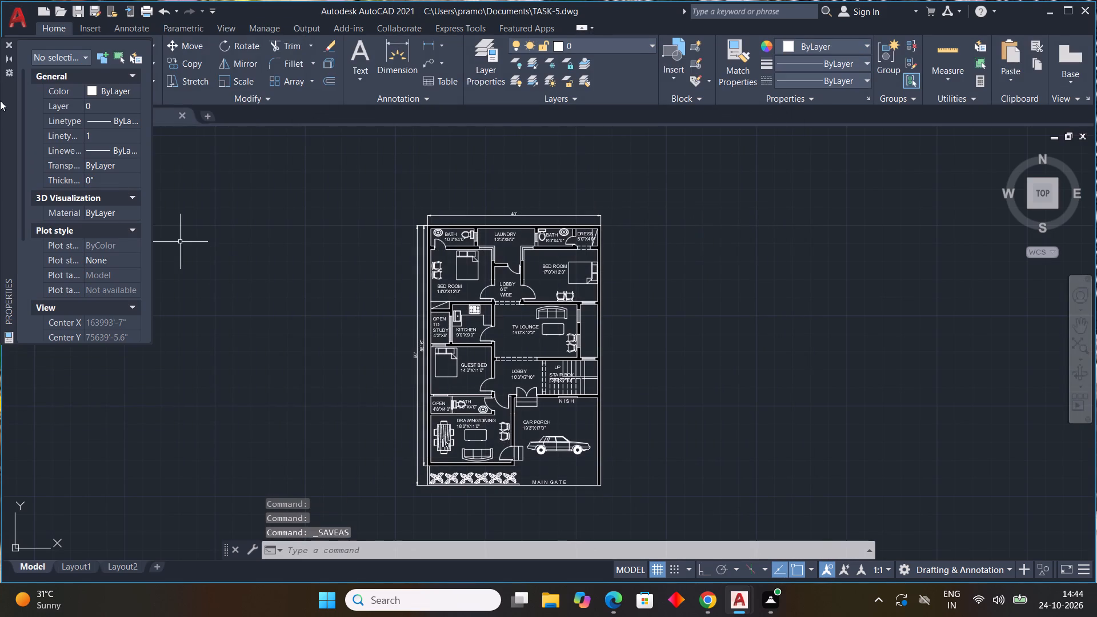
Start a plot with AutoCAD PDF (High Quality Print) and set the plot area to a window enclosing the whole plan and its dimensions.
{"action": "left_click", "coordinate": [20, 13]}
{"action": "left_click", "coordinate": [51, 315]}
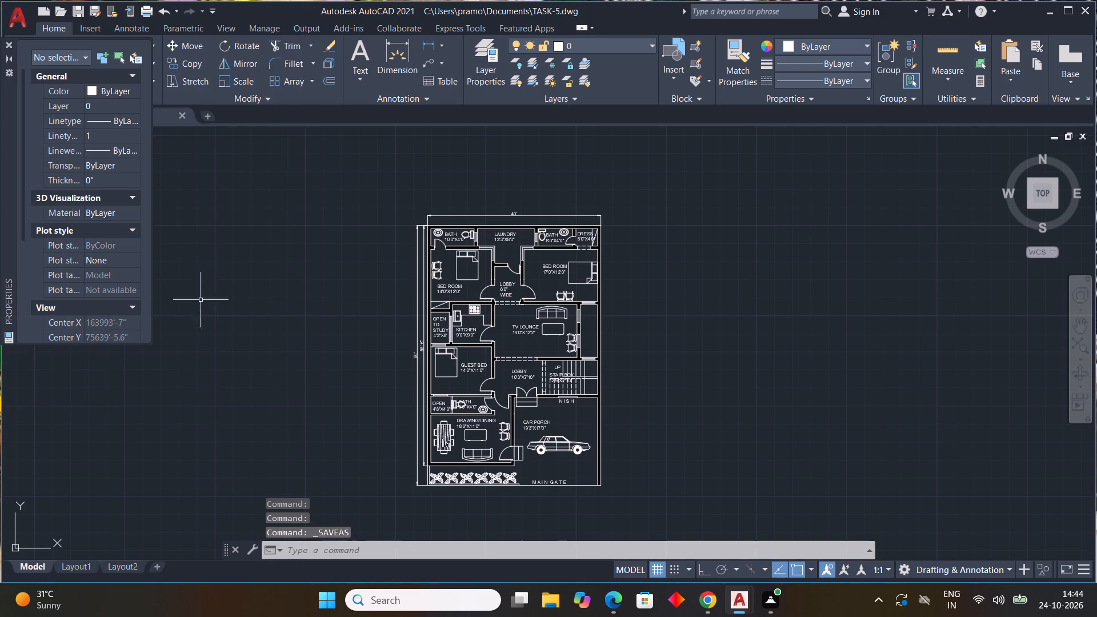
{"action": "left_click", "coordinate": [418, 188]}
{"action": "left_click", "coordinate": [401, 257]}
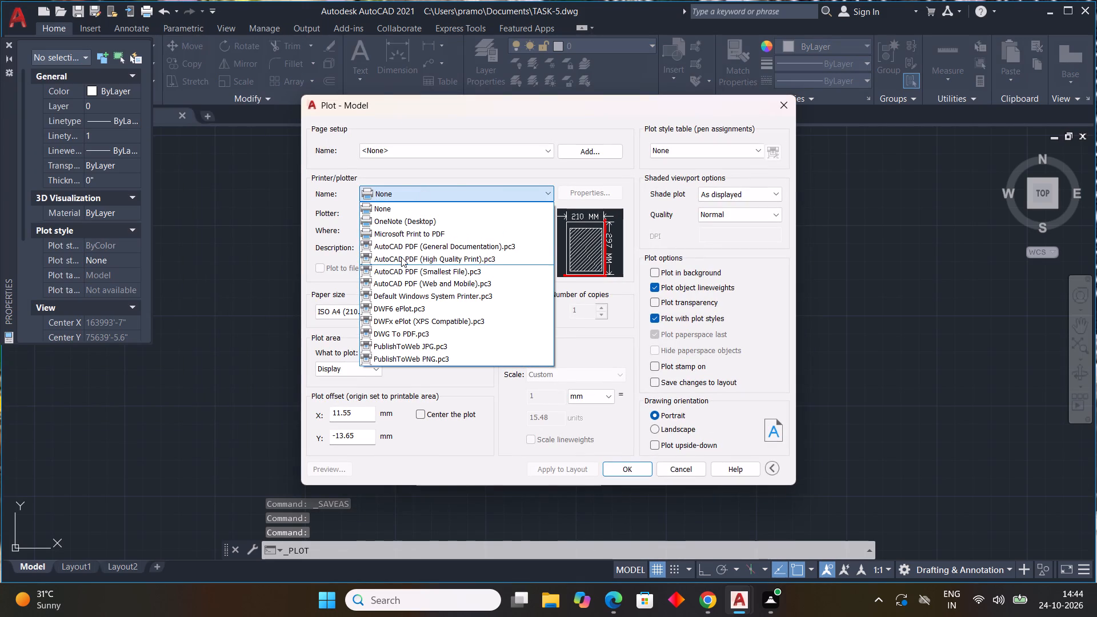
{"action": "left_click", "coordinate": [345, 368]}
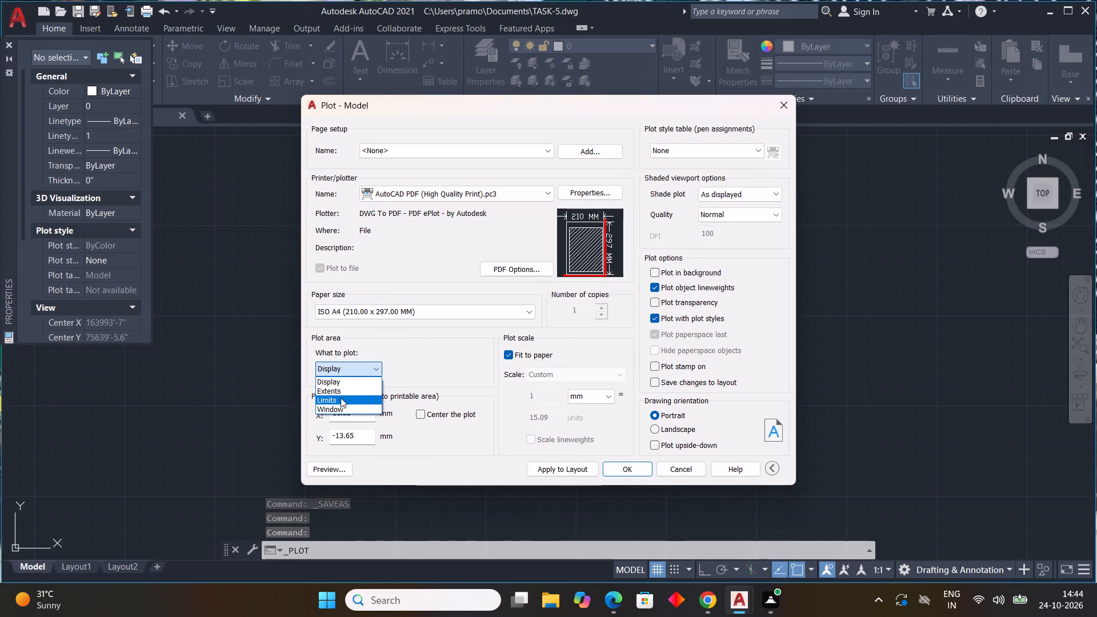
{"action": "left_click", "coordinate": [338, 406]}
{"action": "left_click", "coordinate": [389, 198]}
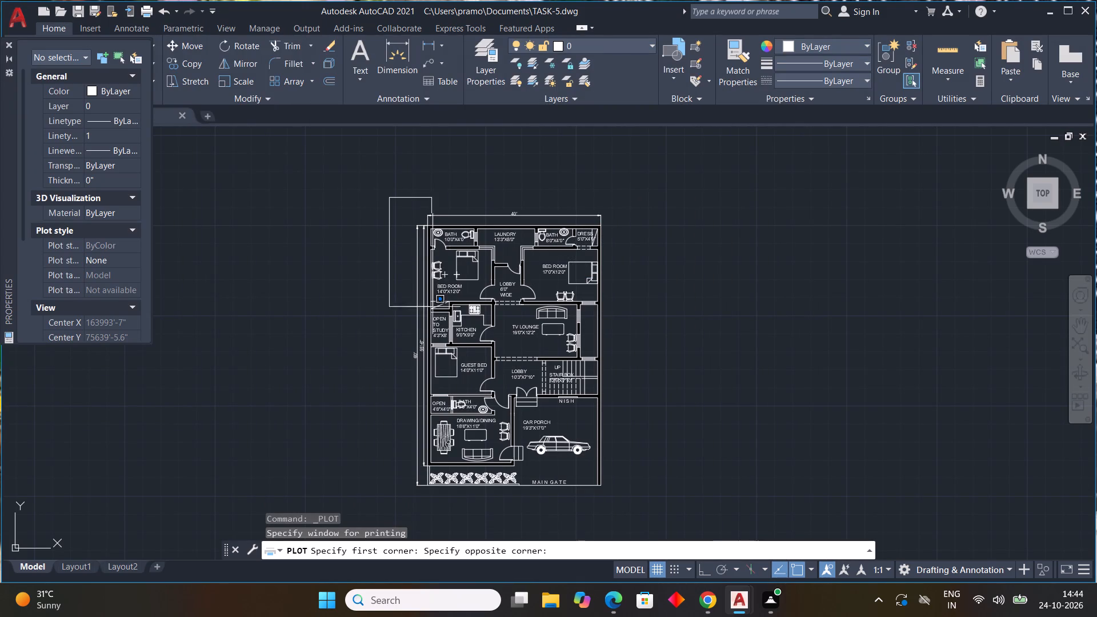
{"action": "left_click", "coordinate": [627, 512]}
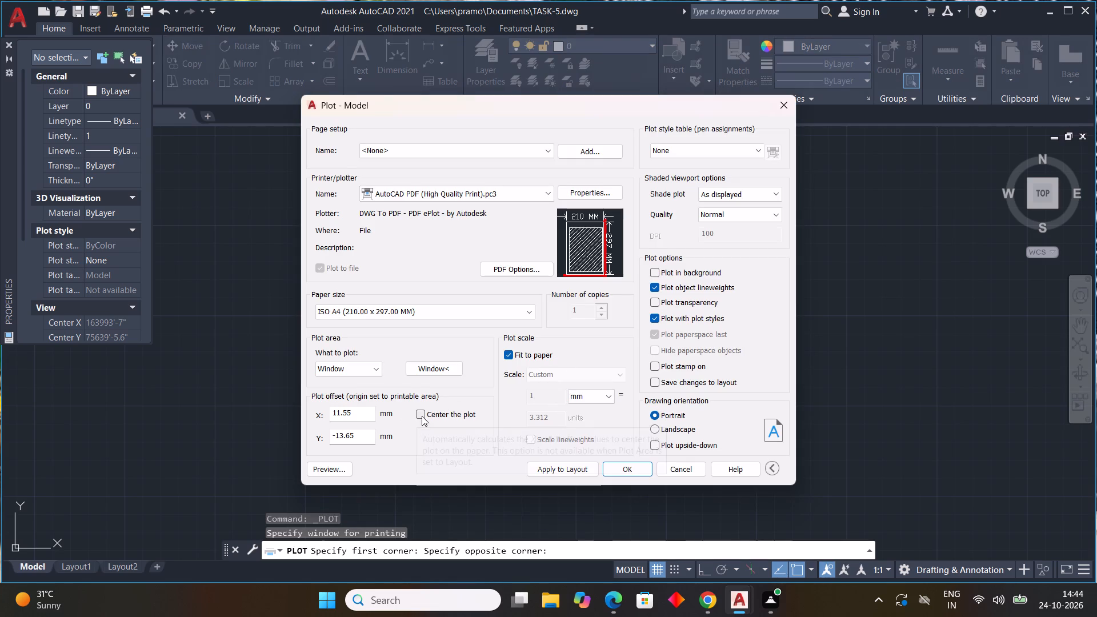
Centre the plot on the paper, set the plot scale units to inches, and apply these settings to the layout.
{"action": "left_click", "coordinate": [422, 416]}
{"action": "left_click", "coordinate": [597, 390]}
{"action": "left_click", "coordinate": [598, 411]}
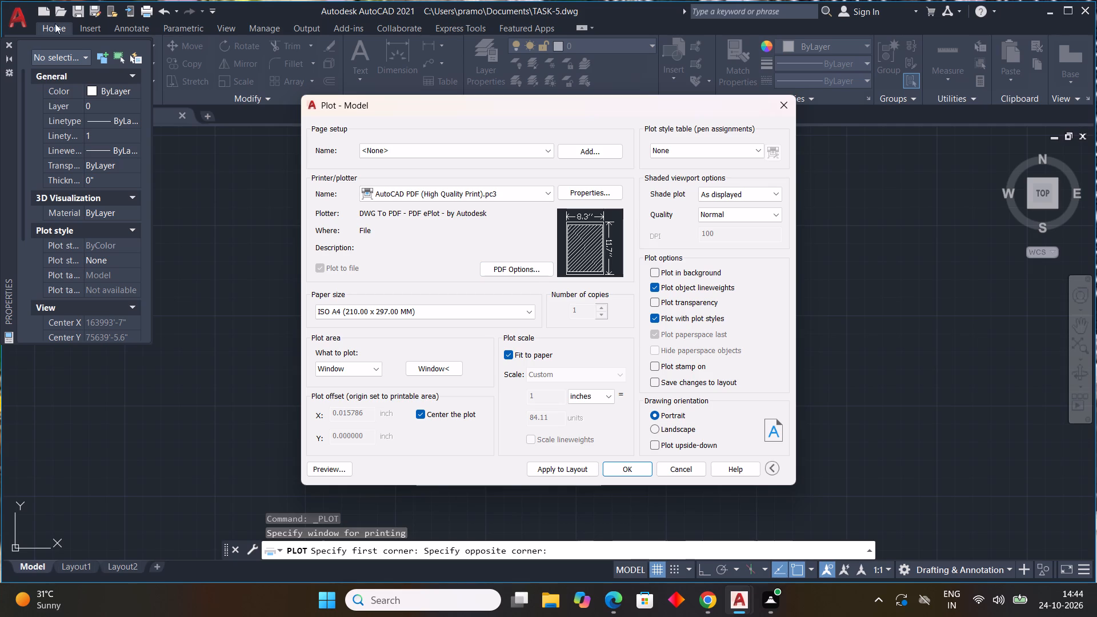
{"action": "left_click", "coordinate": [568, 472]}
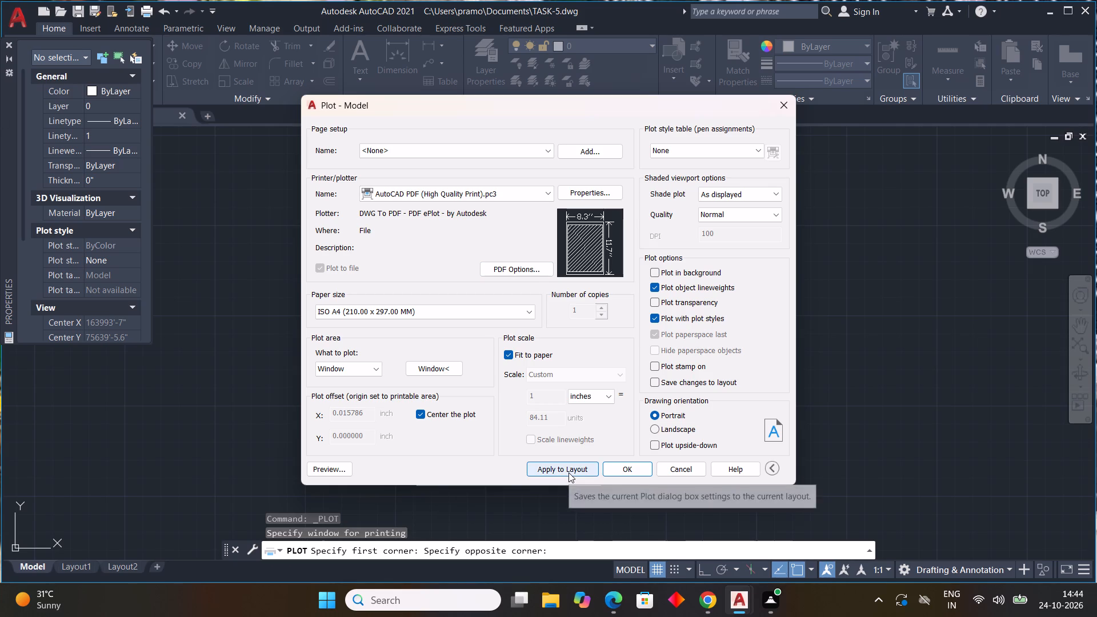
Plot the floor plan to a PDF named TASK-5-Model.pdf in the Documents folder.
{"action": "left_click", "coordinate": [620, 474]}
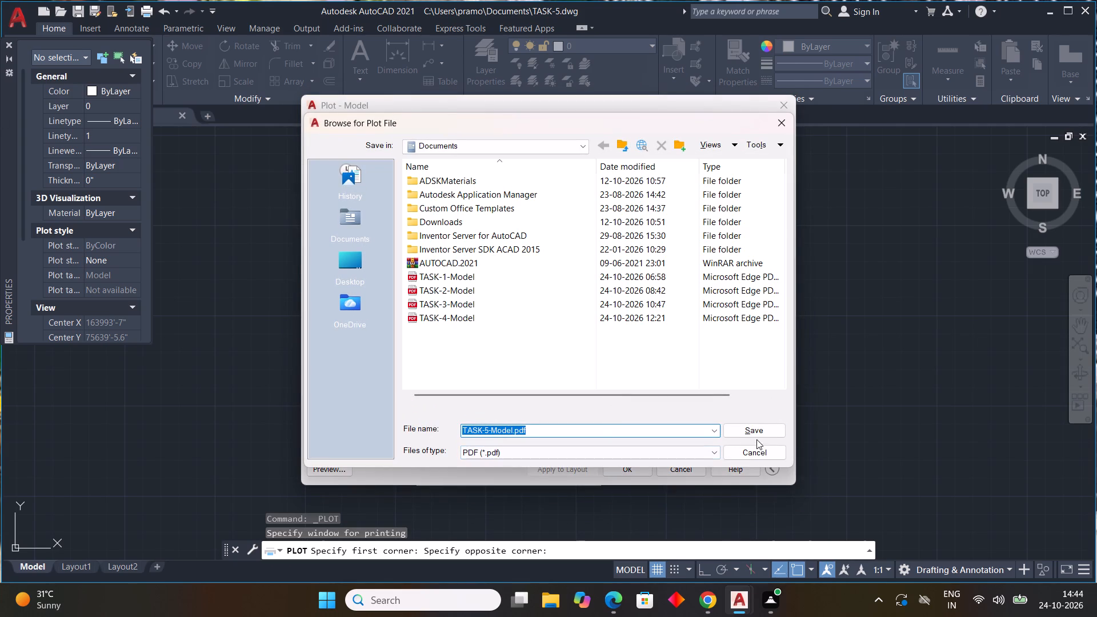
{"action": "left_click", "coordinate": [756, 434]}
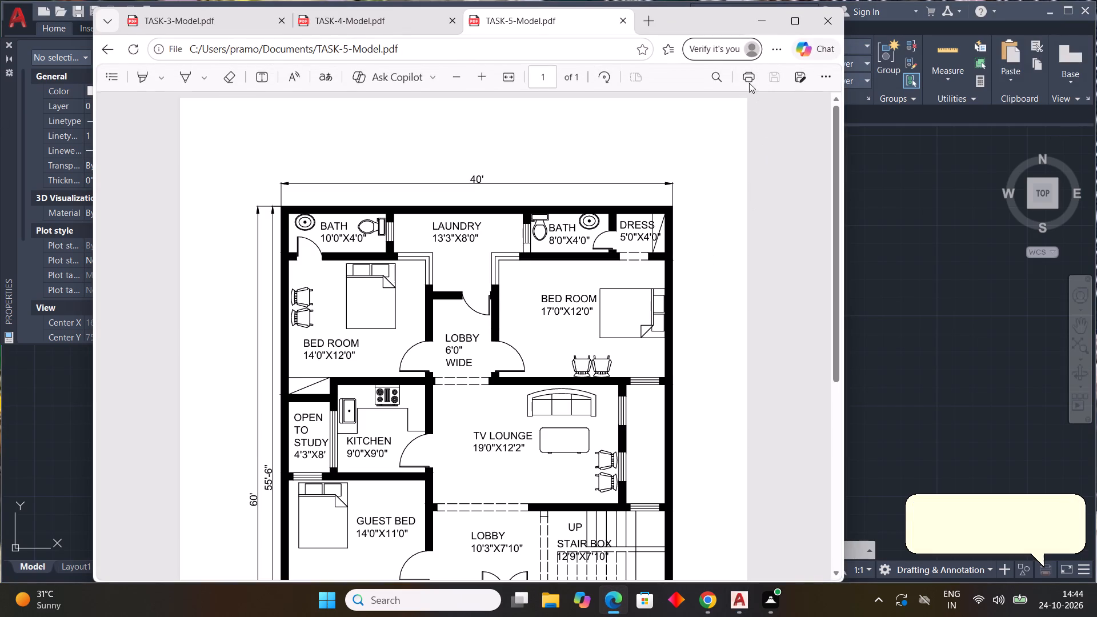
Minimize the Microsoft Edge window showing the plotted PDF, and minimize AutoCAD.
{"action": "left_click", "coordinate": [769, 17]}
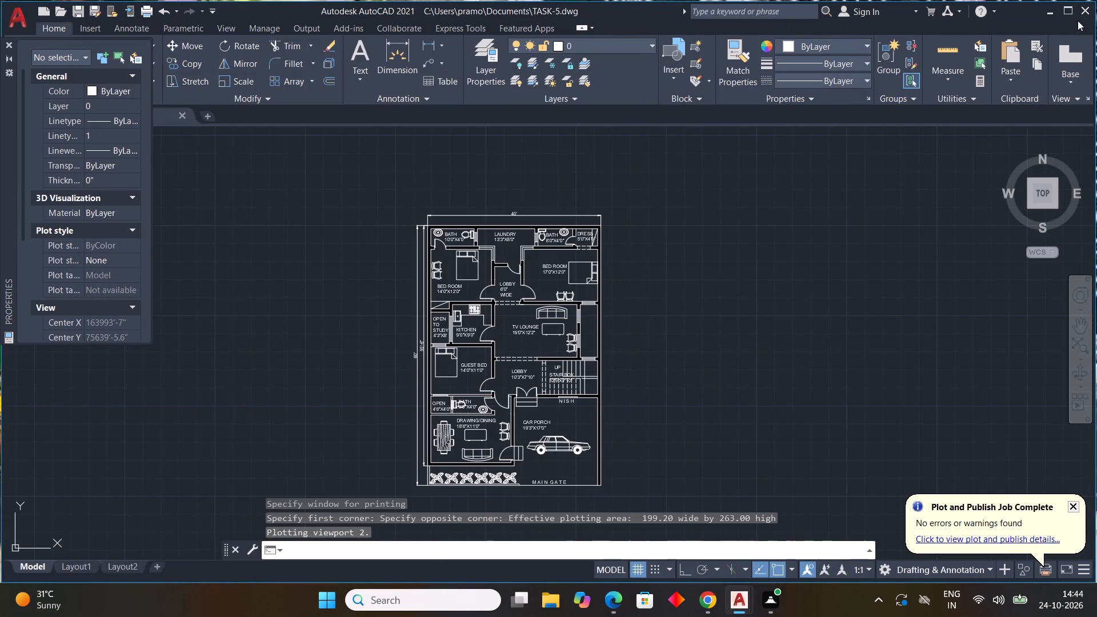
{"action": "left_click", "coordinate": [1059, 11]}
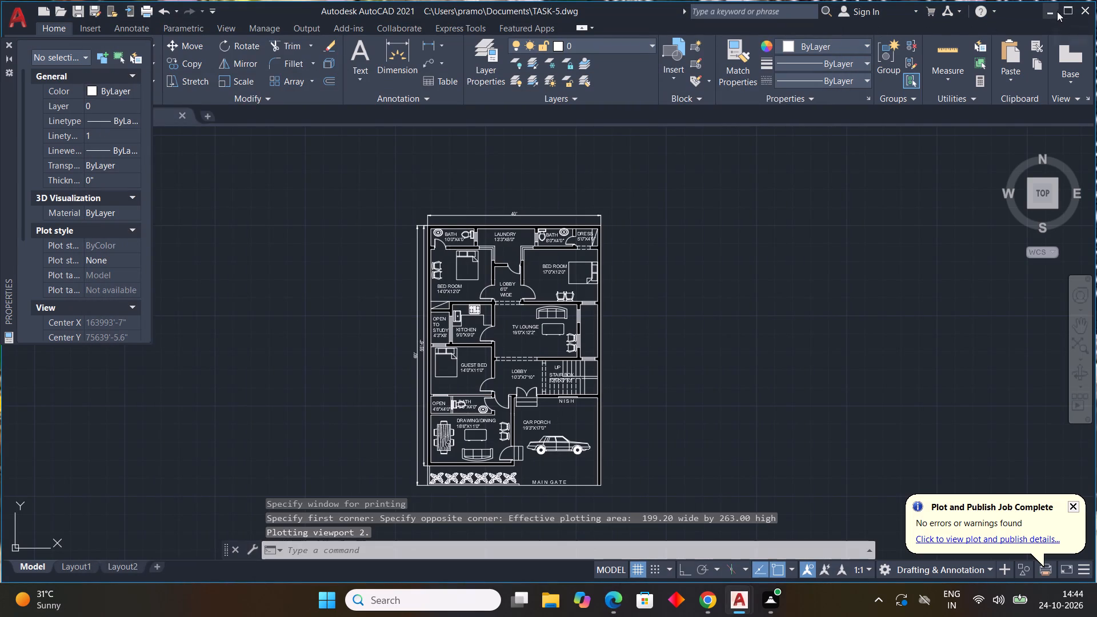